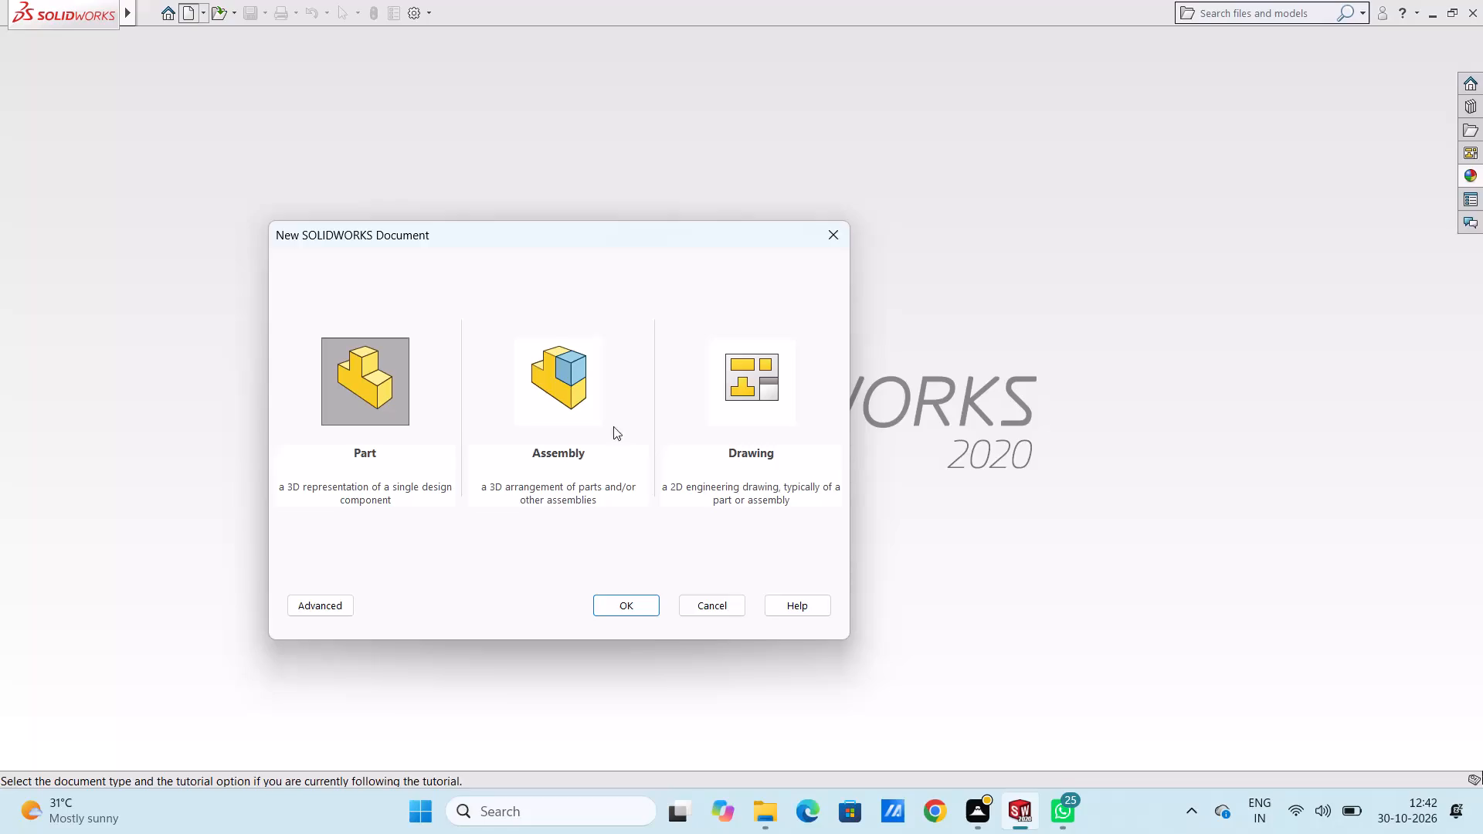
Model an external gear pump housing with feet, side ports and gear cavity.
Create a new part document.
click(620, 604)
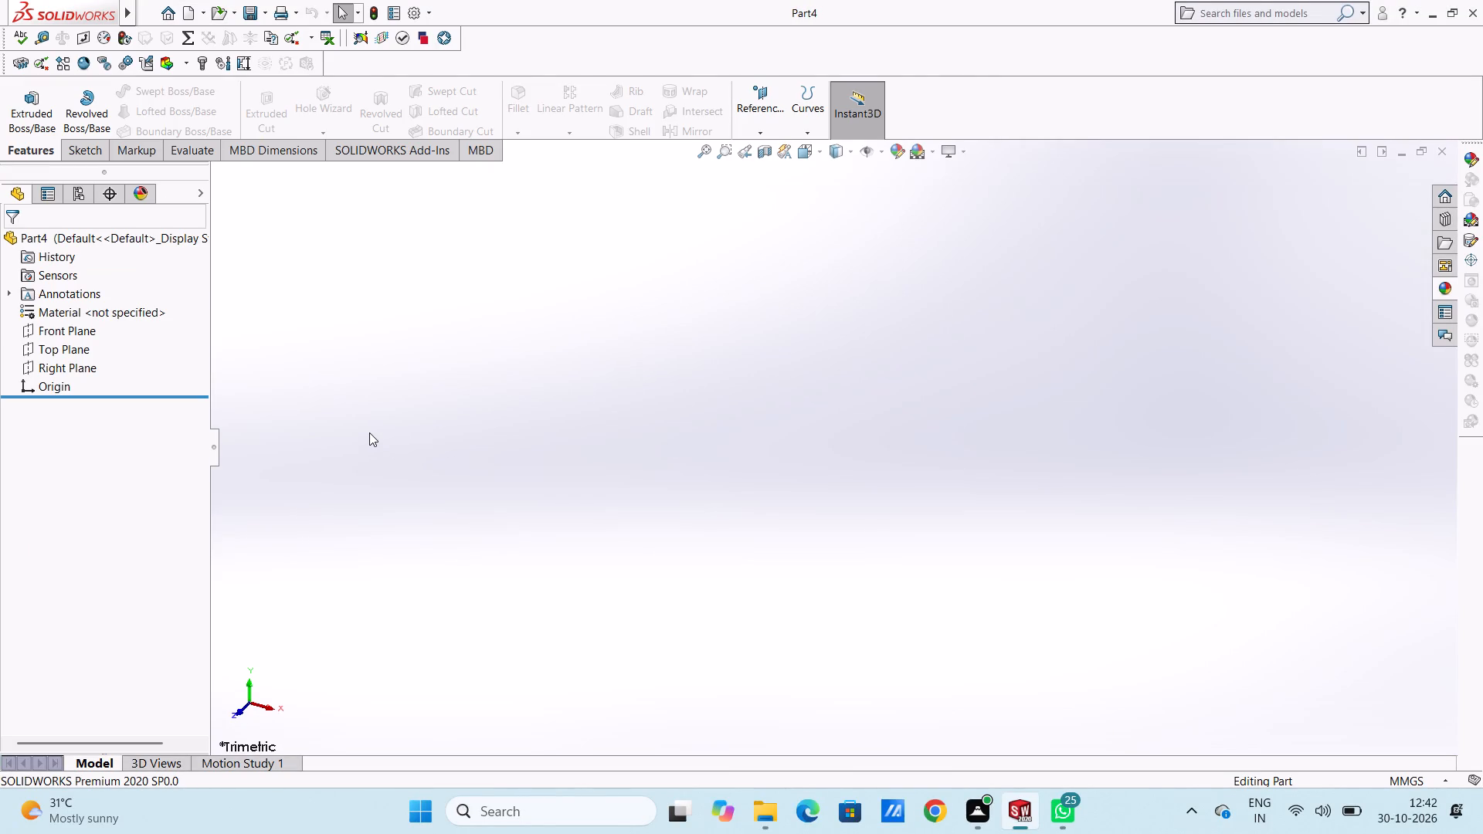
Sketch a centre rectangle on the Top Plane, centred on the origin, 70 mm high and 140 mm wide.
click(82, 354)
click(90, 339)
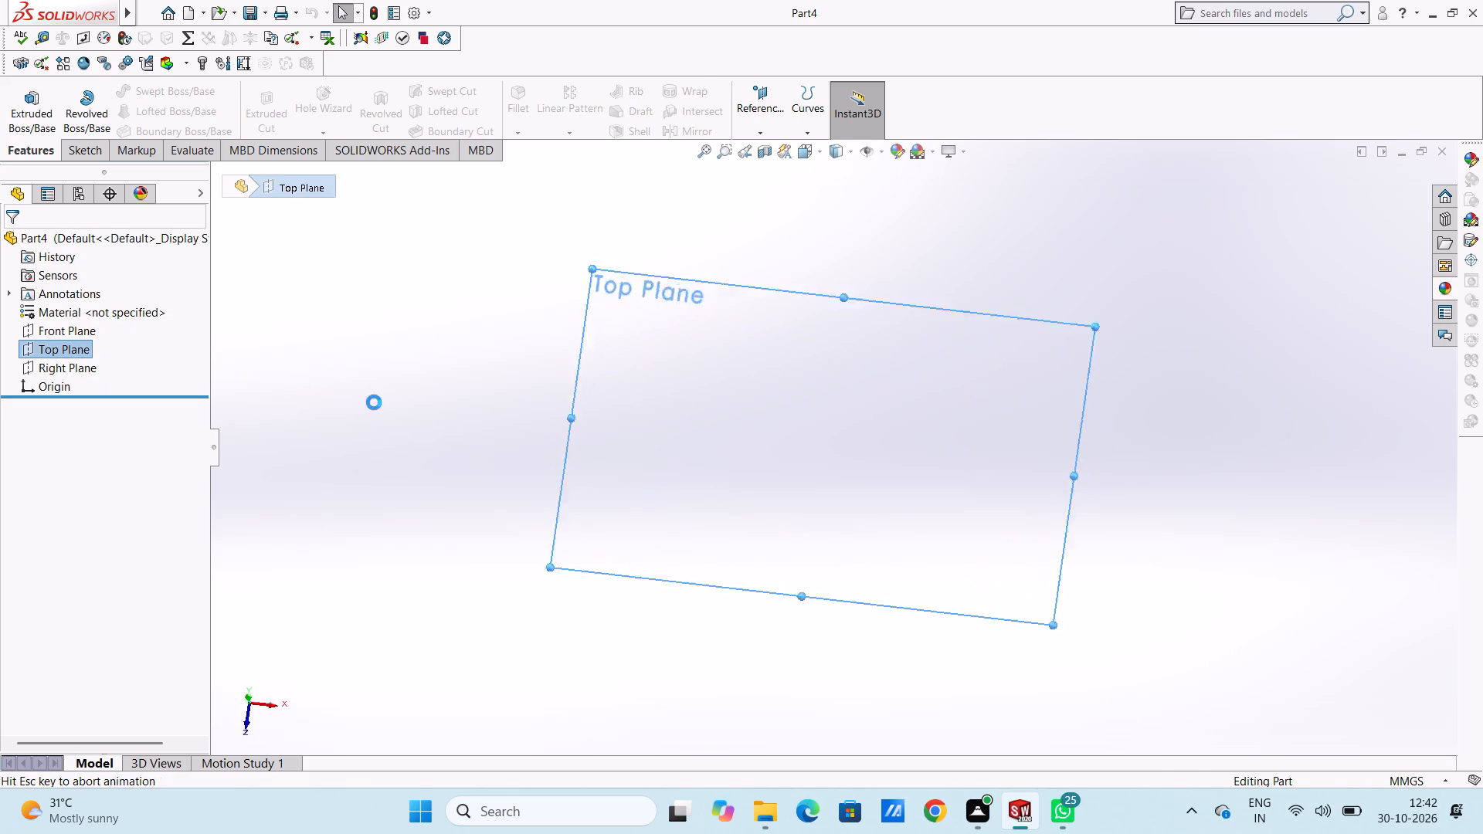
click(377, 402)
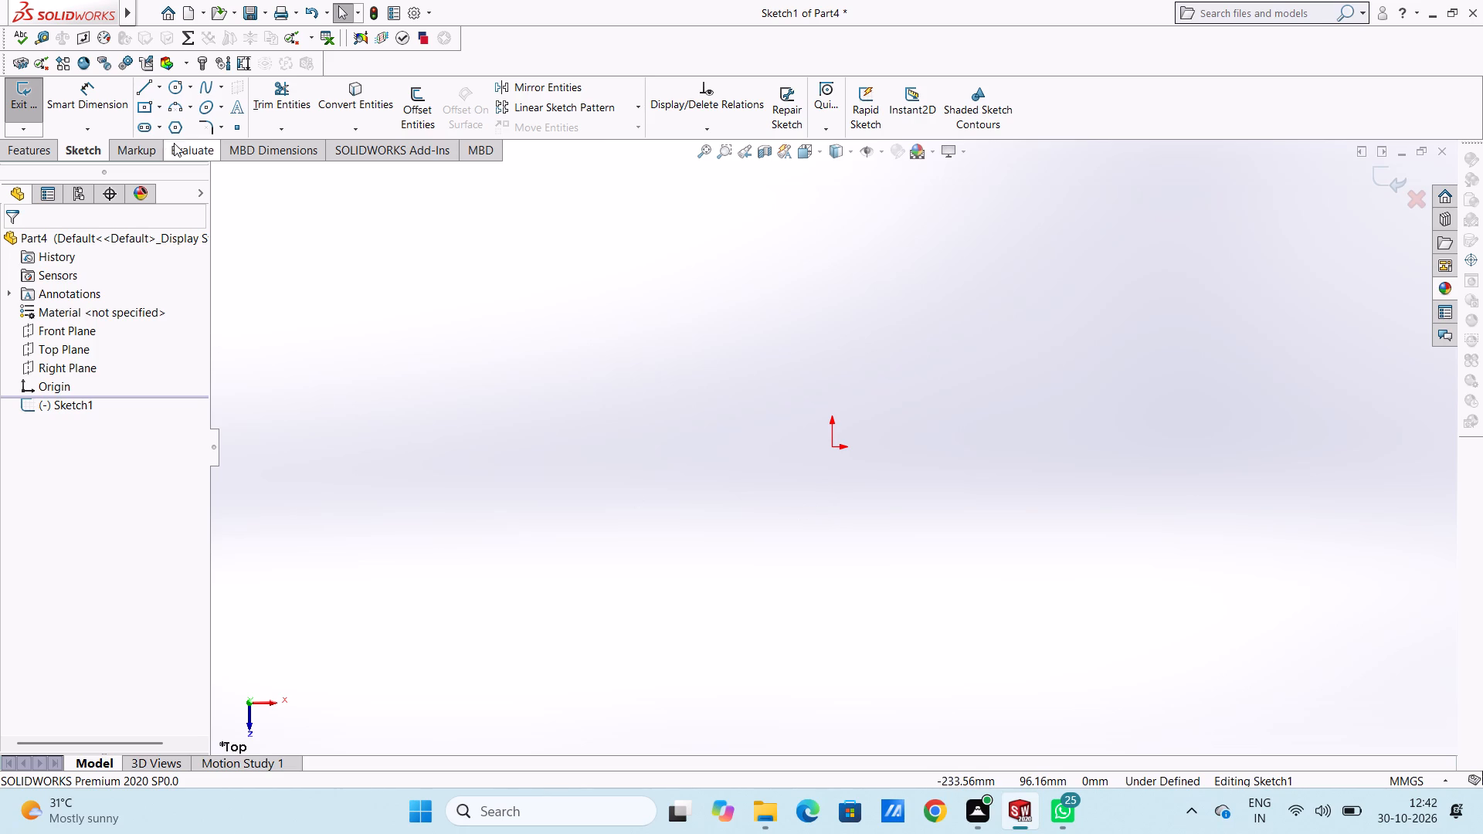
click(144, 110)
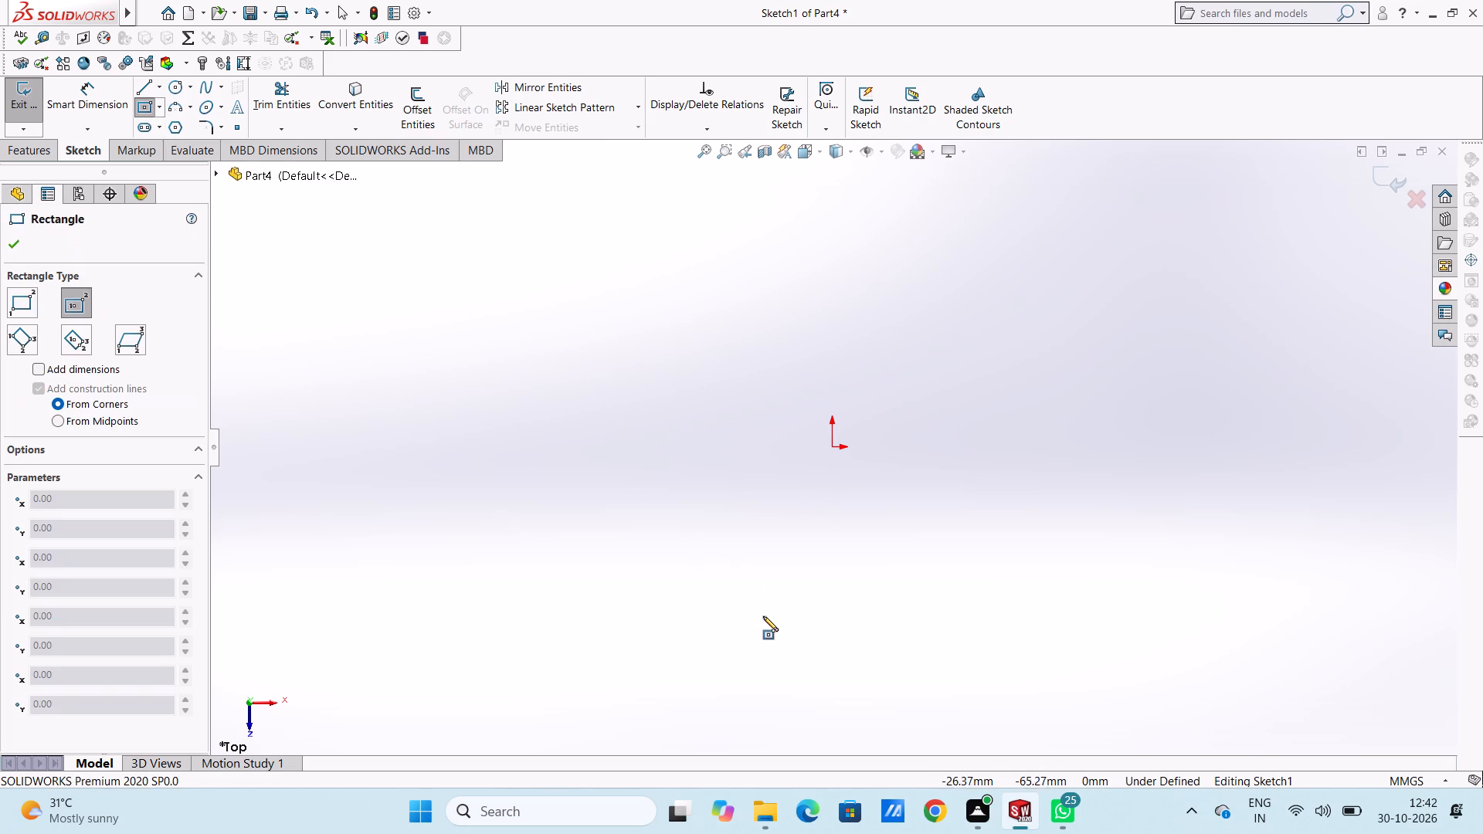
click(832, 449)
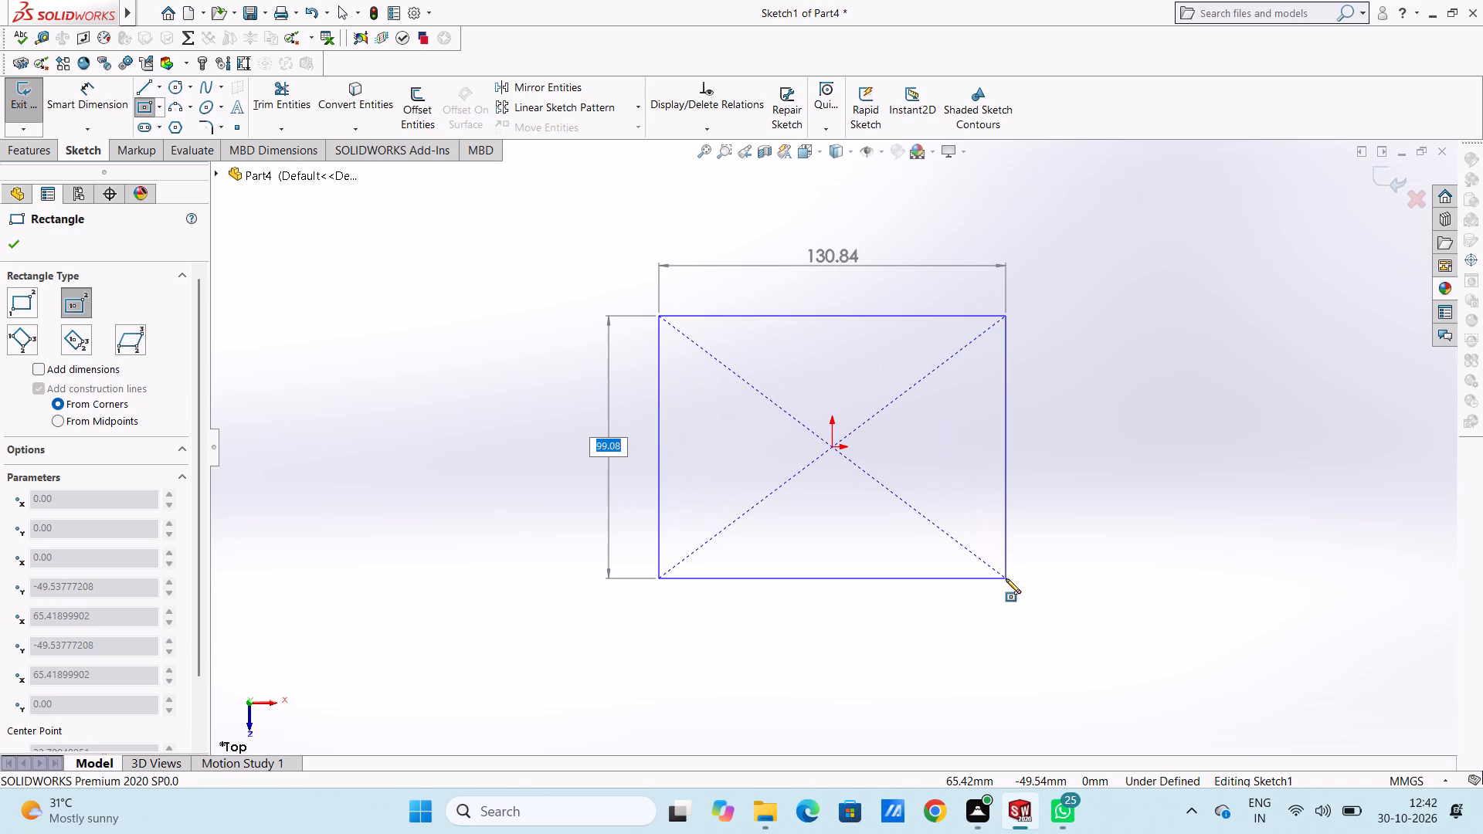
text(70)
key(Return)
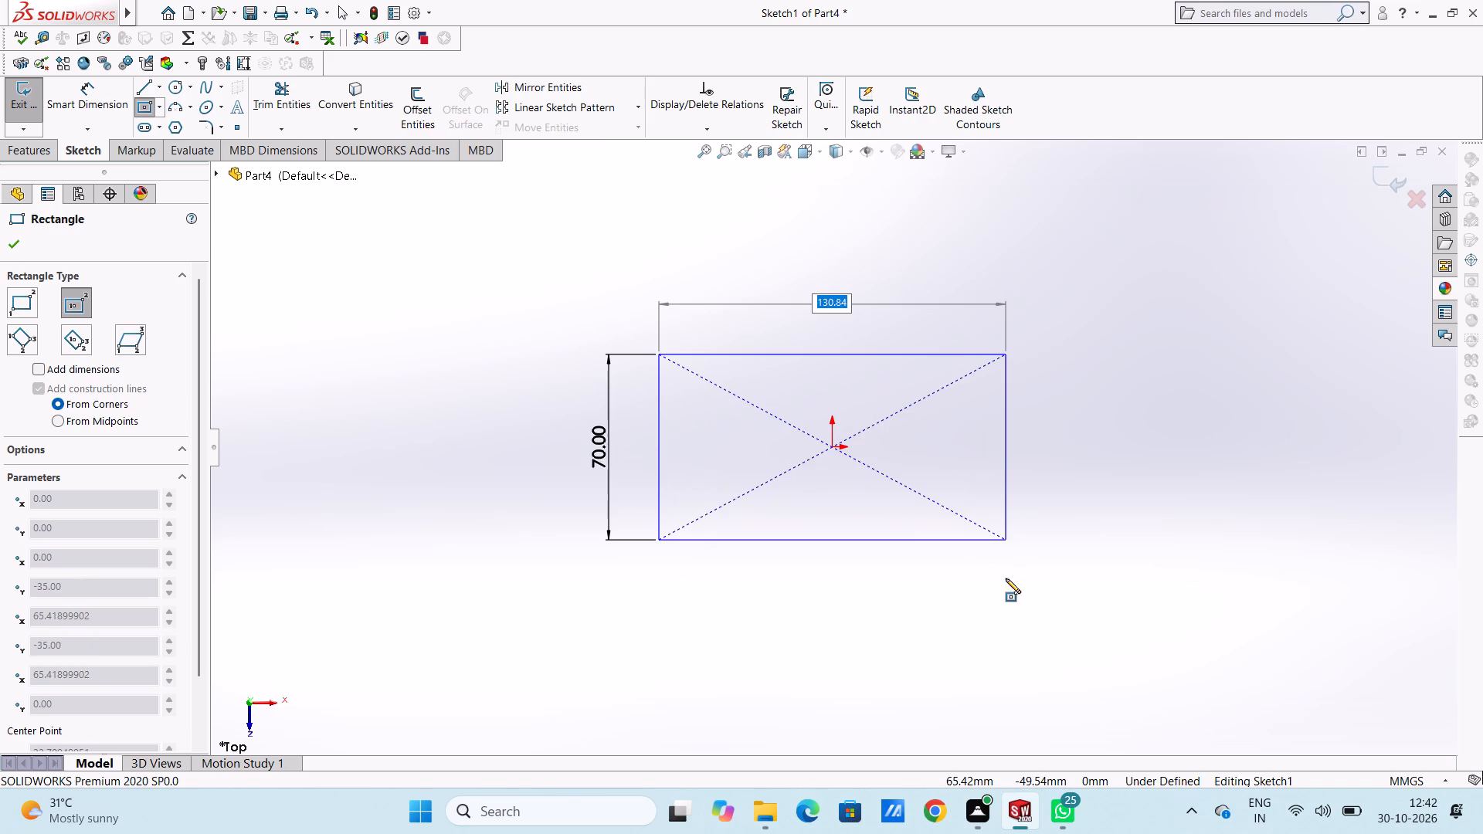
text(140)
key(Return)
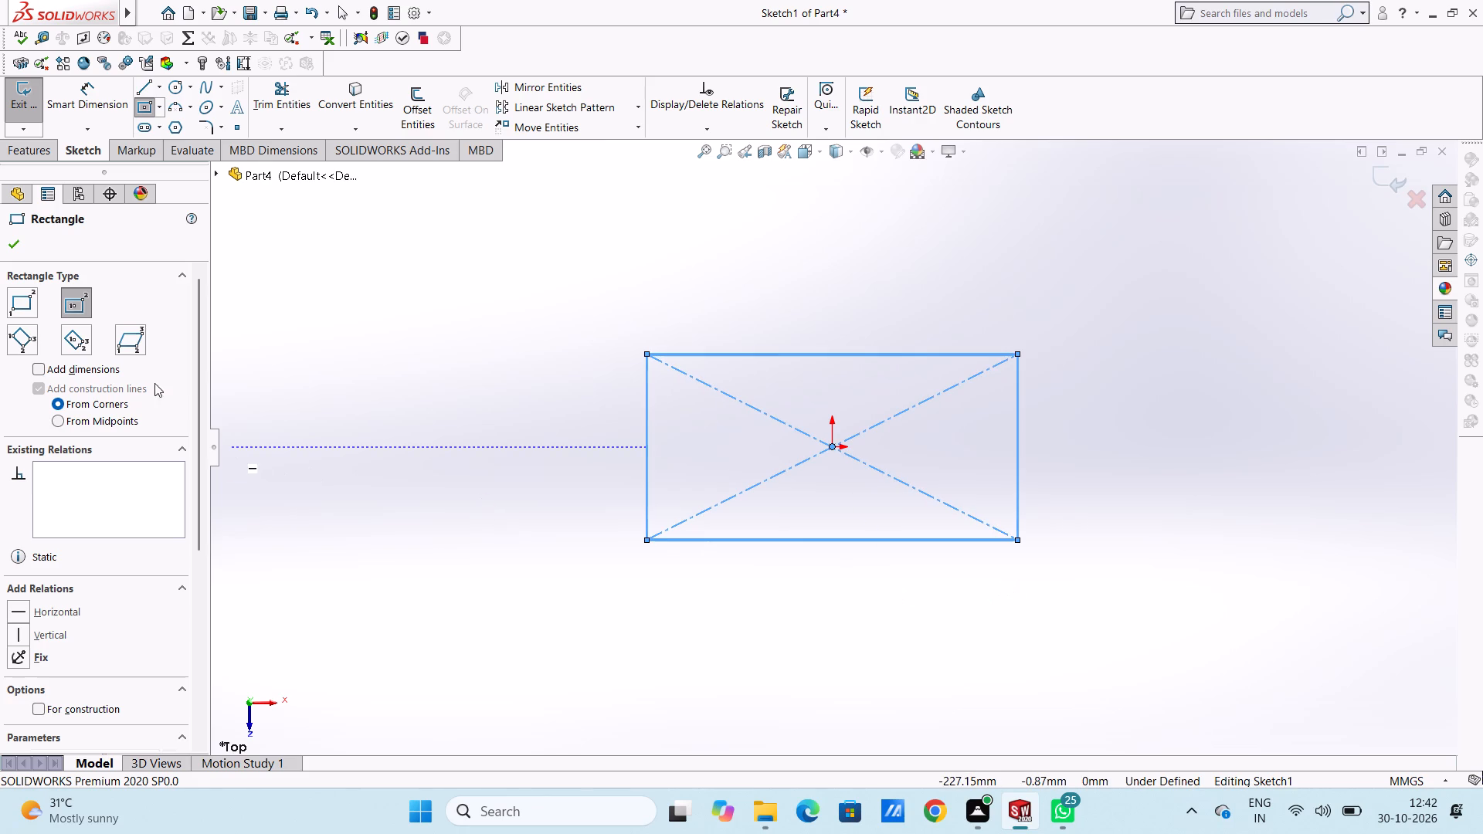
click(12, 250)
click(425, 337)
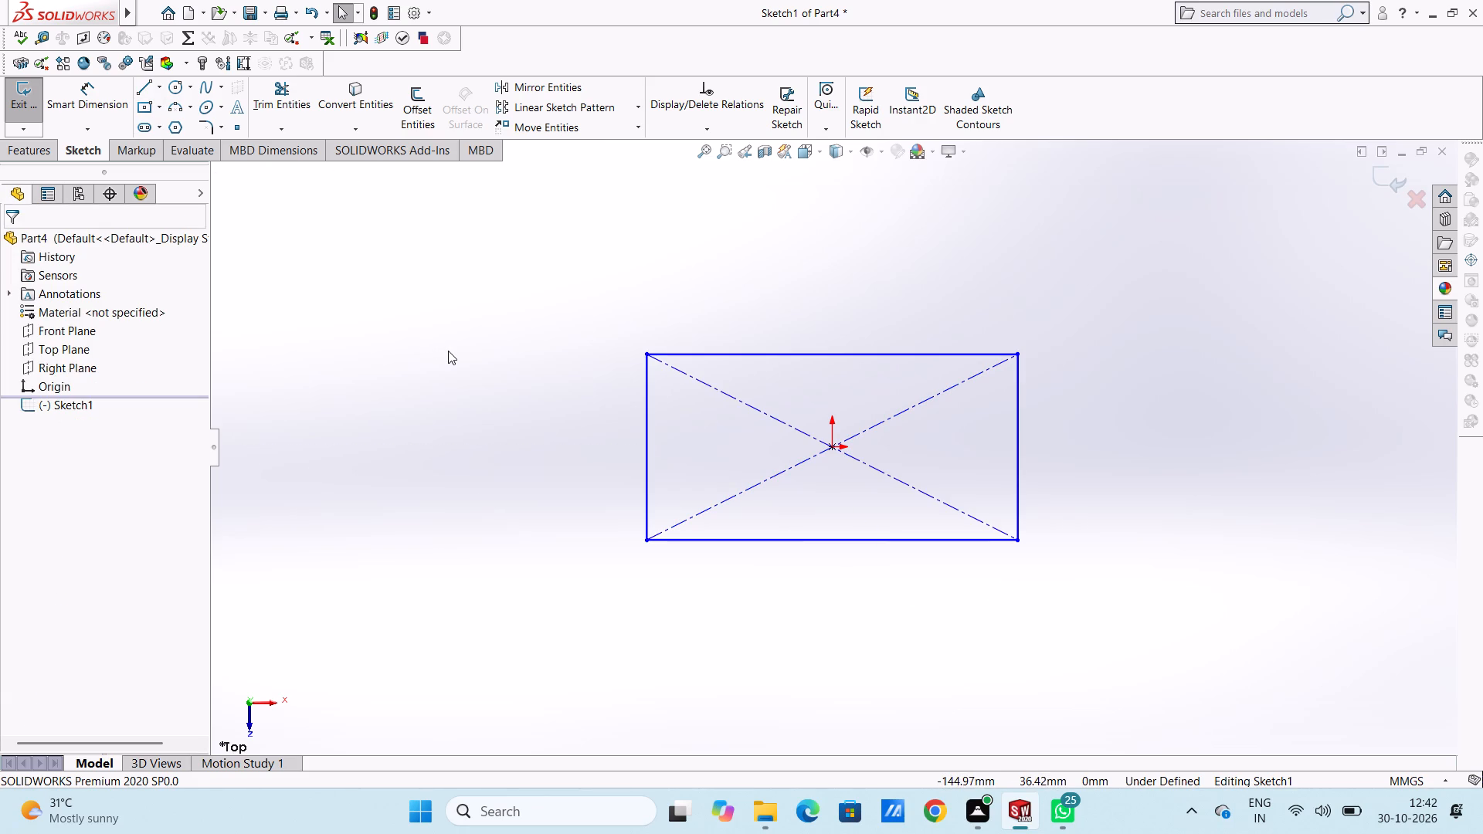
Add Smart Dimensions to the rectangle's left vertical side and its upper horizontal side.
key(ctrl+7)
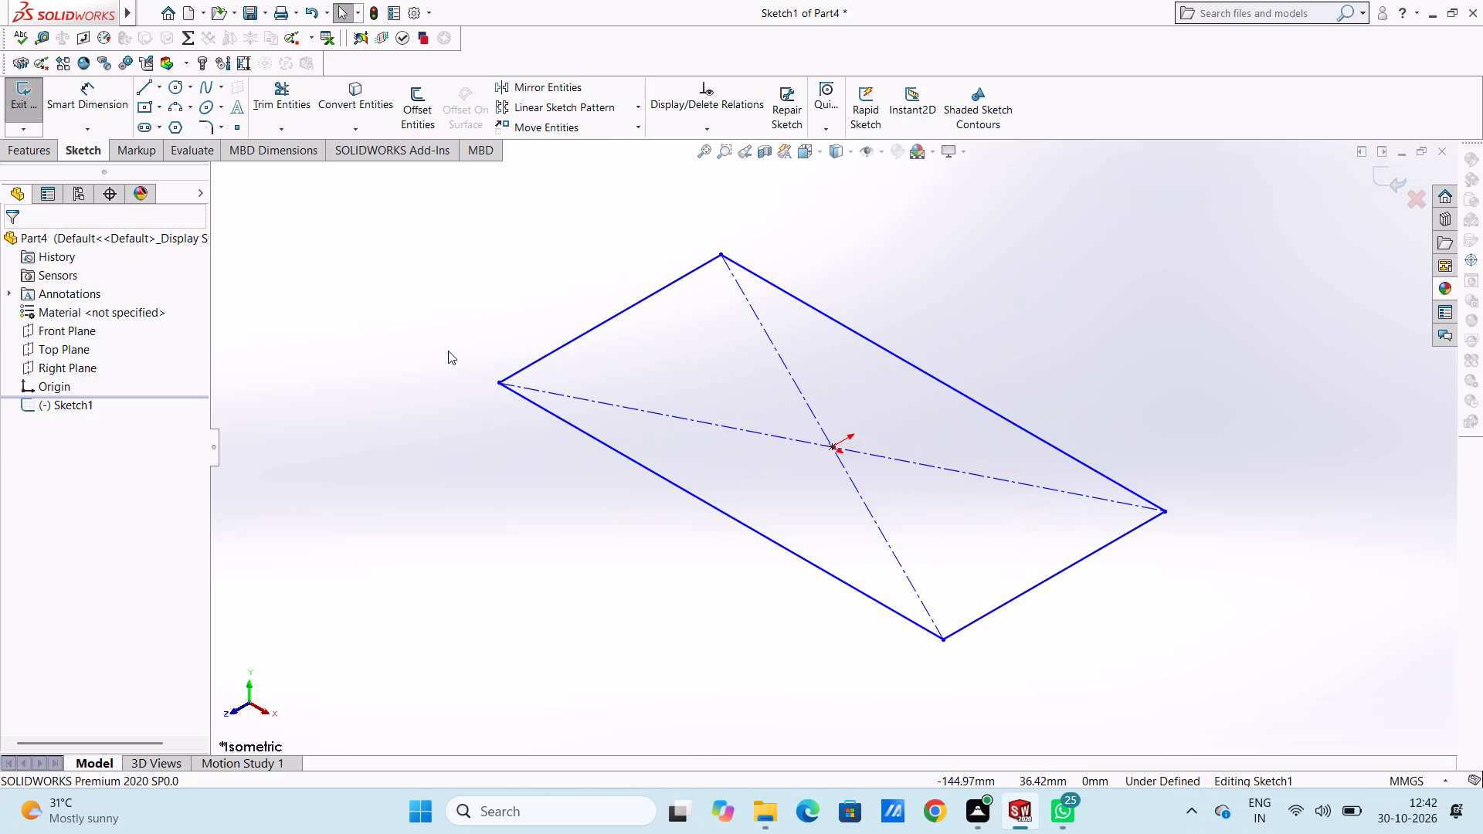
key(ctrl+5)
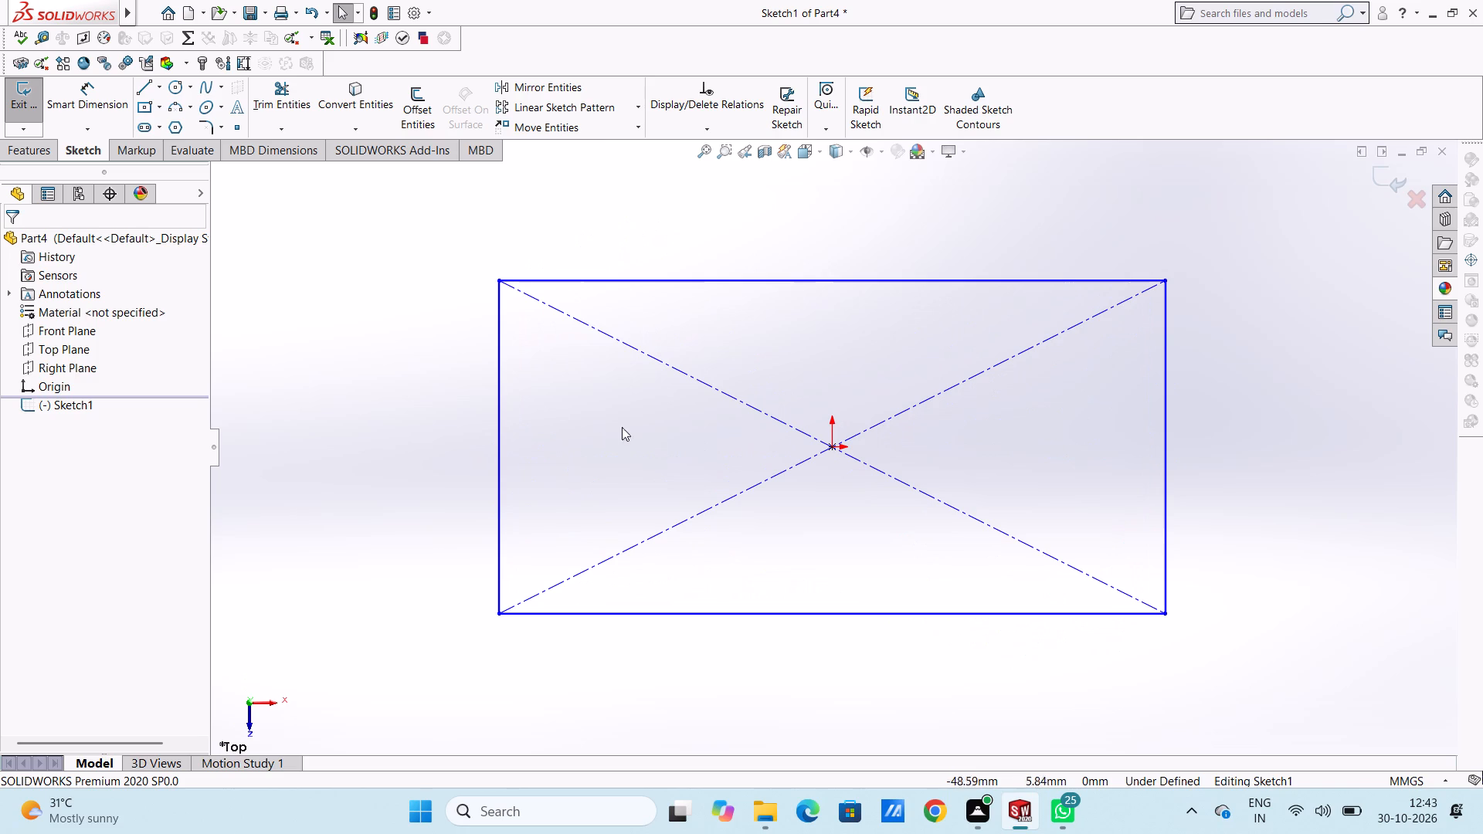
scroll(775, 449, up, 4)
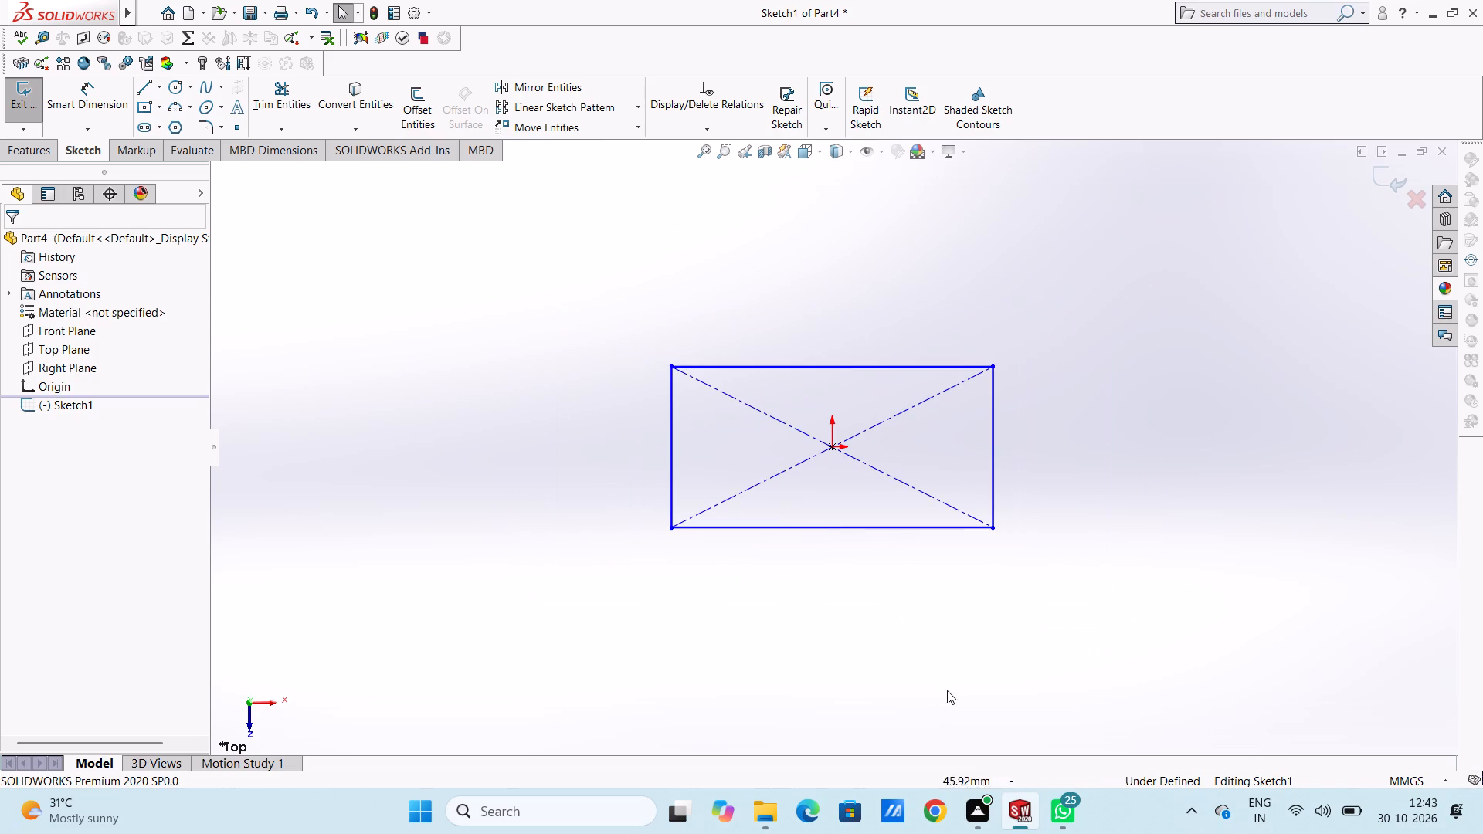
scroll(849, 564, up, 3)
scroll(840, 511, down, 4)
scroll(806, 404, up, 3)
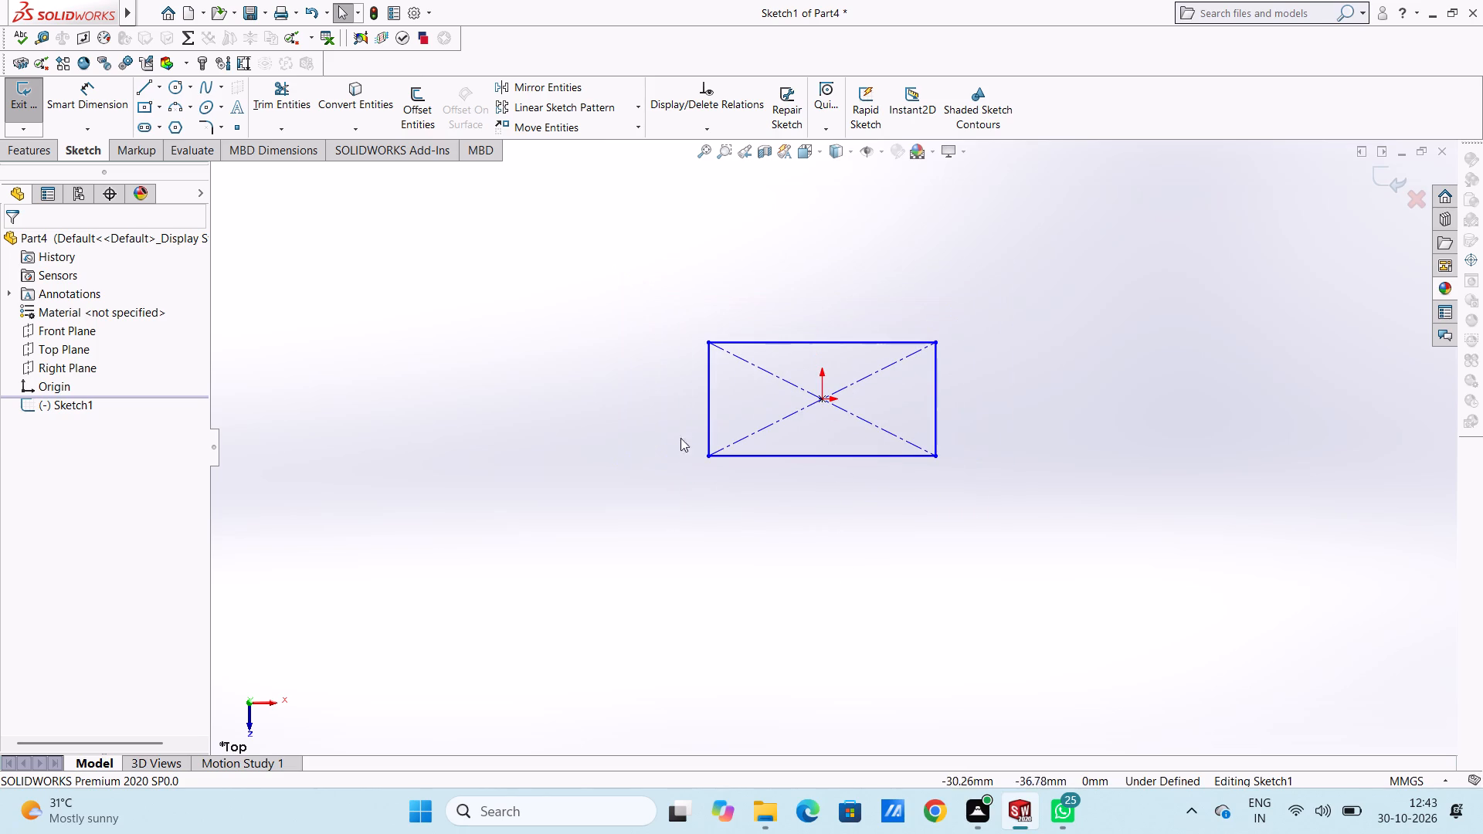
click(106, 116)
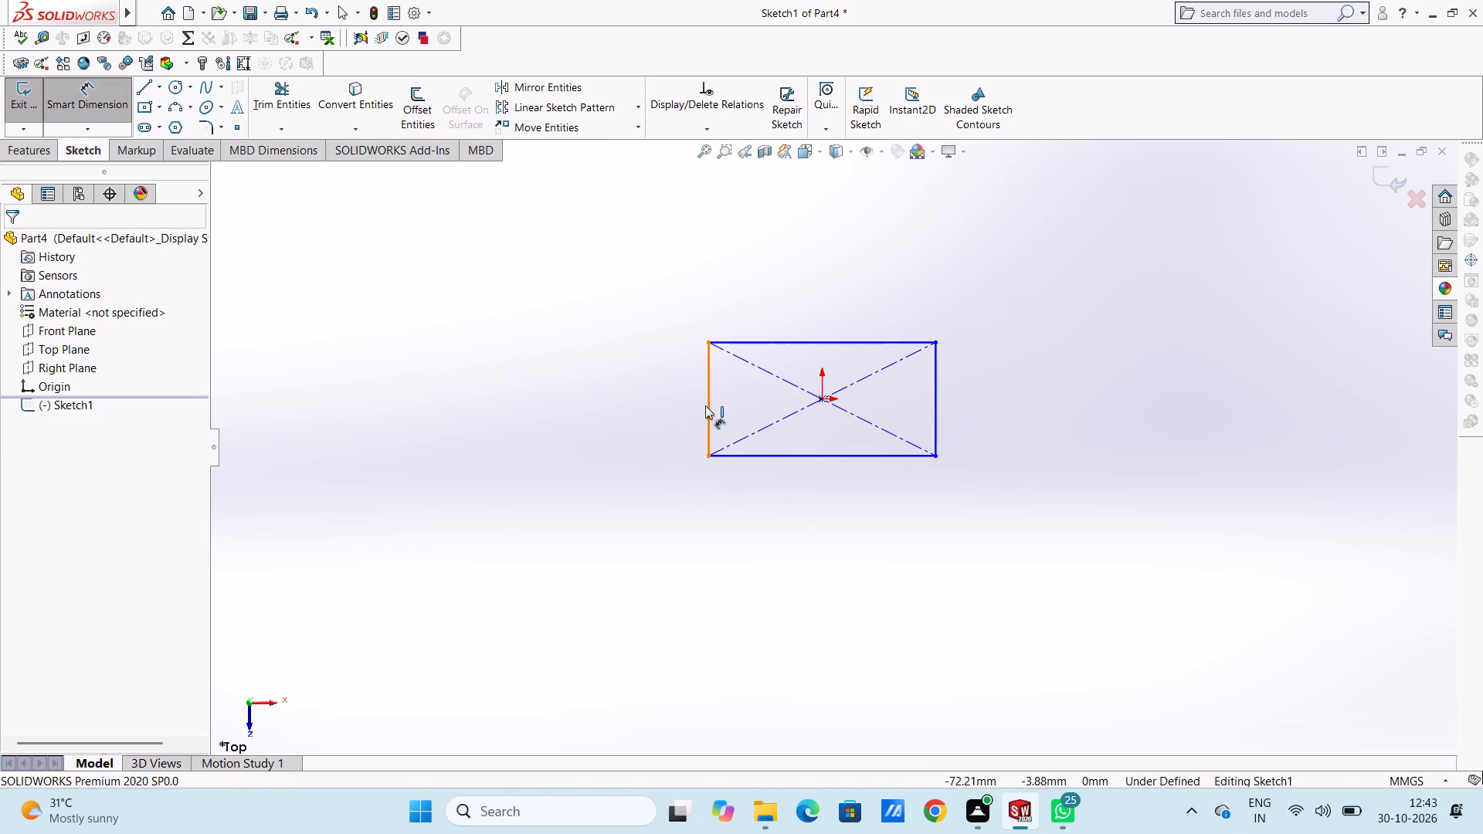
click(709, 407)
click(423, 425)
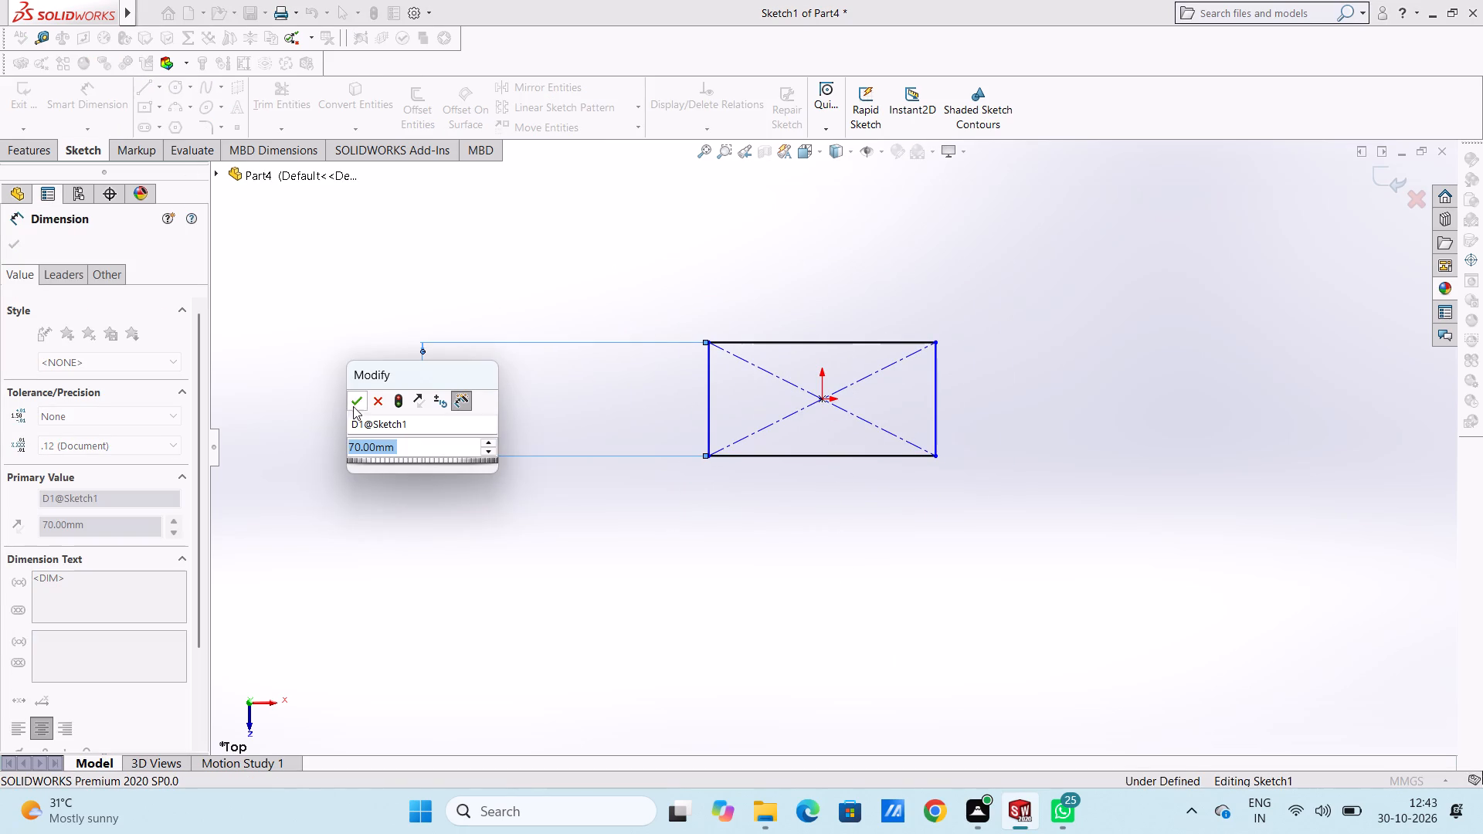
click(353, 400)
click(354, 339)
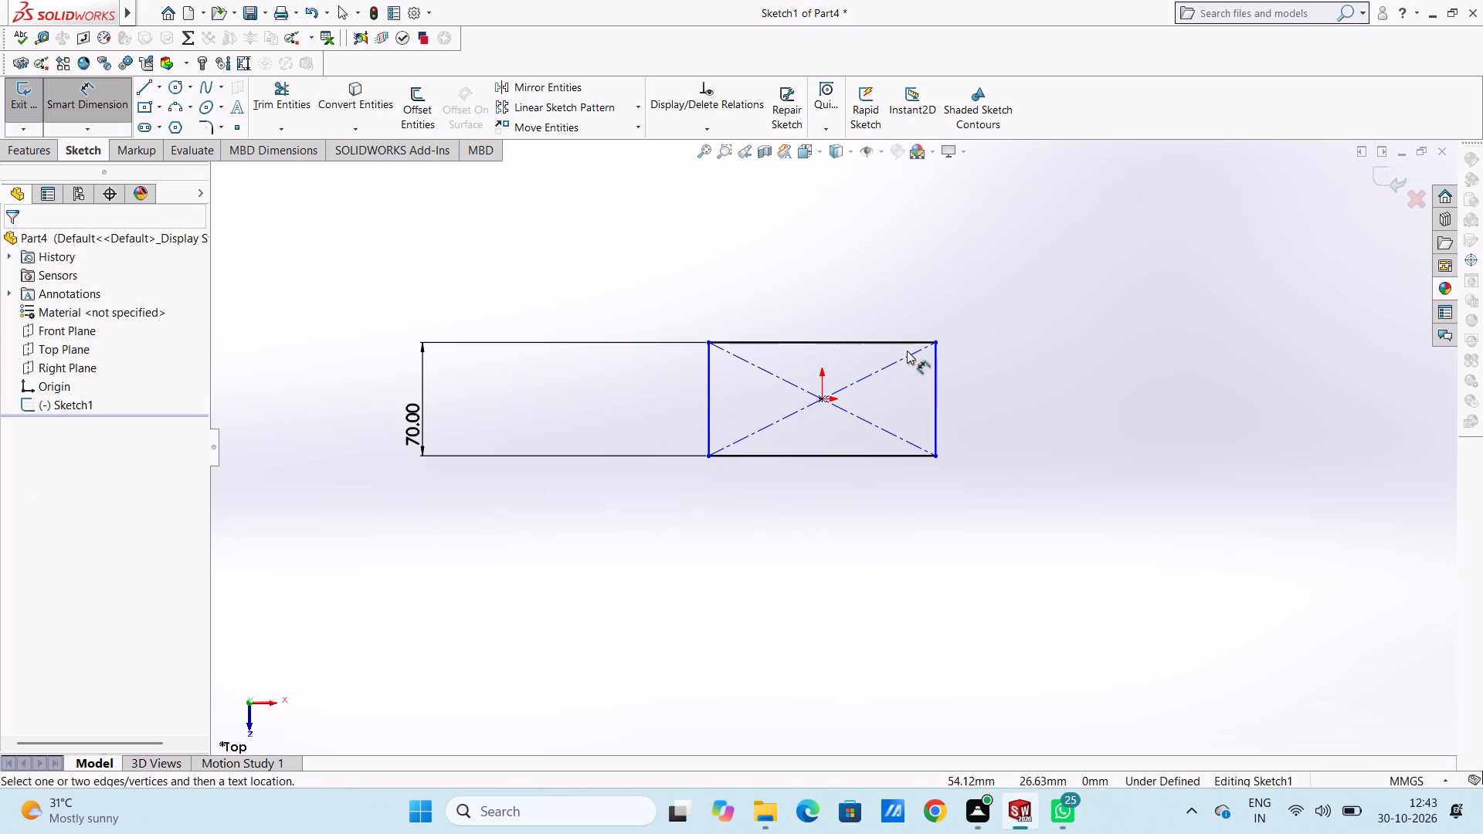
click(904, 343)
click(1153, 232)
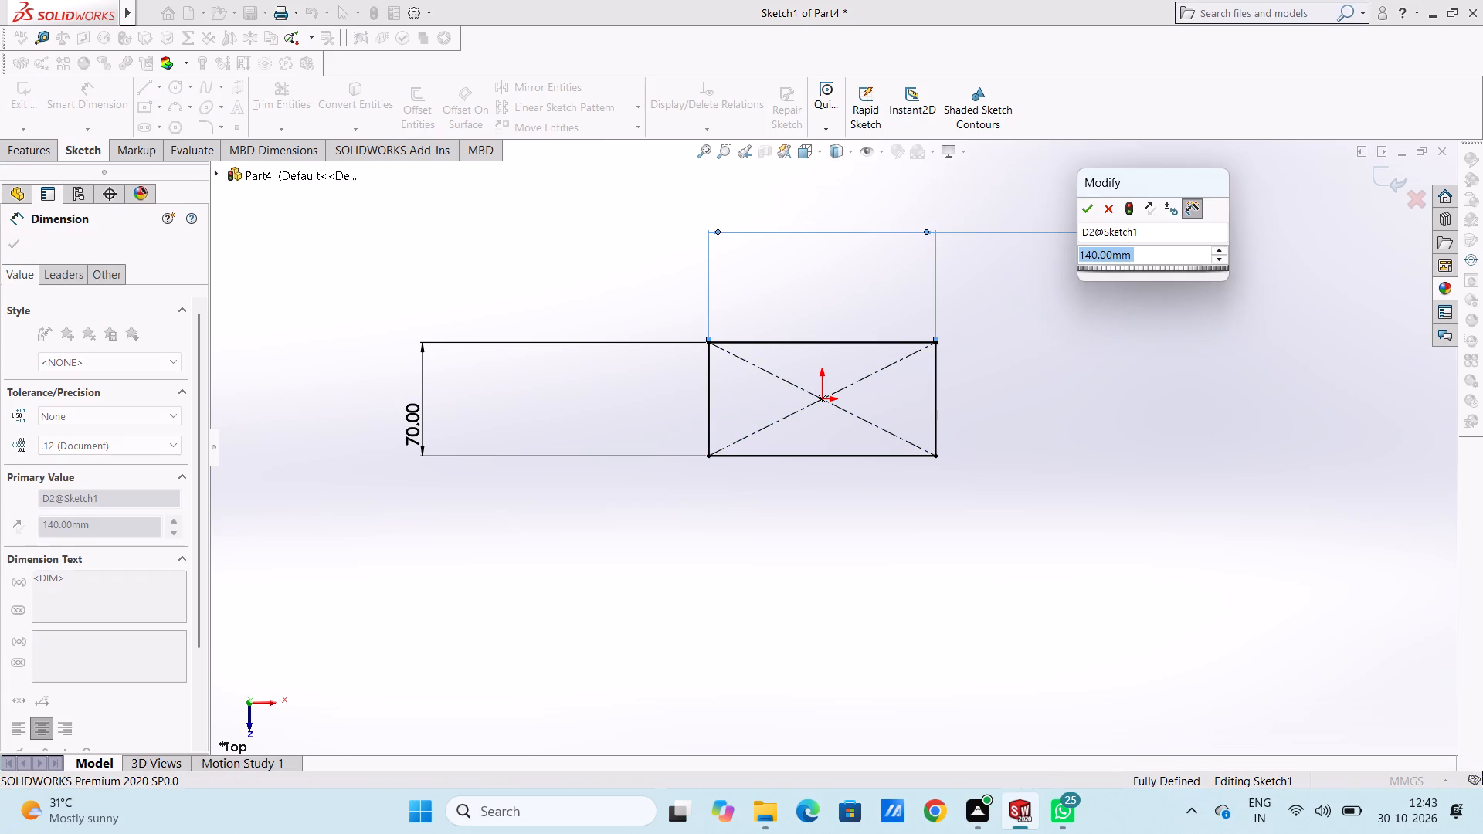
click(1084, 218)
click(1068, 323)
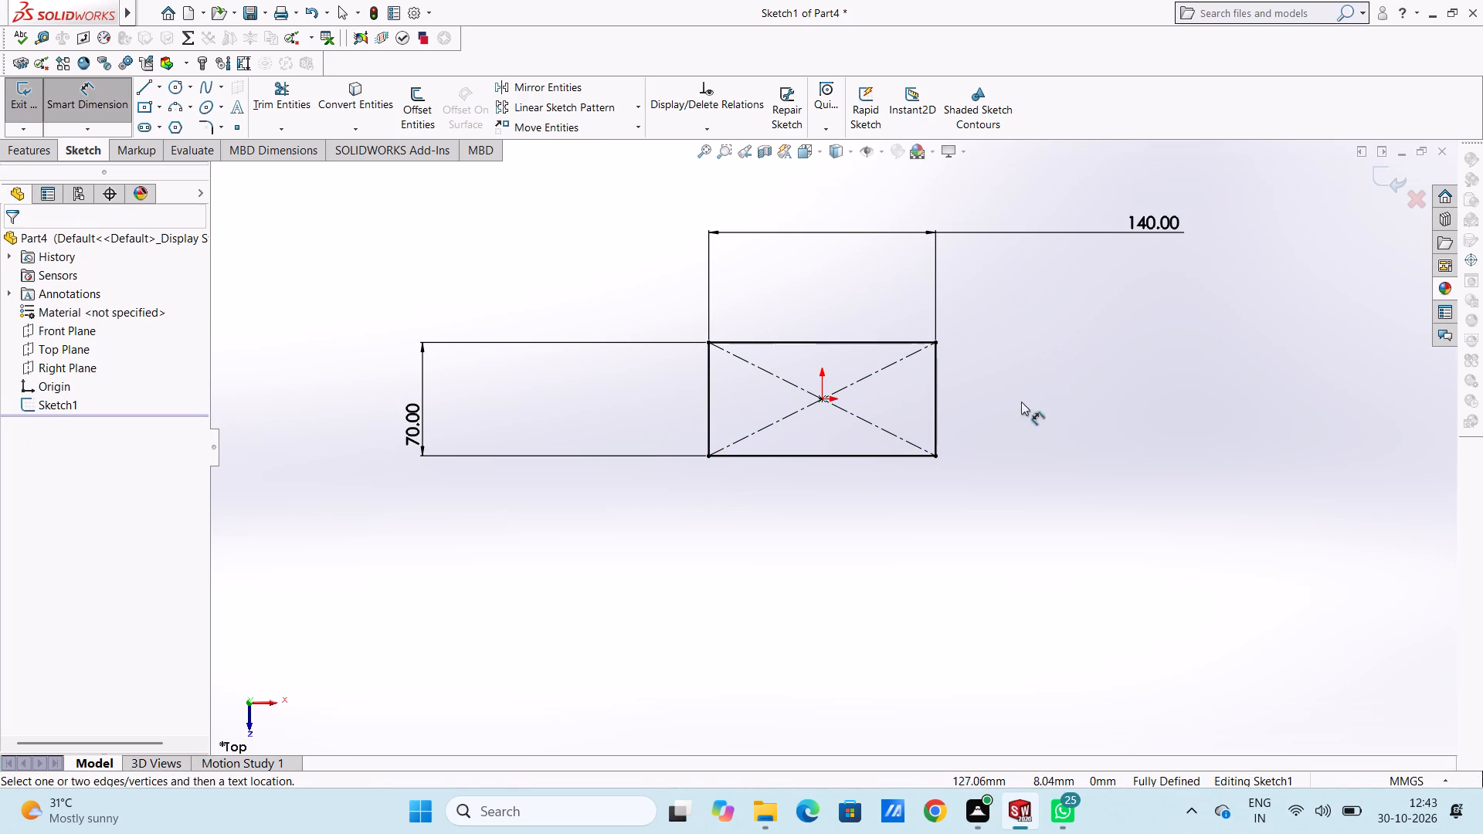
click(99, 108)
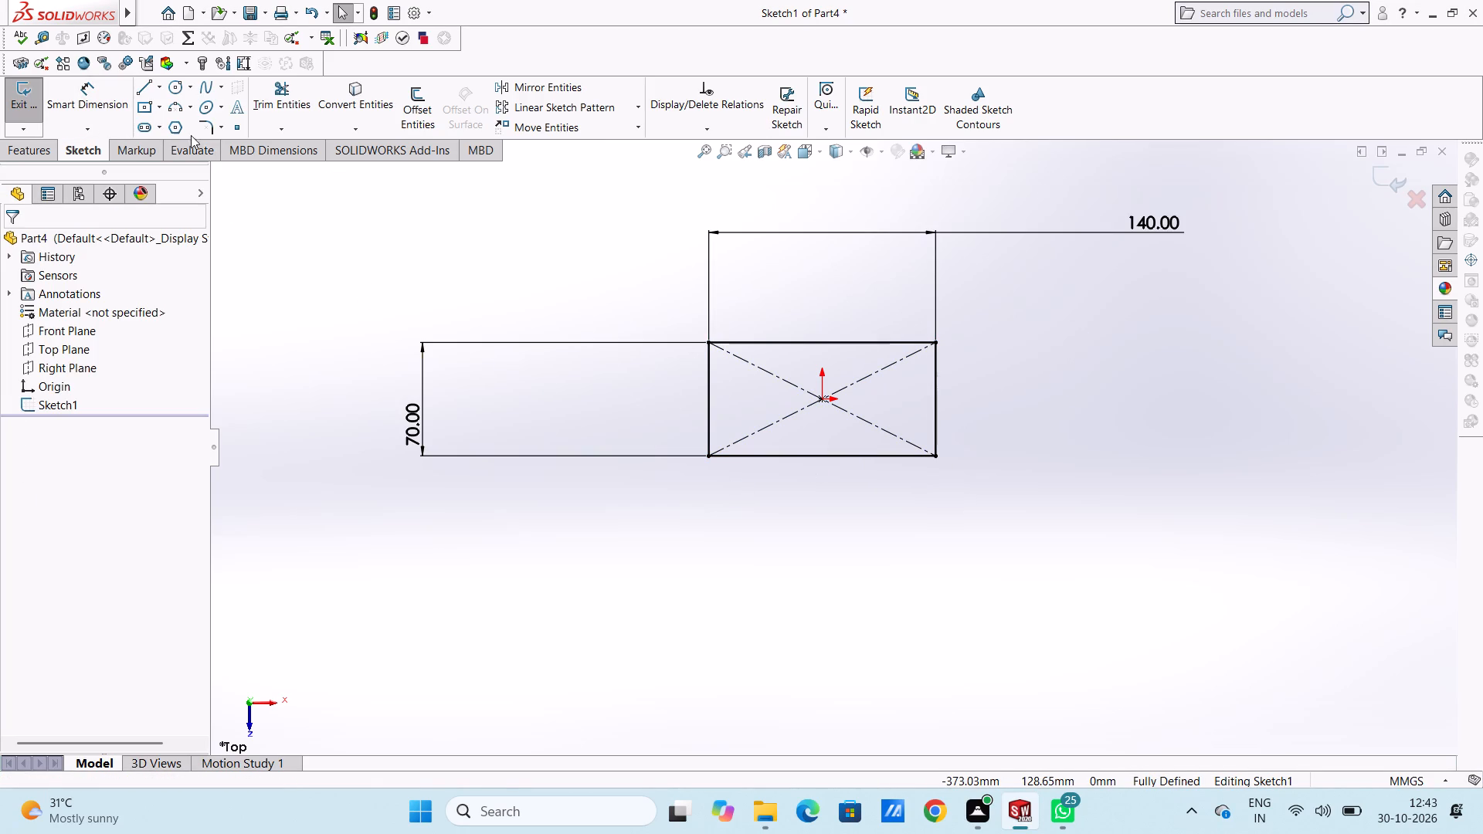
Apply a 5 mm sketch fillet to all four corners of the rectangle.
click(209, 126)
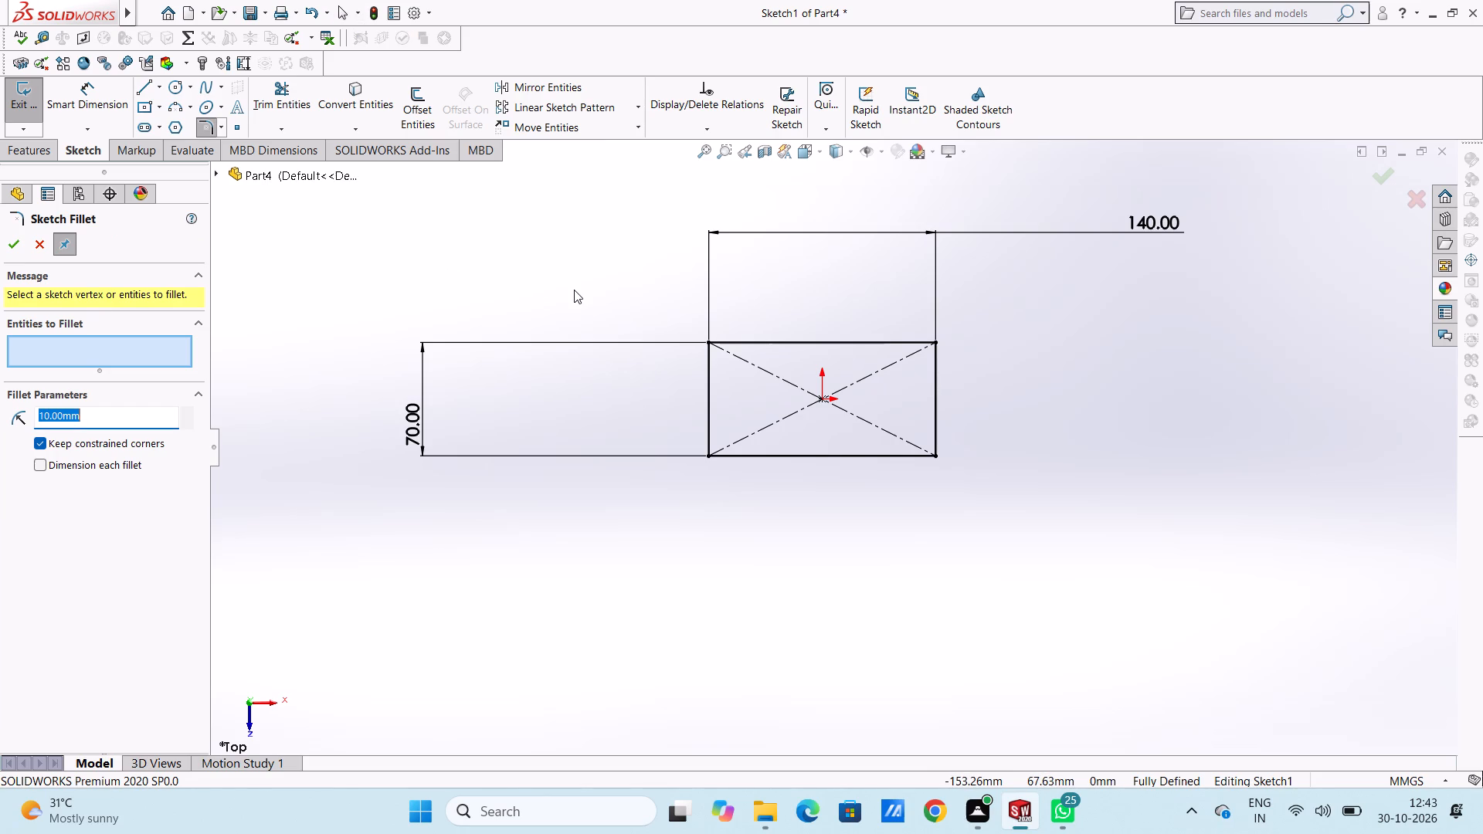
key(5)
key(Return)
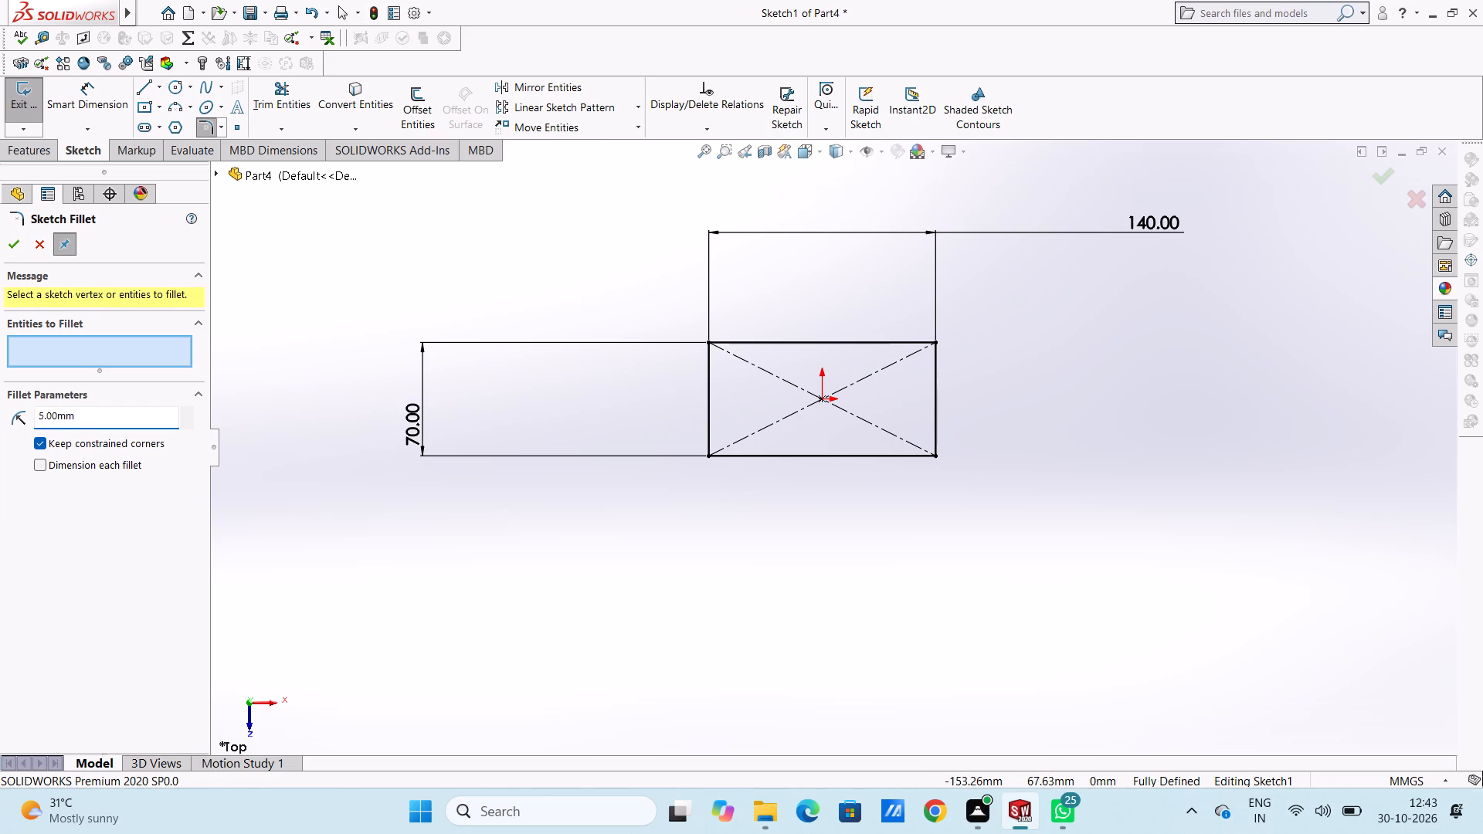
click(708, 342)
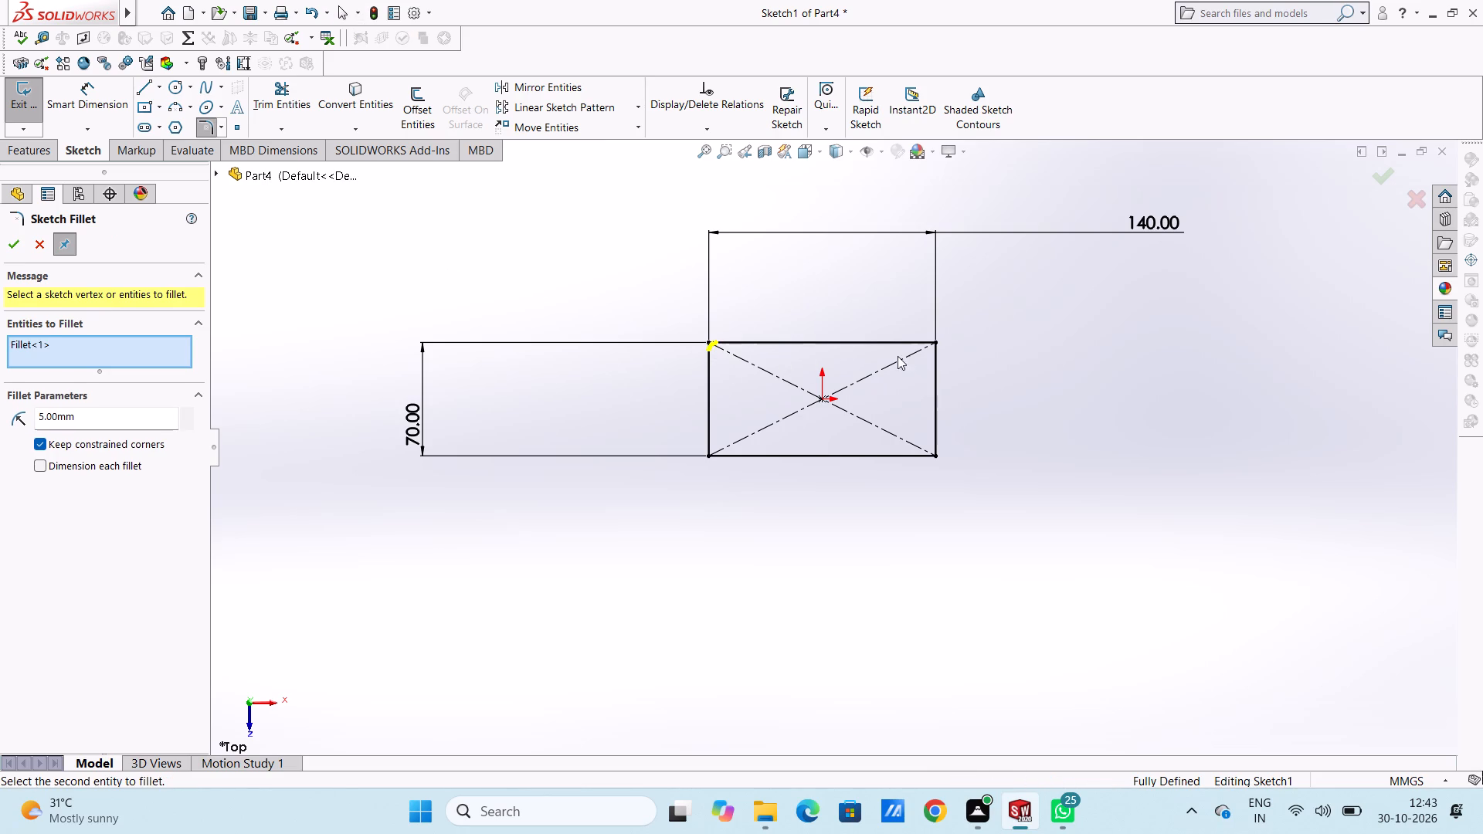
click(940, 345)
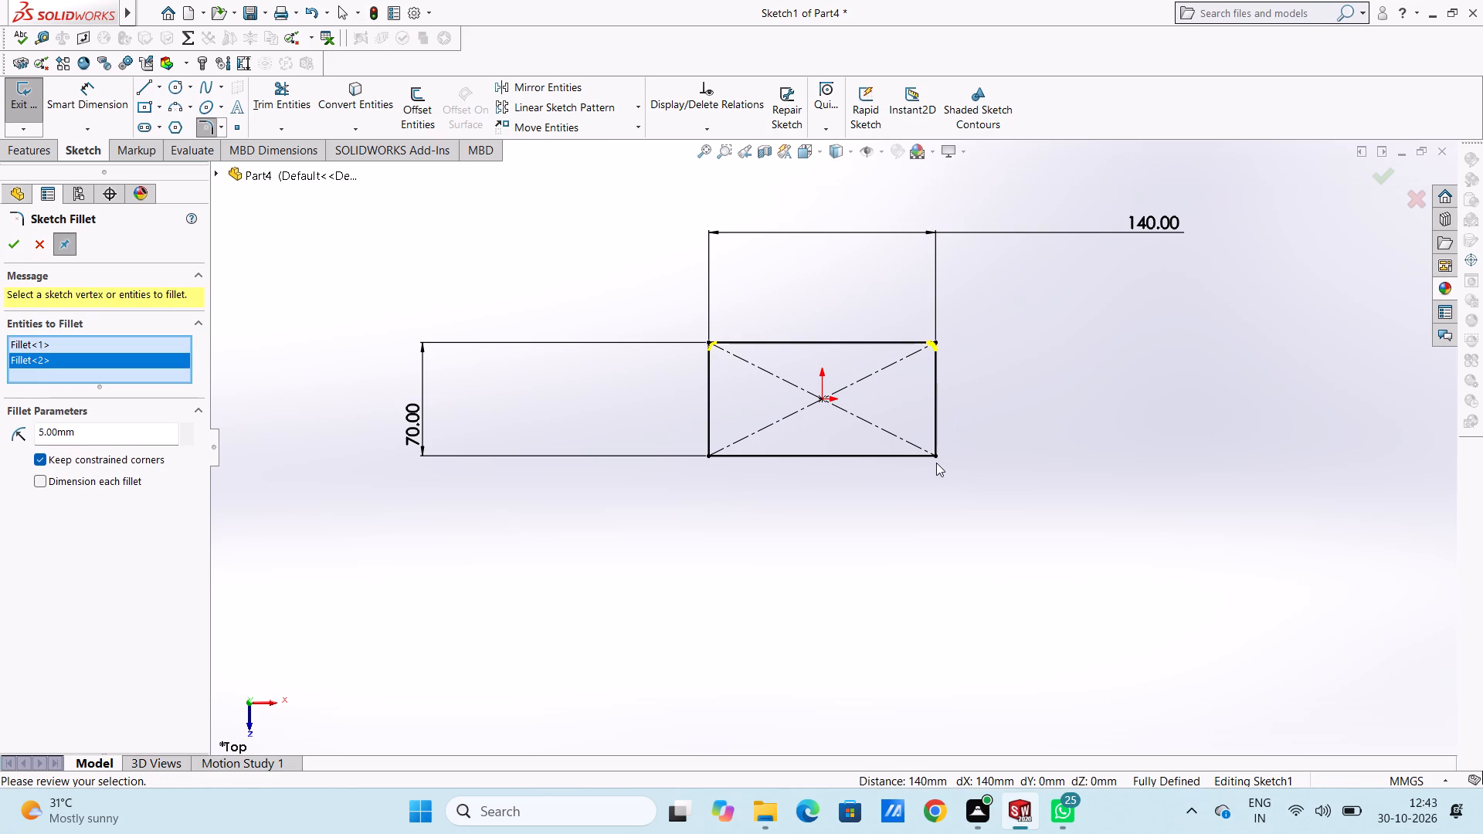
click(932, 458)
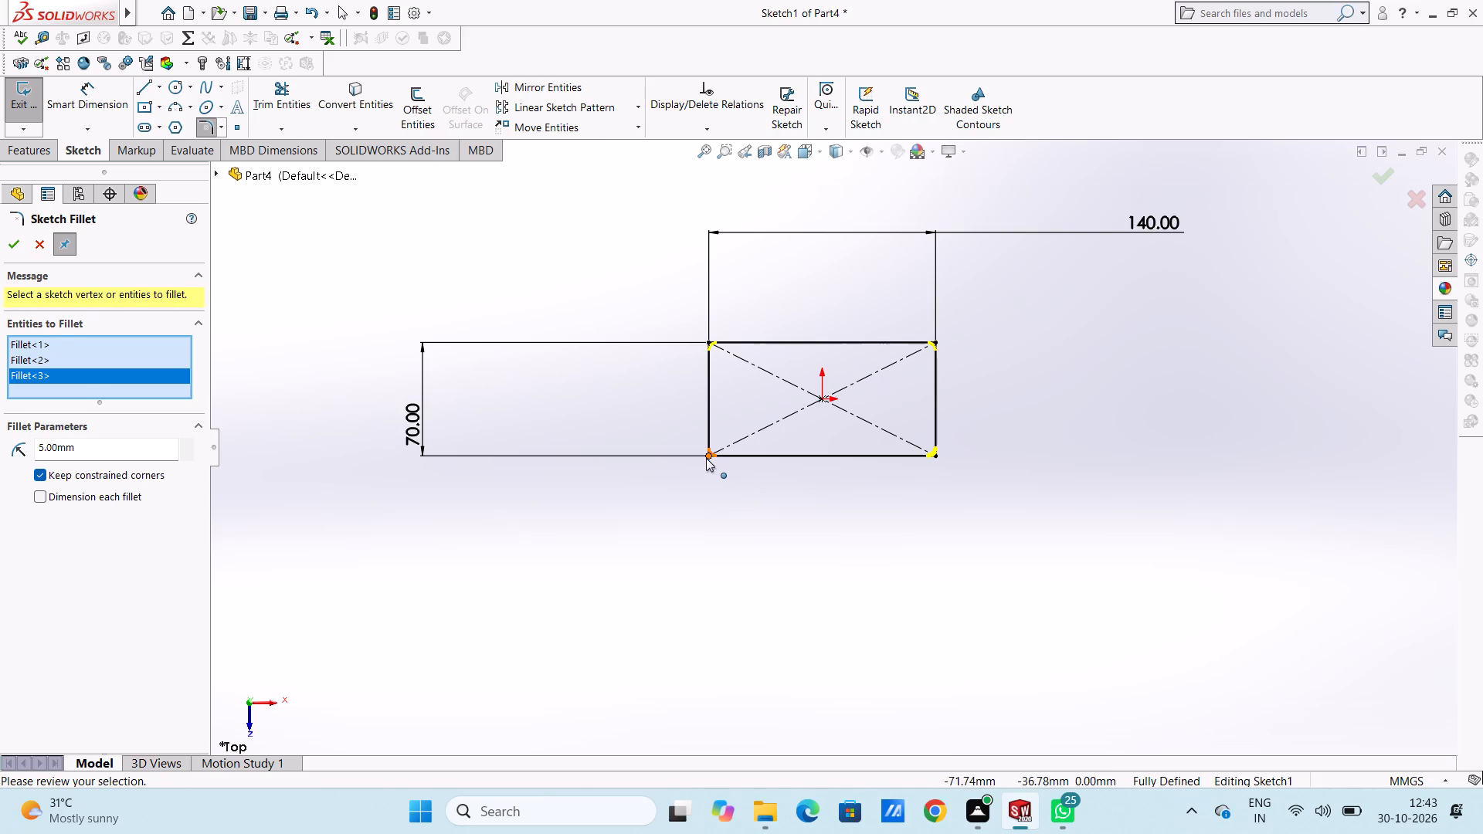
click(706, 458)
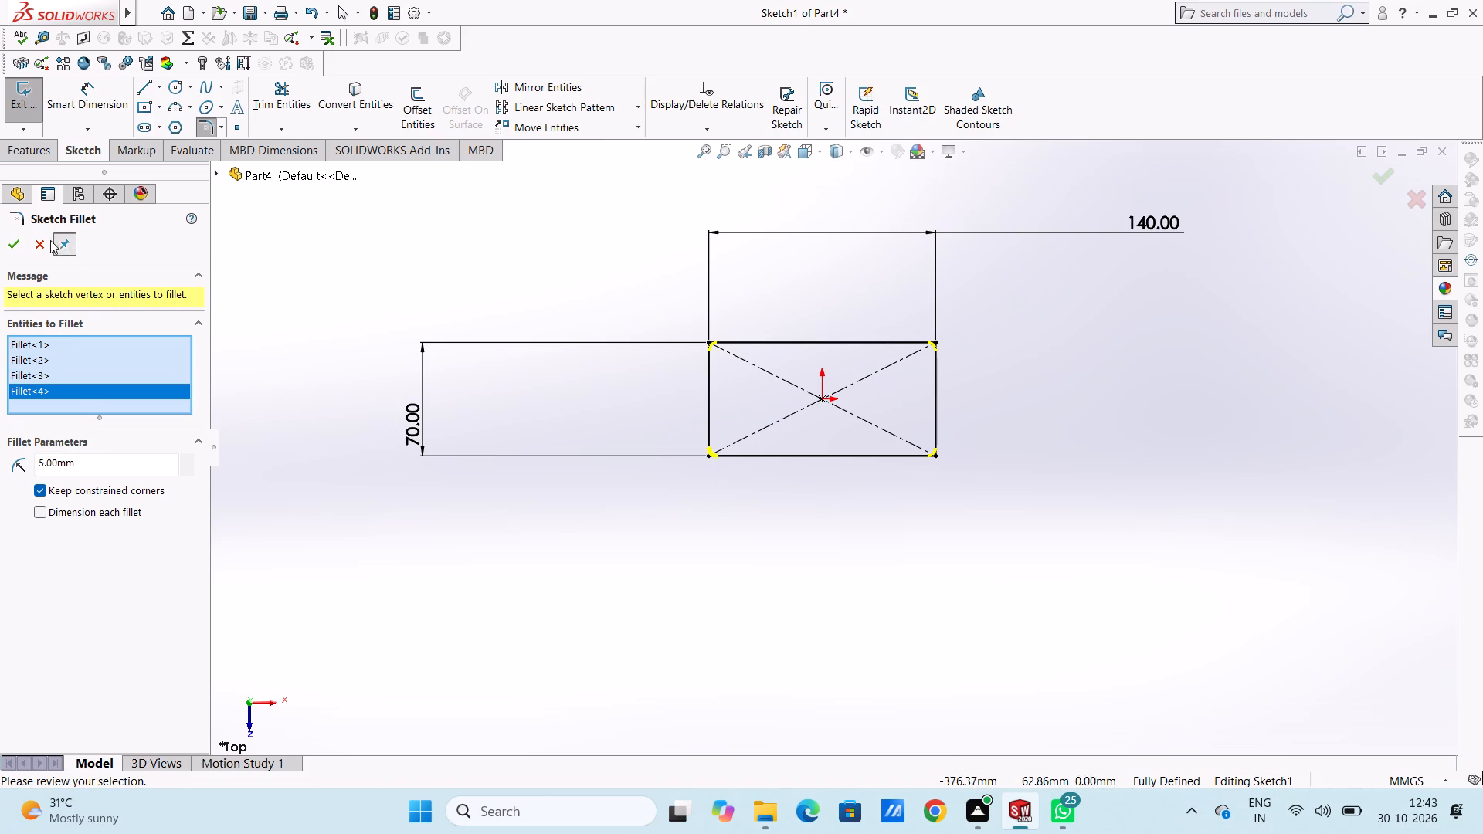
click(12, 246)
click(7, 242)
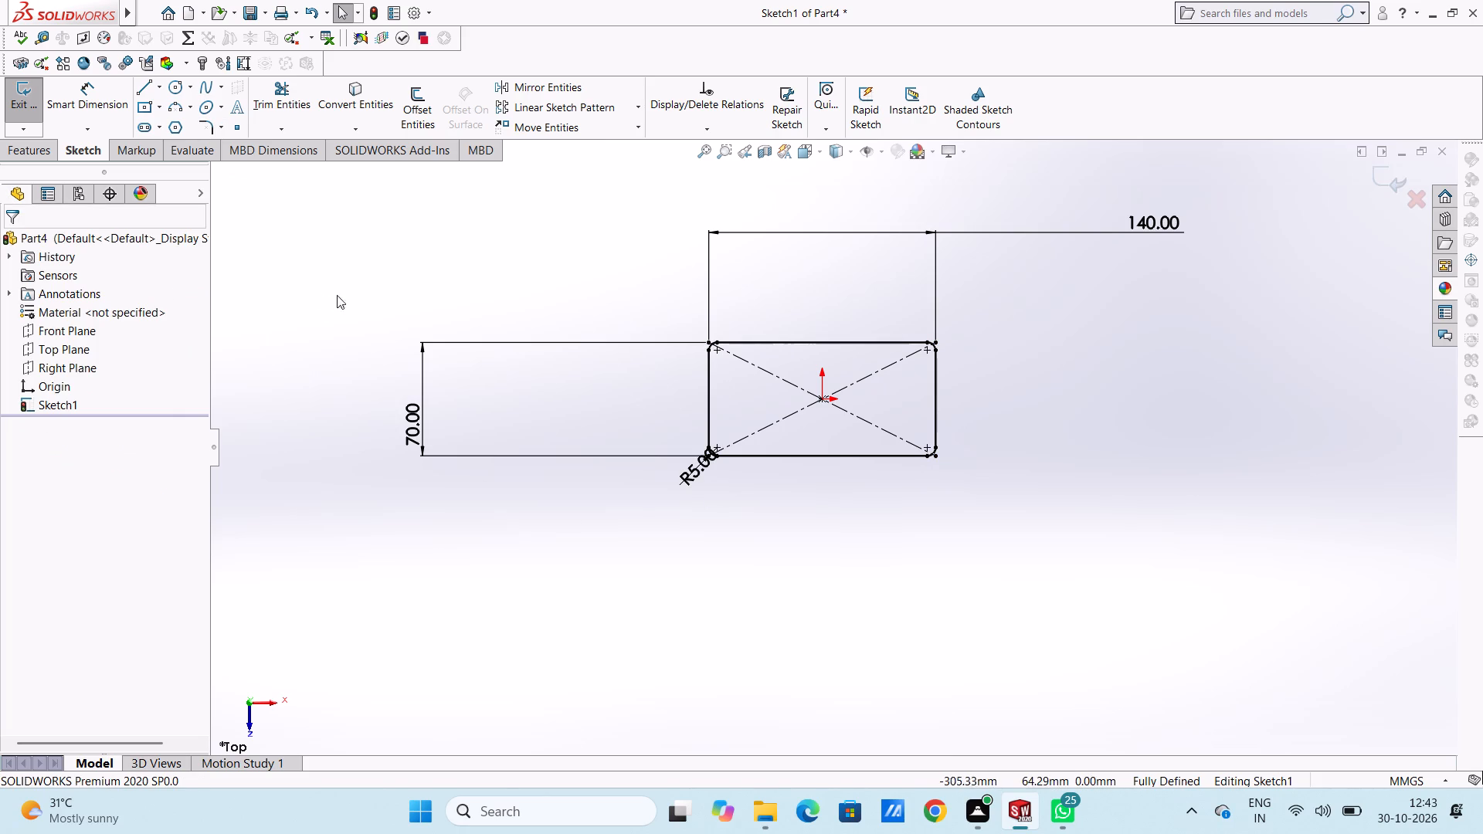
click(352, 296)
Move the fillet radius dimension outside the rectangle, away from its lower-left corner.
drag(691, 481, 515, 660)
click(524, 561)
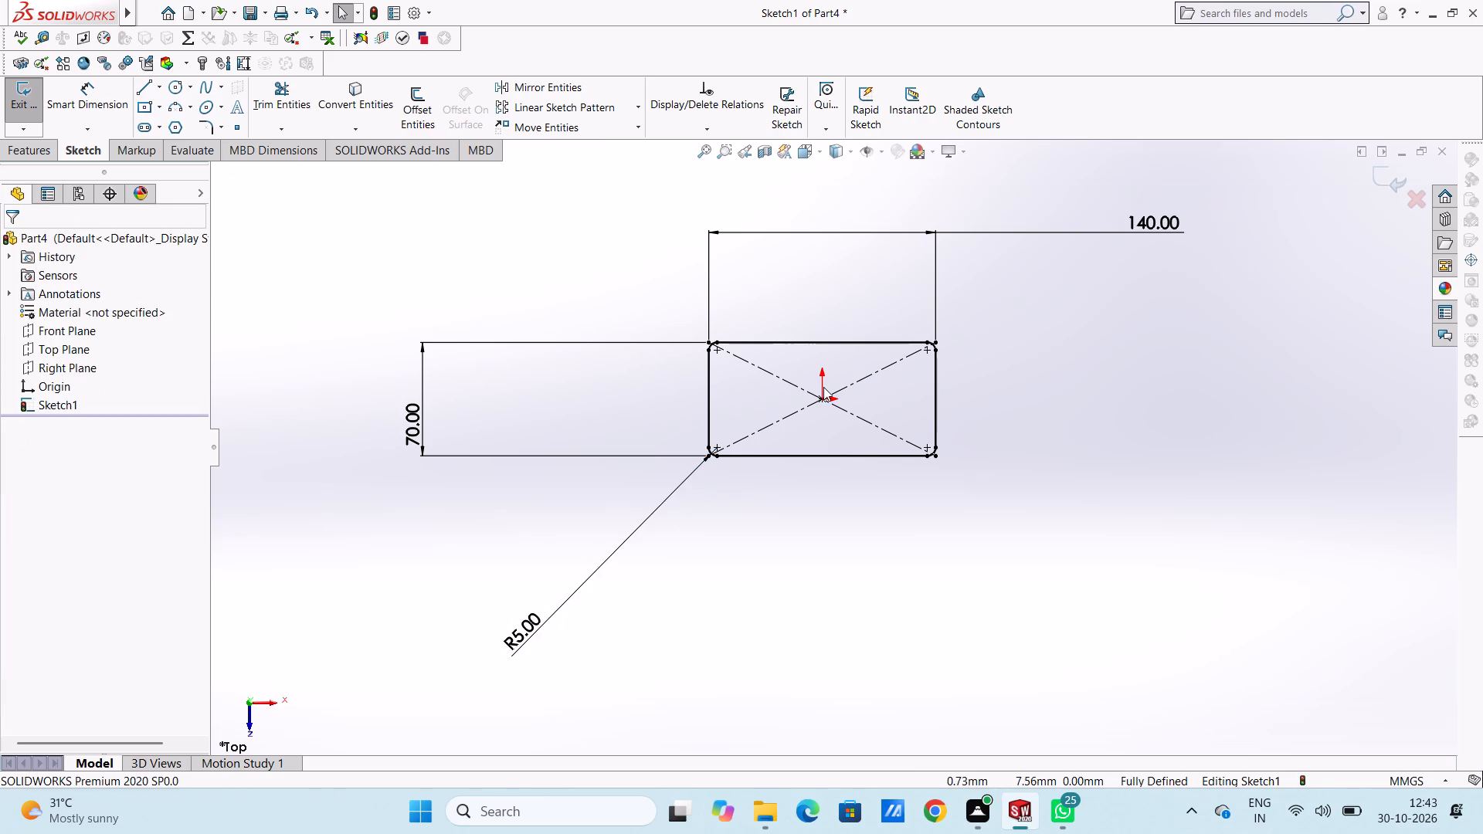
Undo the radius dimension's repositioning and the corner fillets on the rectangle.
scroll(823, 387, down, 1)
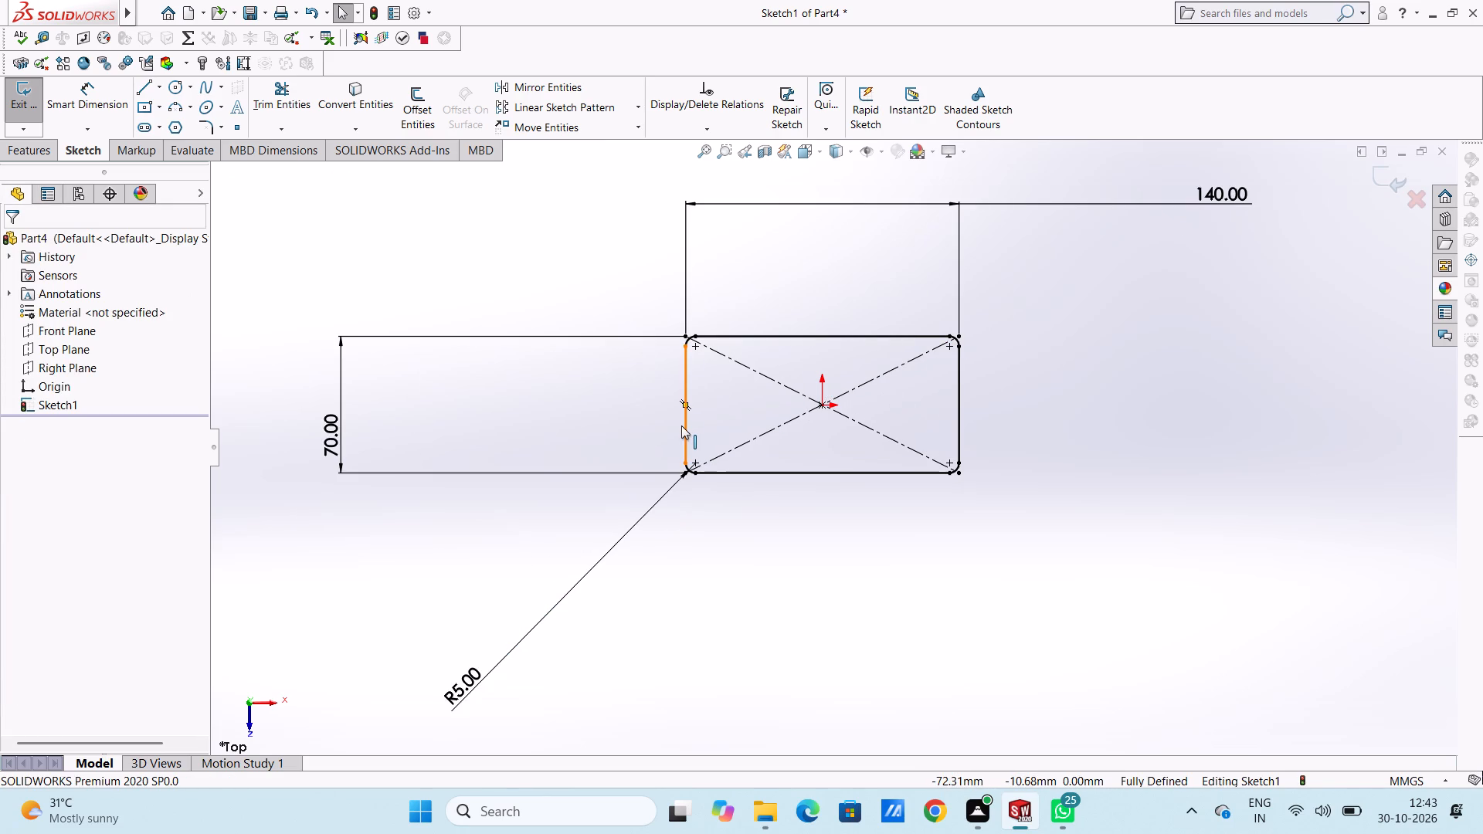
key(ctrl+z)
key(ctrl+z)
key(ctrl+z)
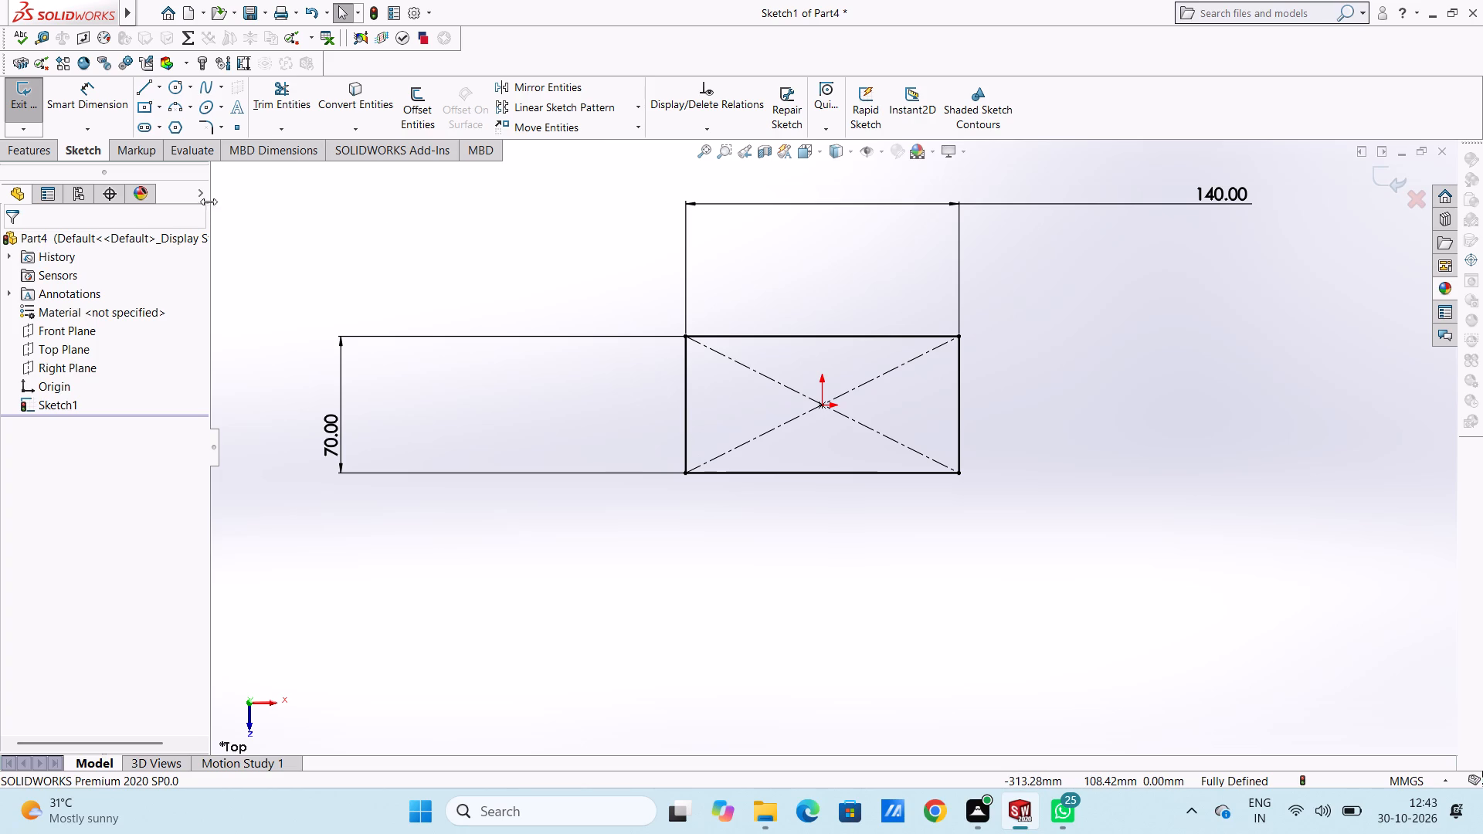
Offset the rectangle's left vertical side 40 mm inward, one direction only, with bi-directional off and the direction reversed.
click(419, 103)
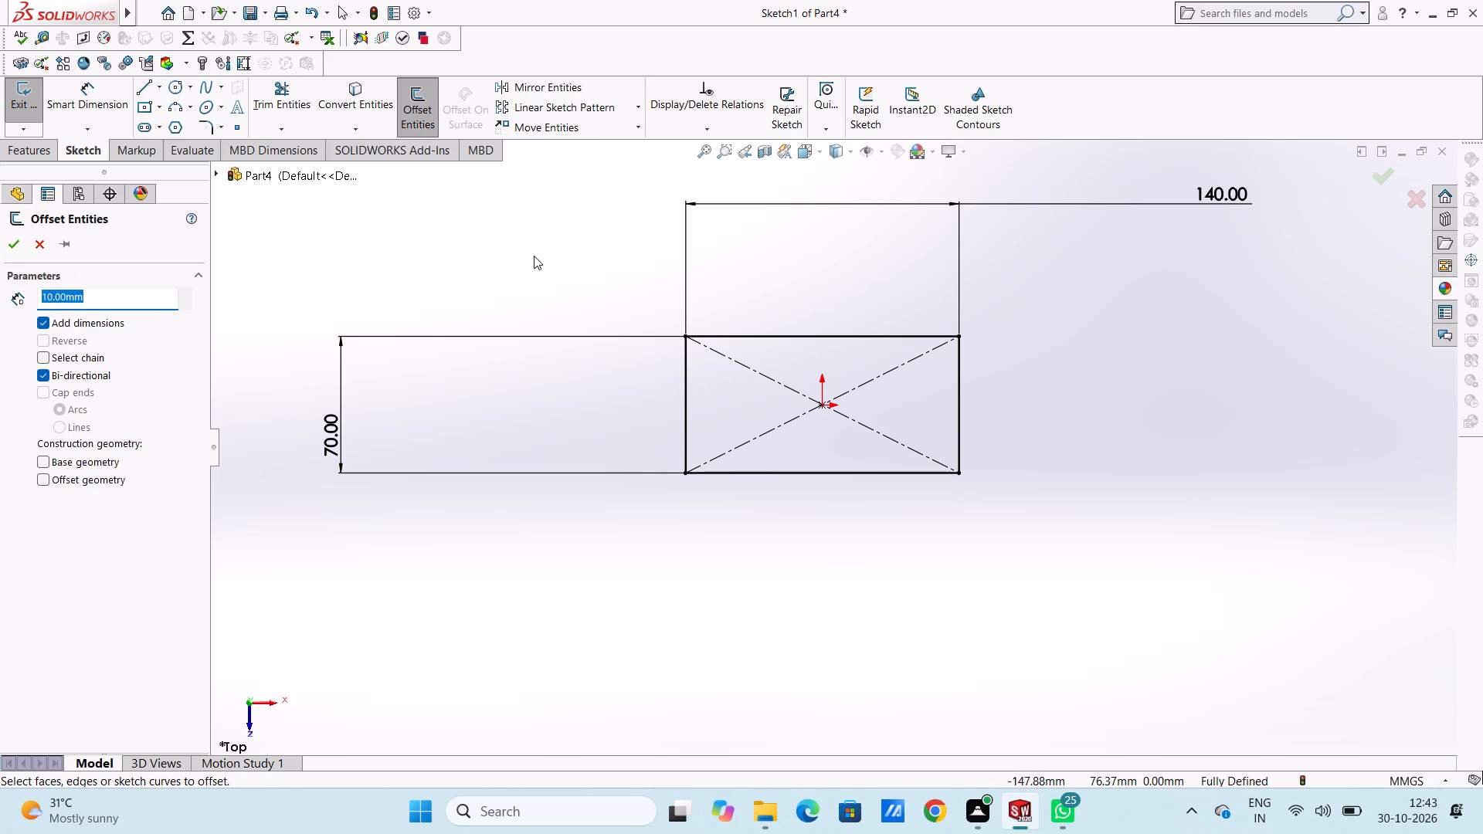
text(40)
key(Return)
click(684, 385)
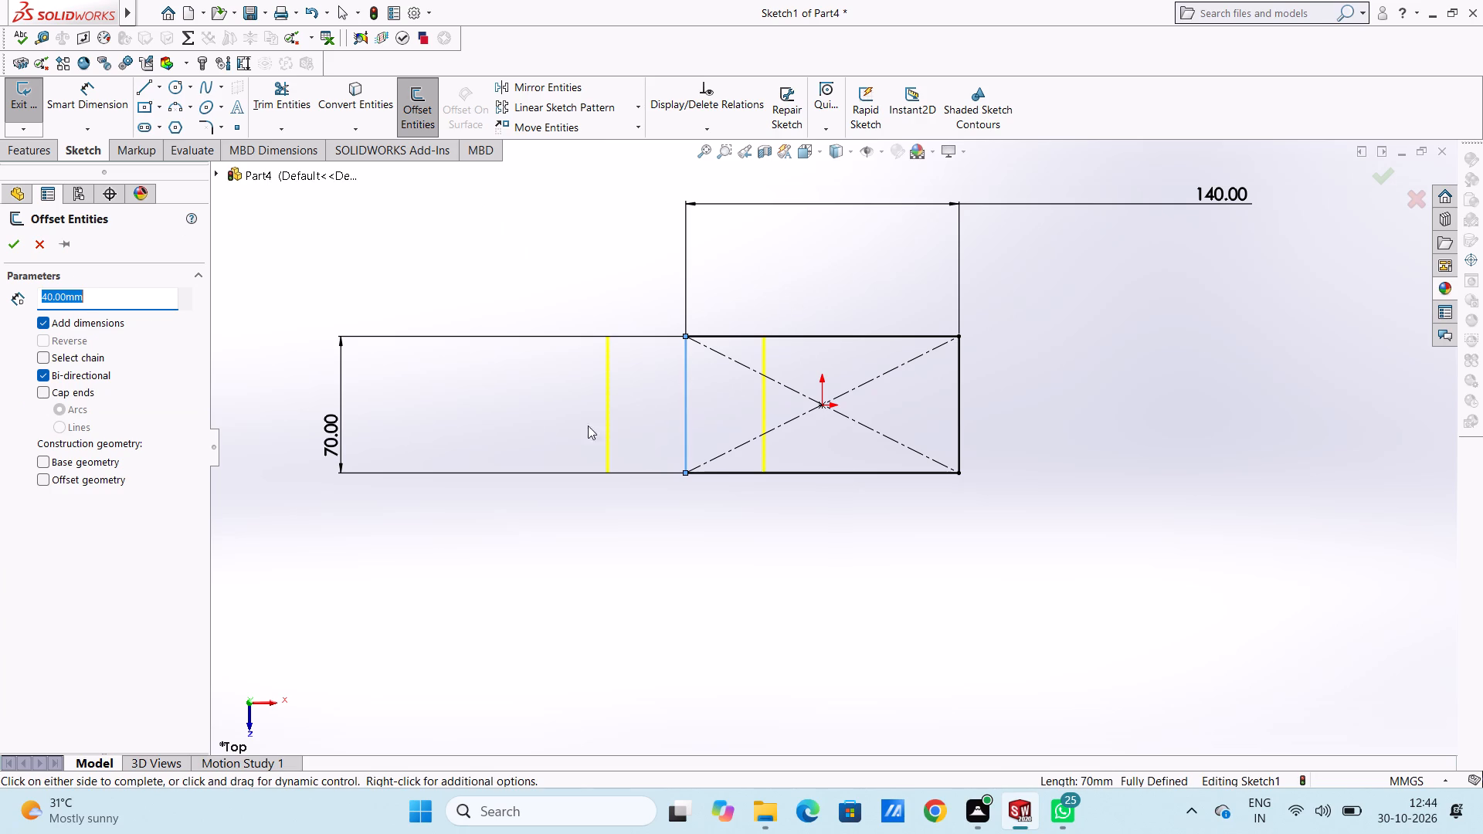
click(44, 371)
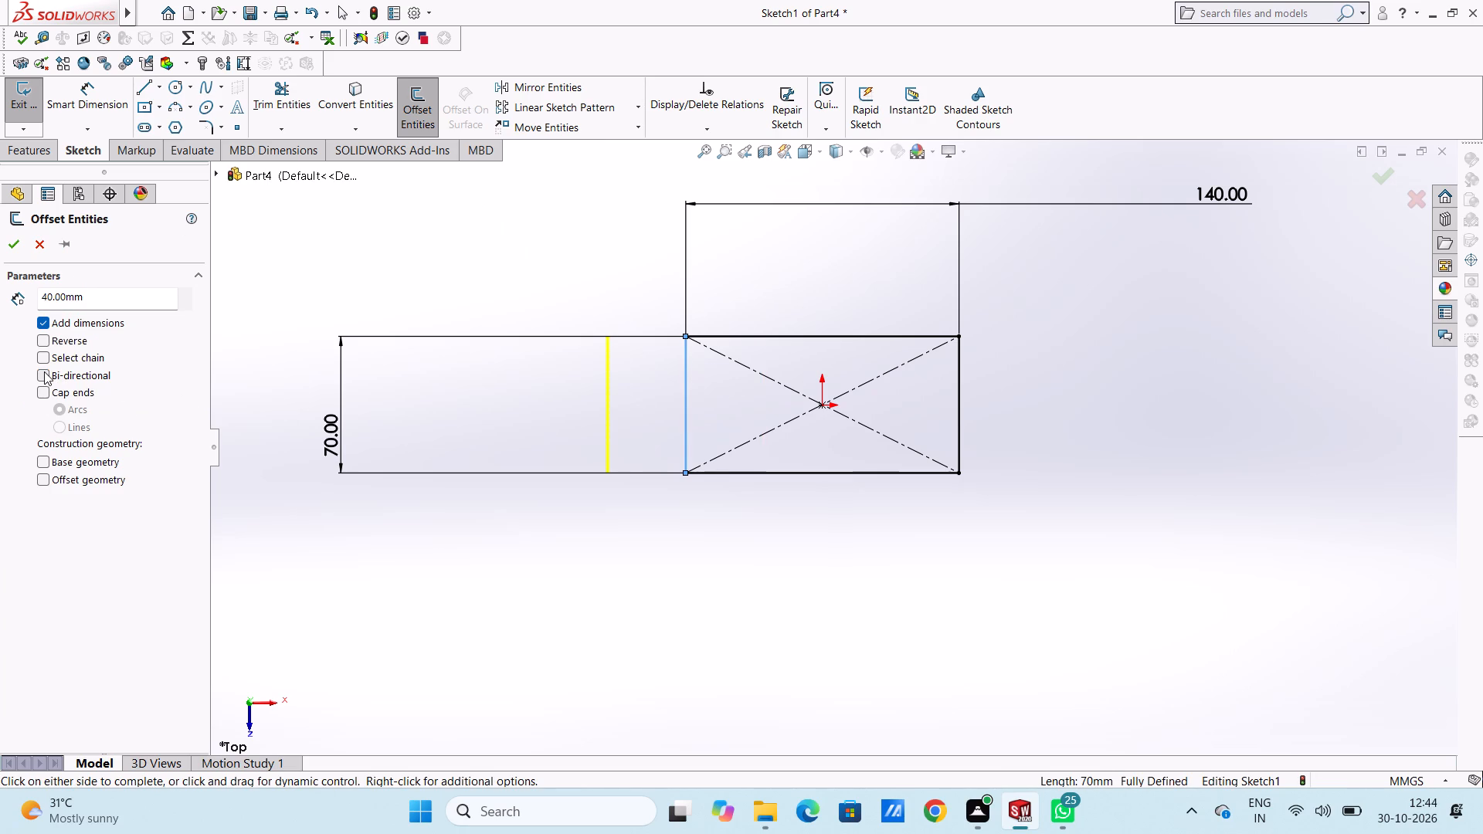
click(41, 342)
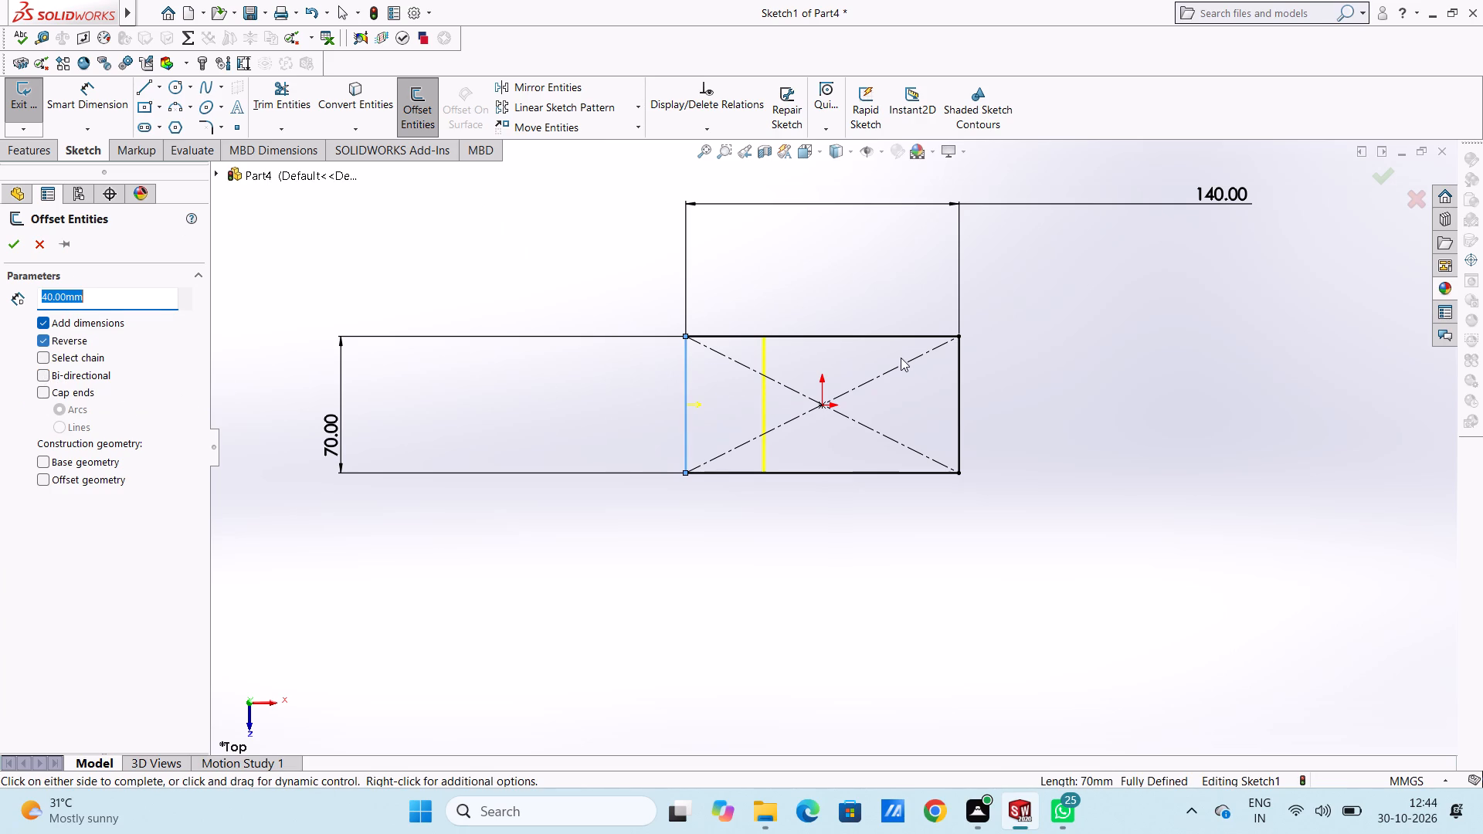
click(955, 394)
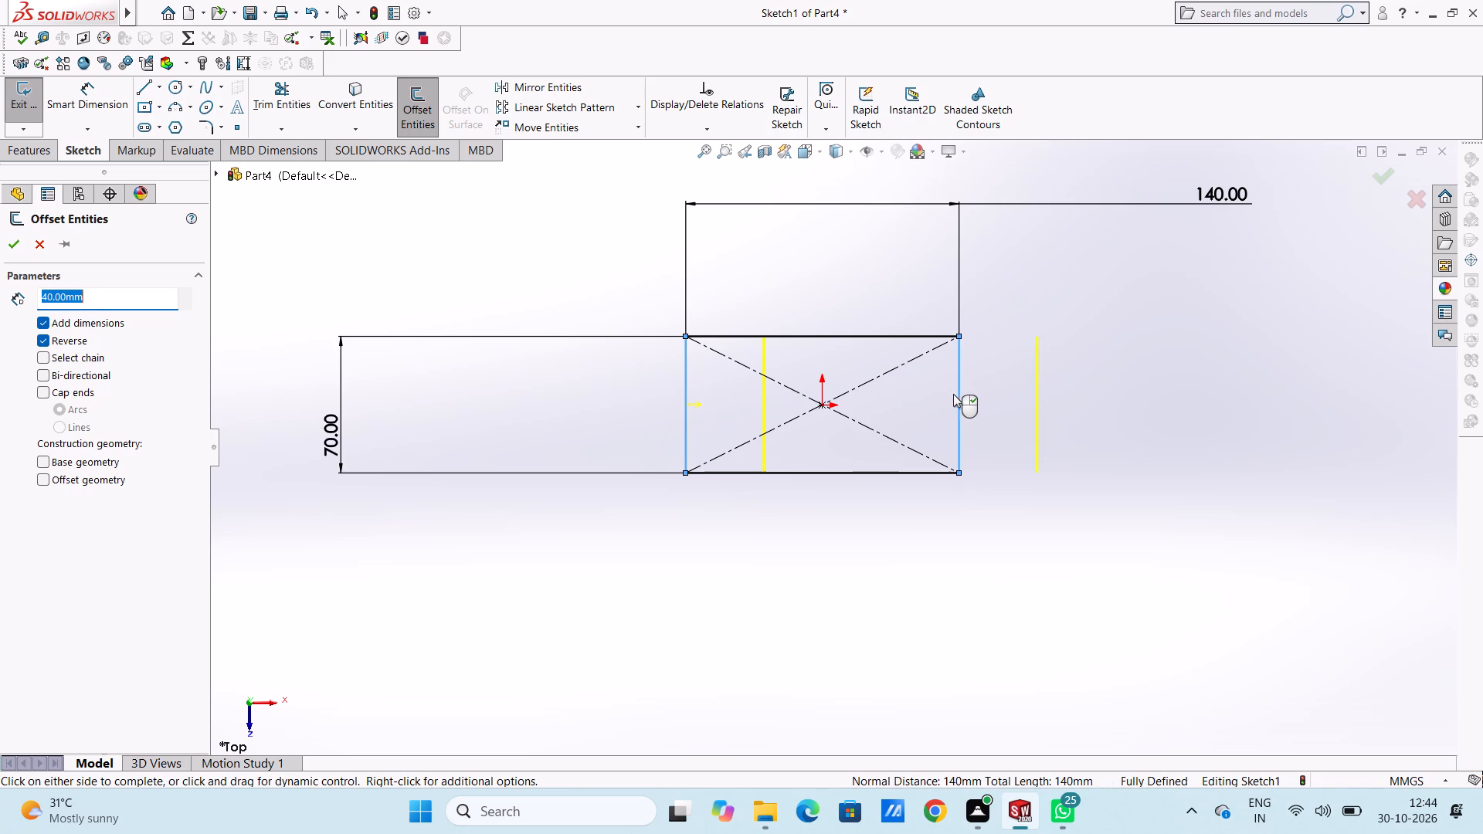
click(960, 385)
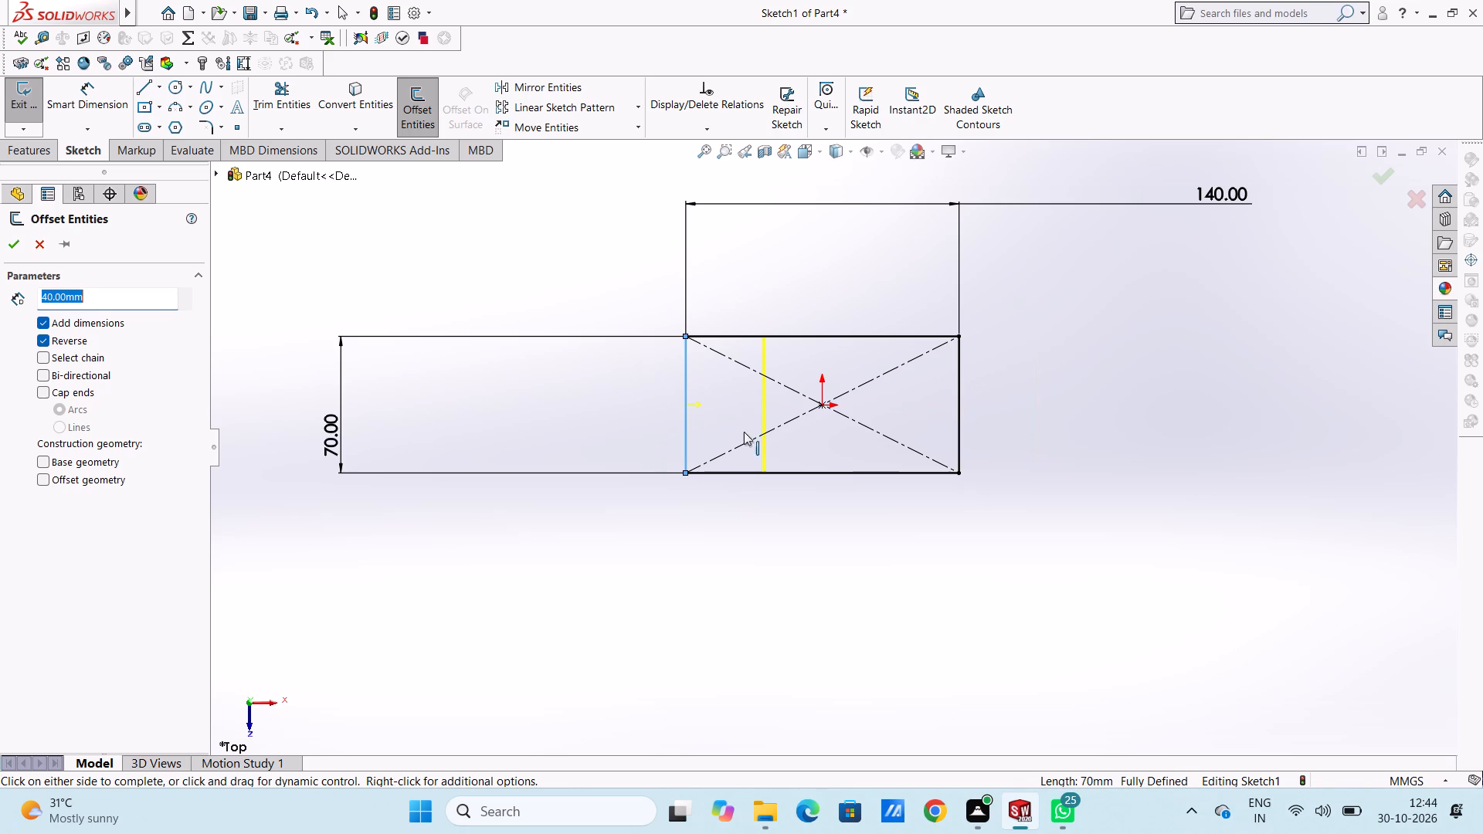
click(9, 245)
click(264, 266)
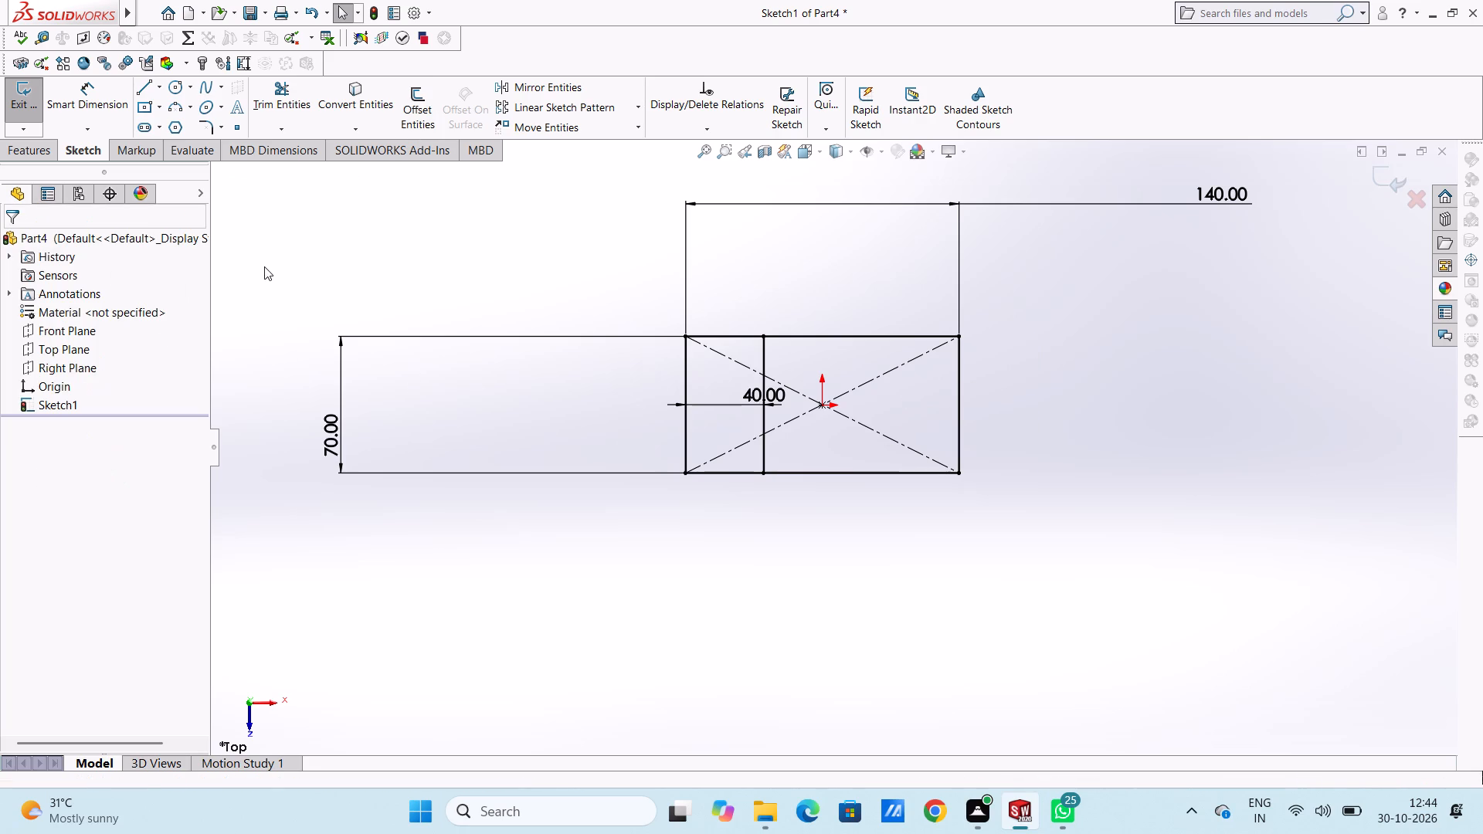
Offset the rectangle's right vertical side 40 mm inward.
click(403, 103)
click(962, 385)
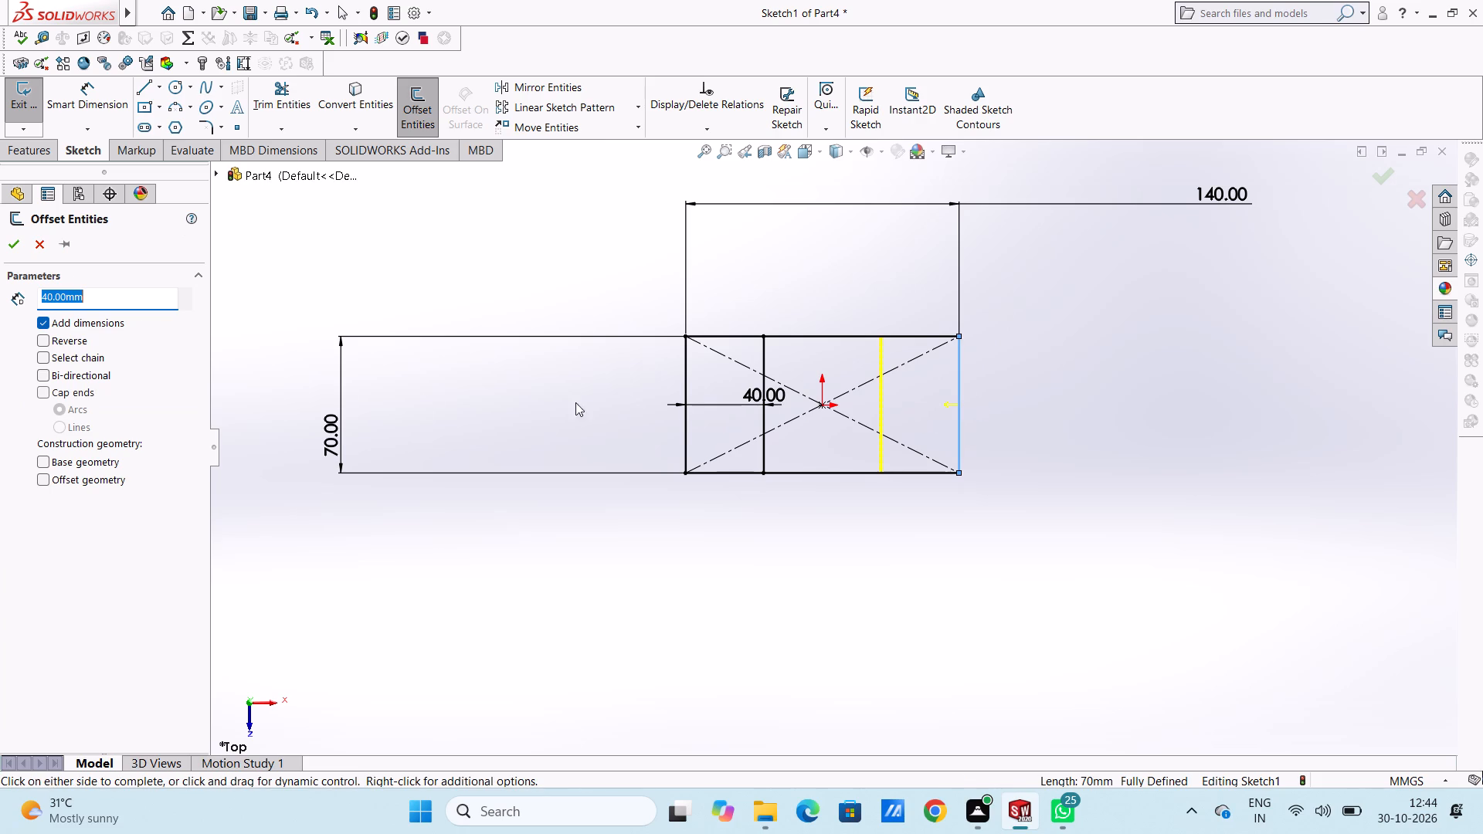
click(11, 244)
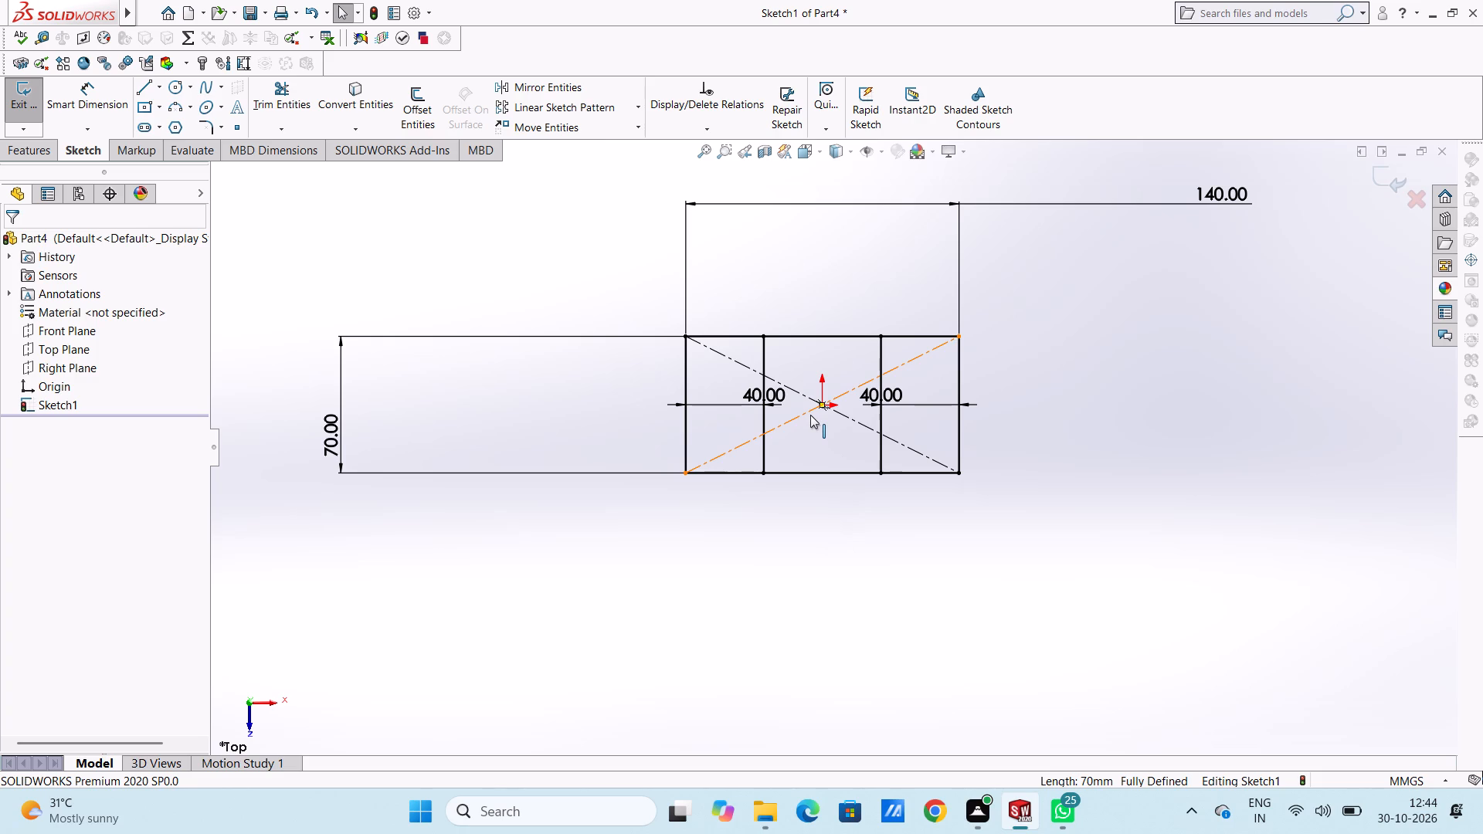
Trim away the middle segments of the rectangle's upper and lower sides between the two offset lines.
scroll(782, 373, down, 1)
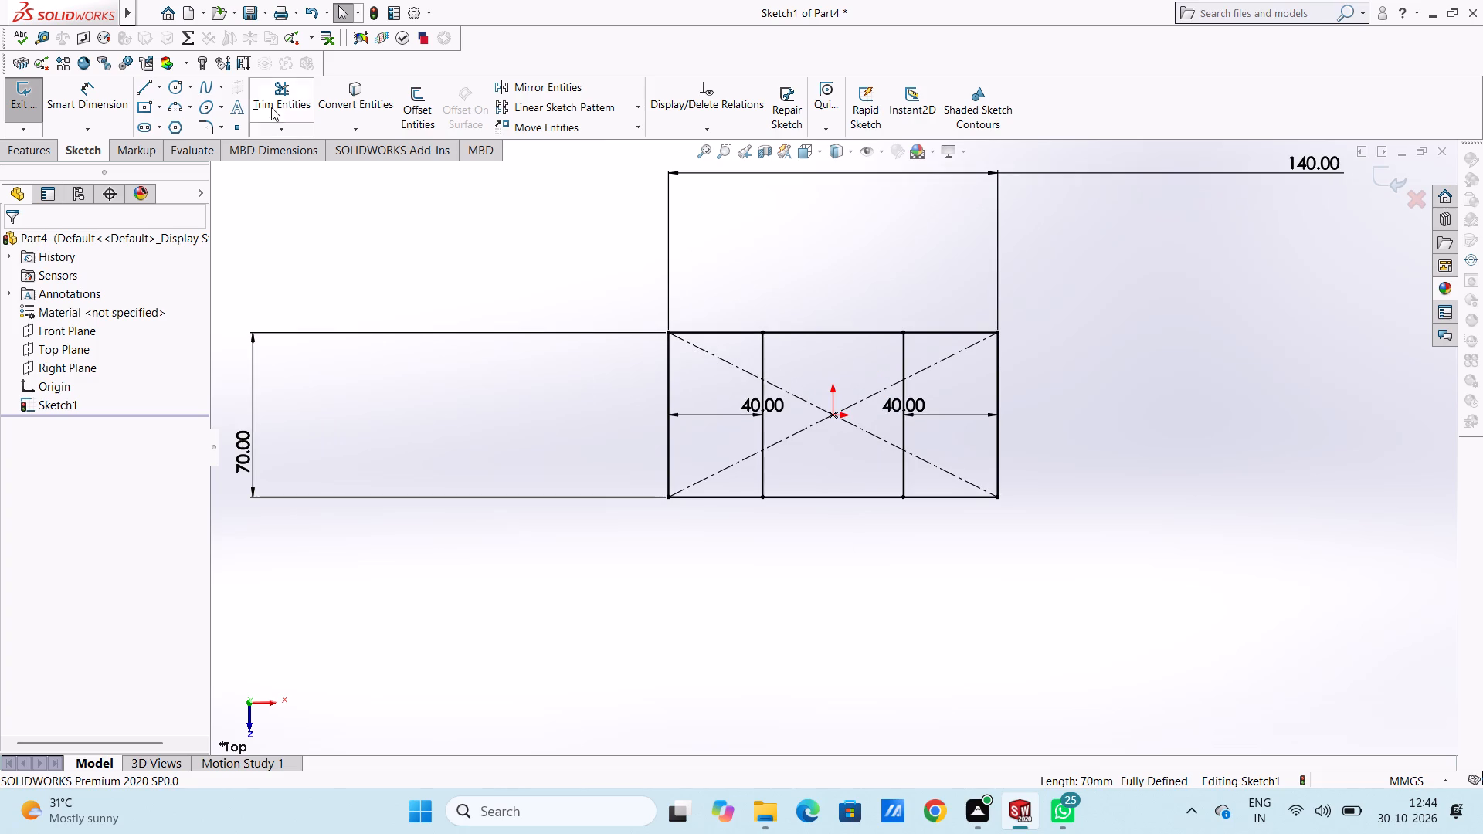
click(282, 100)
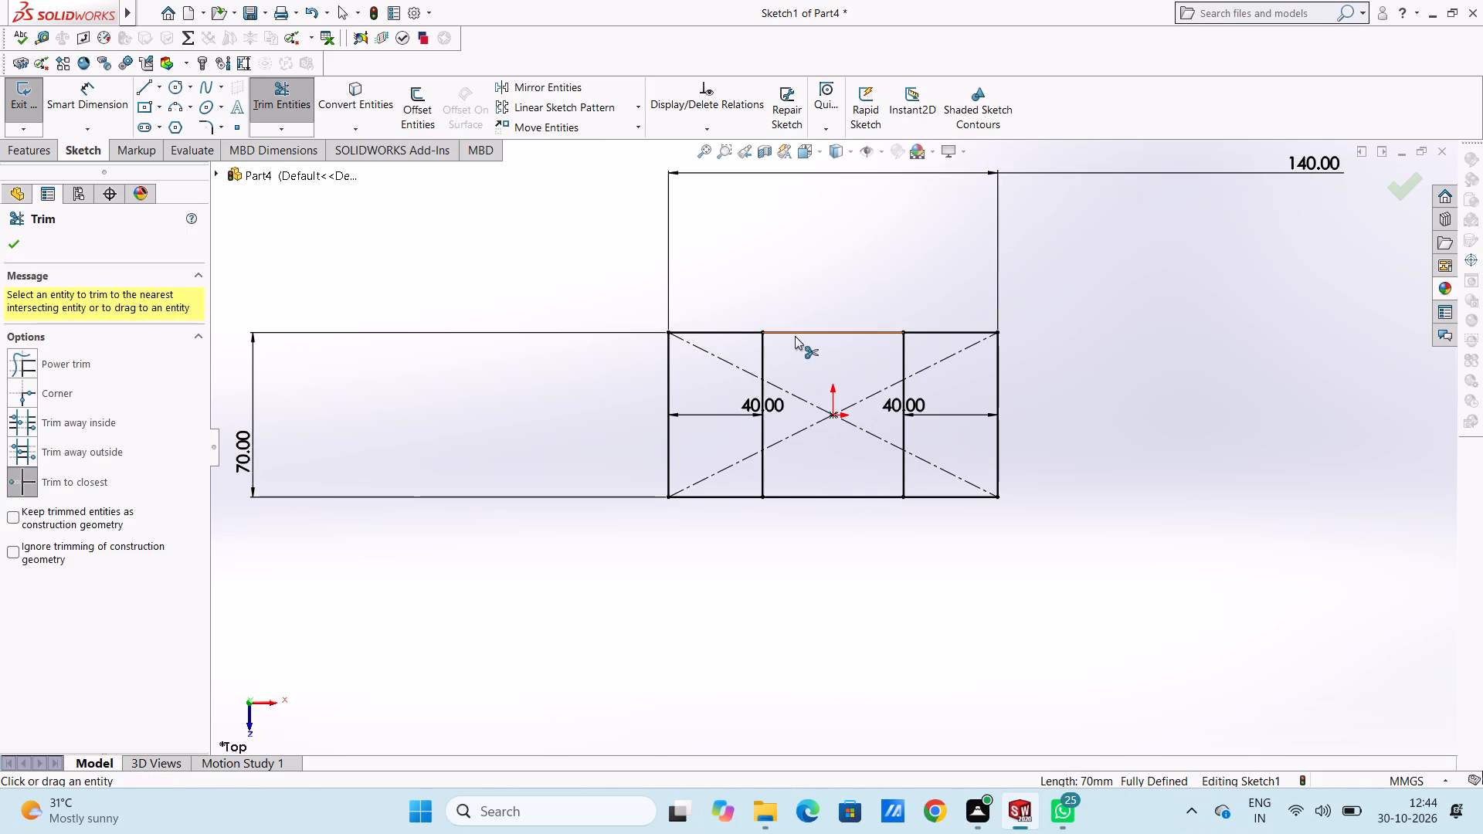
click(797, 337)
click(798, 331)
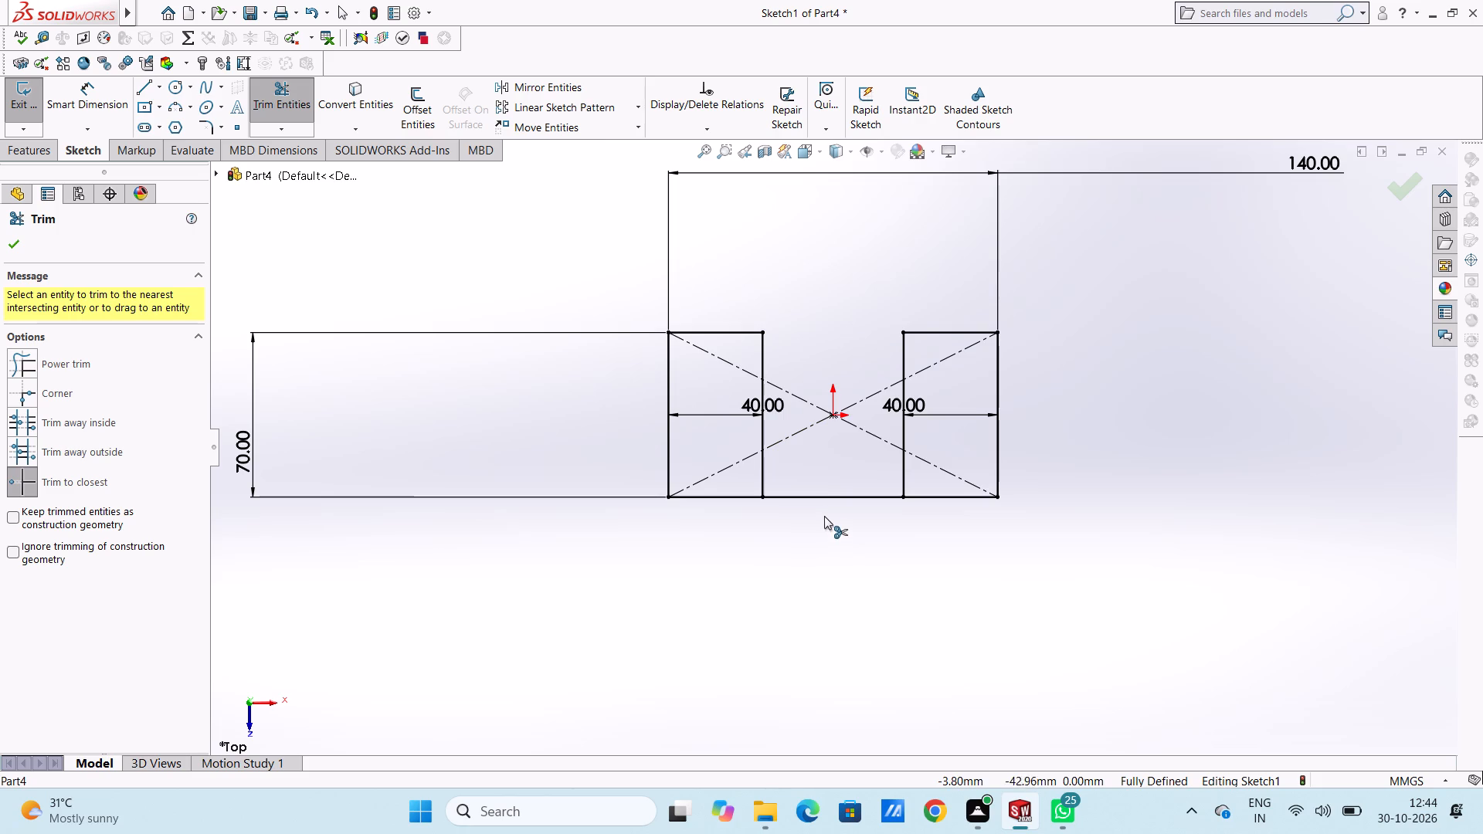
click(825, 500)
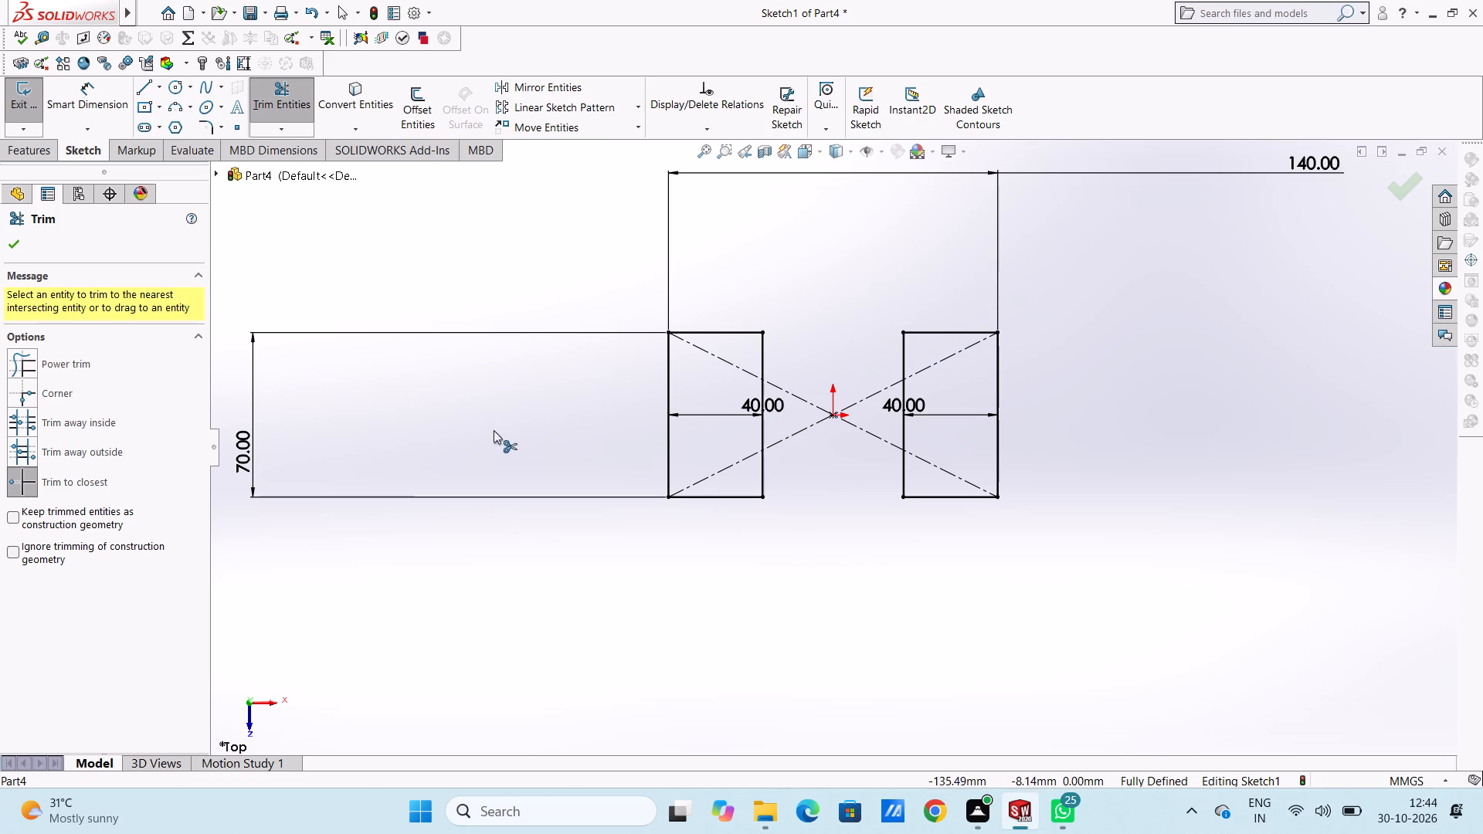
click(16, 244)
click(395, 264)
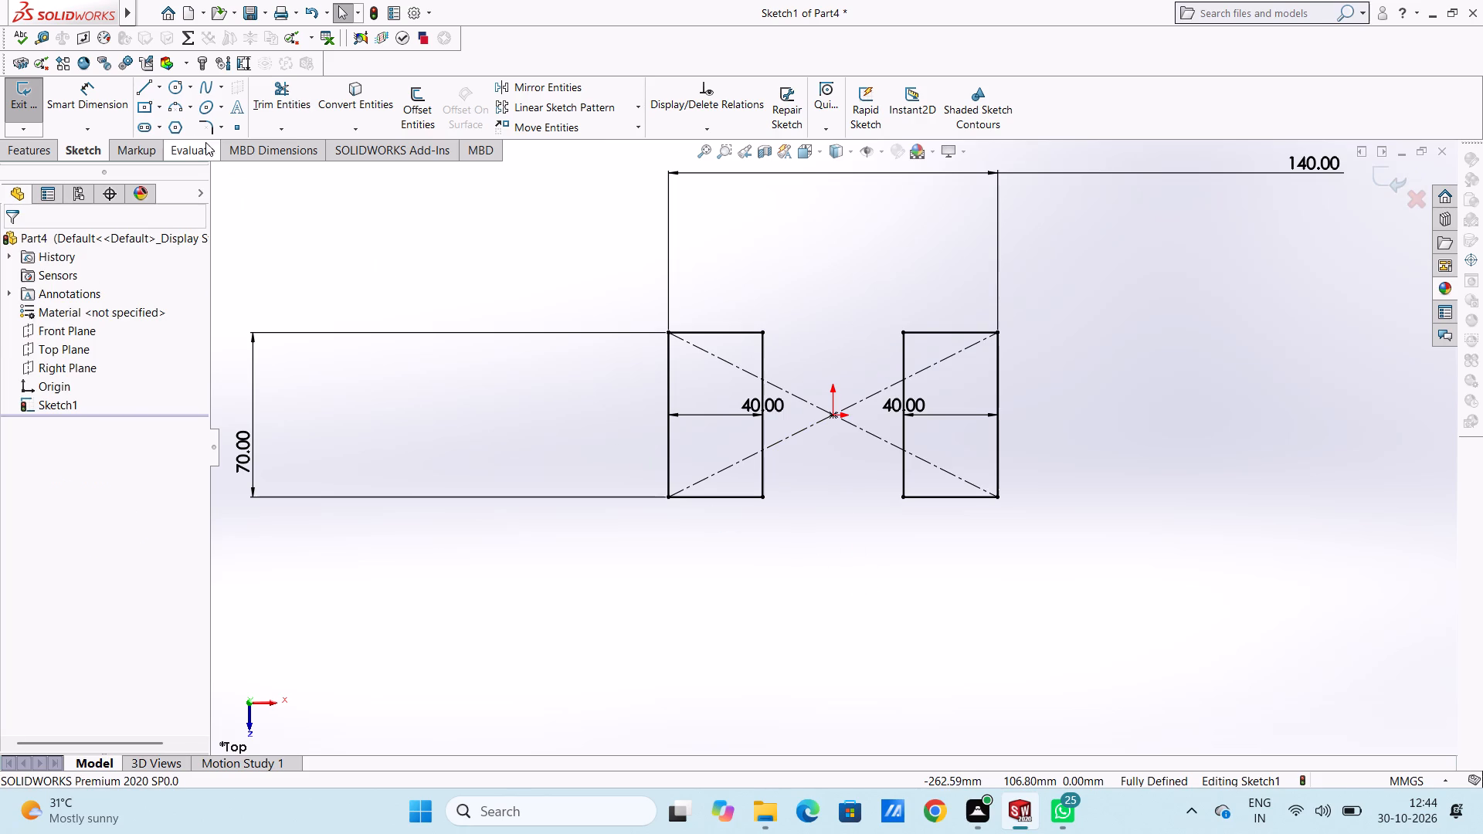
Apply a 5 mm sketch fillet to the four outer corners of the two narrow rectangles.
click(205, 130)
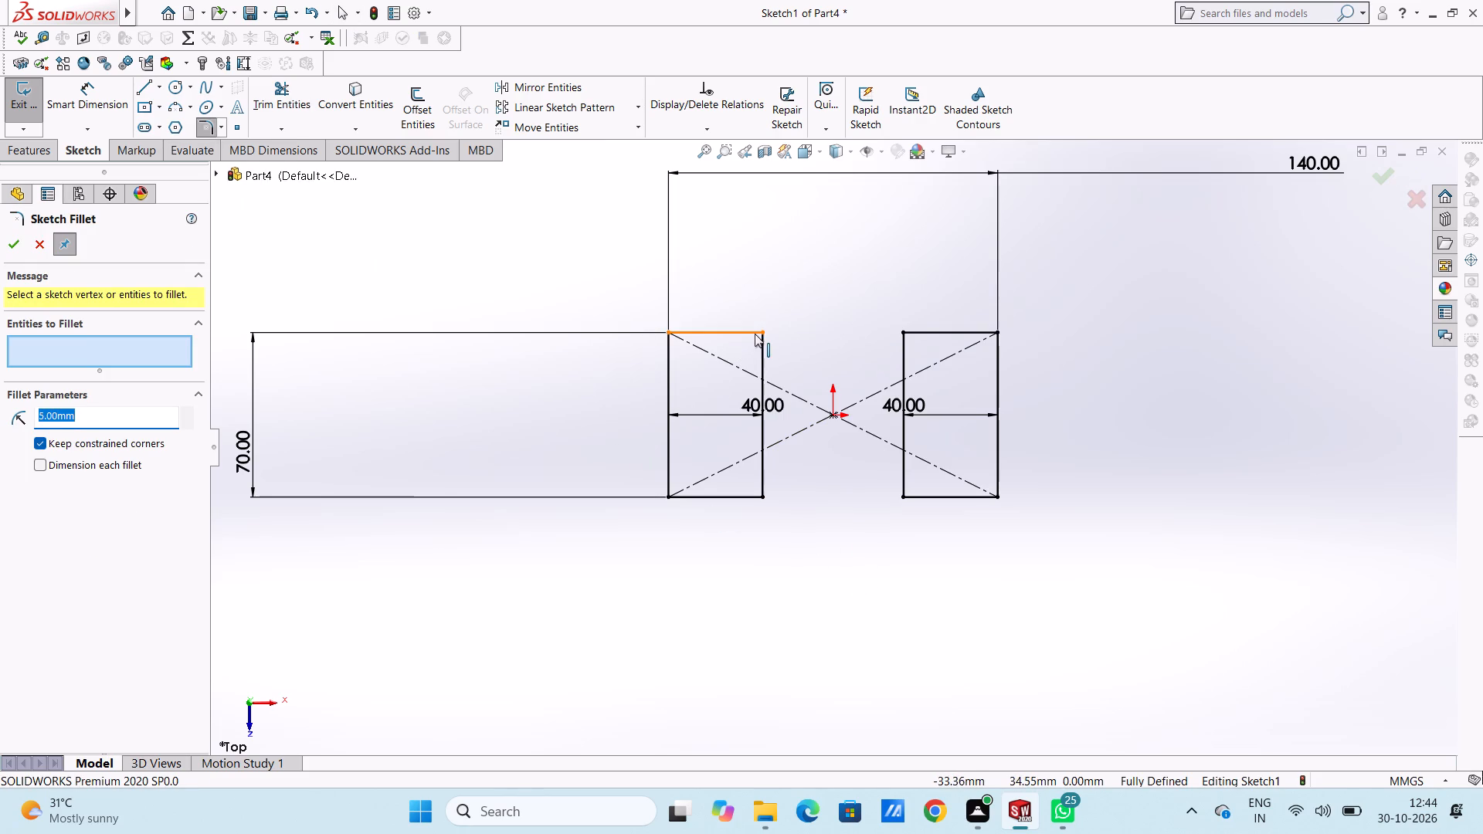
click(667, 331)
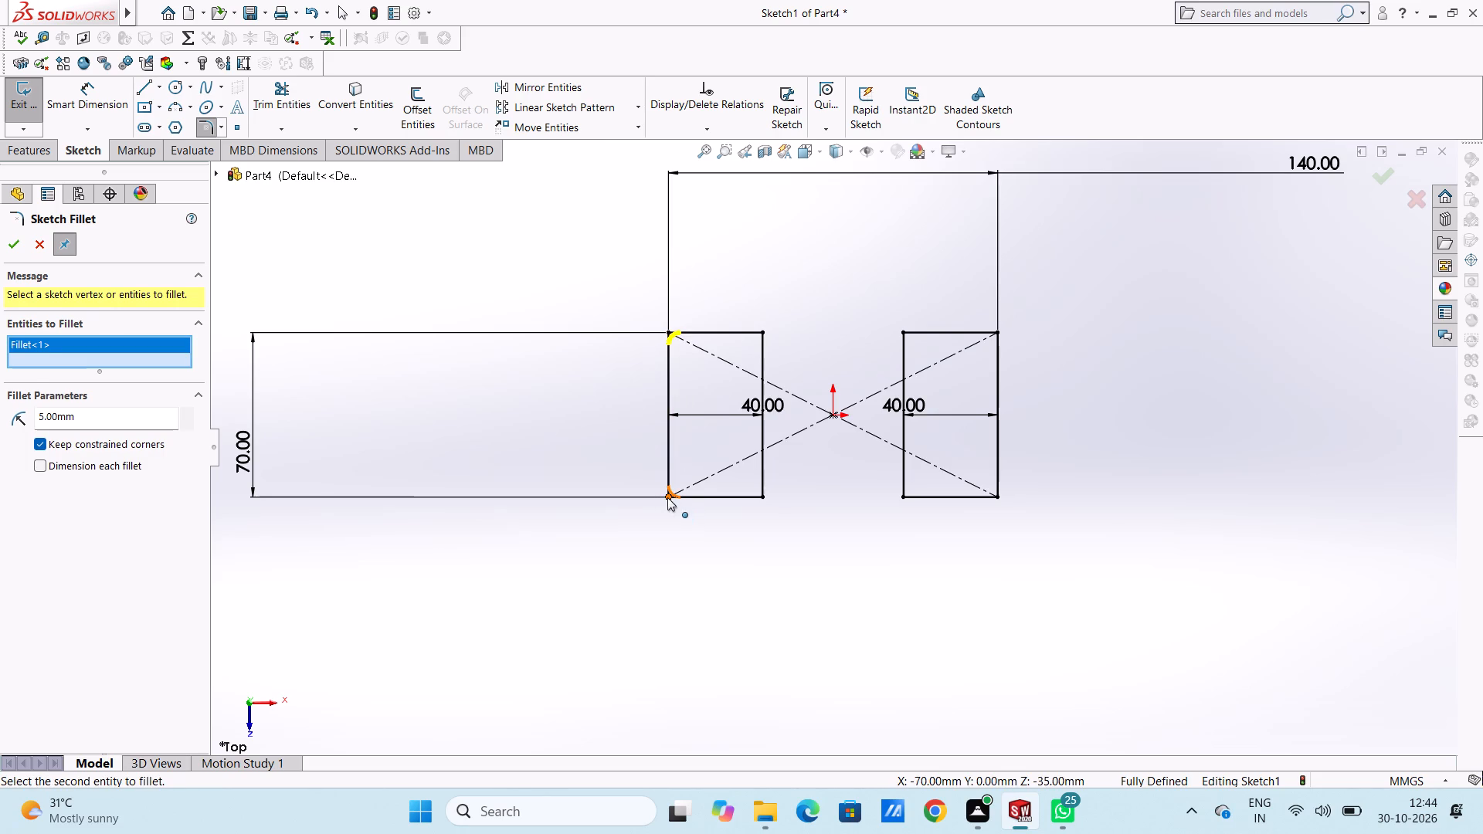
click(667, 497)
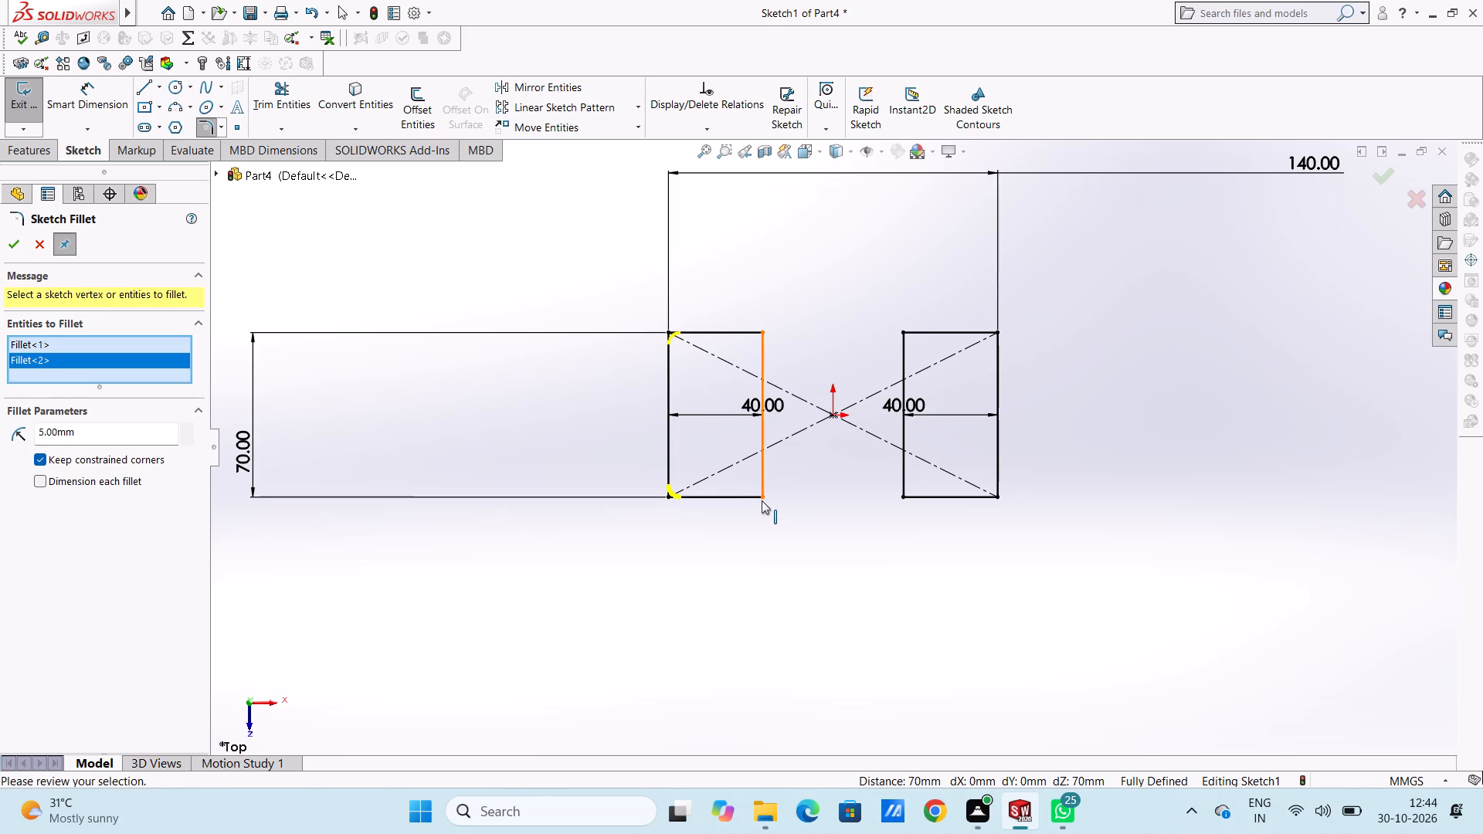
click(999, 334)
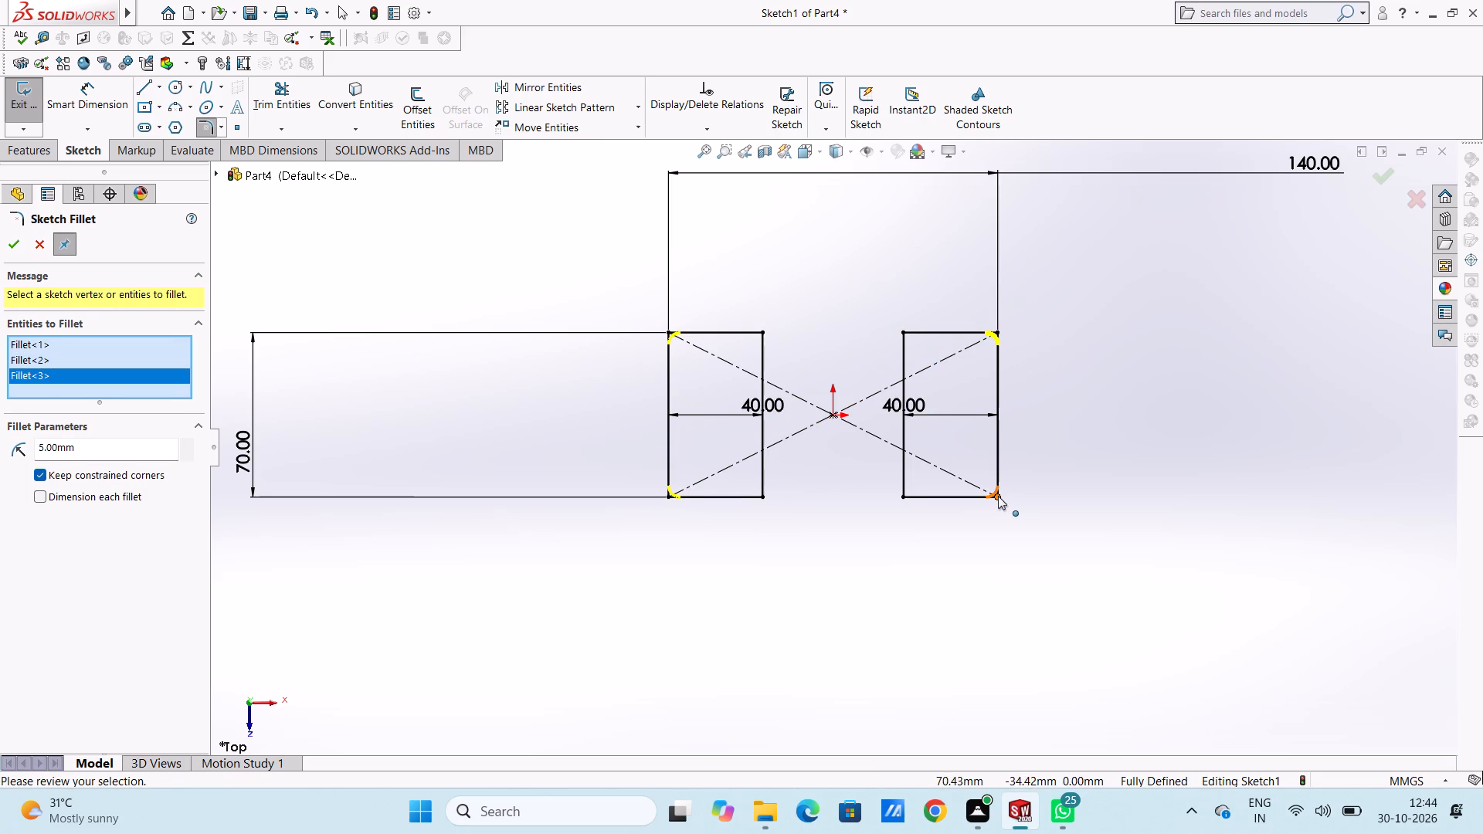
click(998, 496)
click(19, 242)
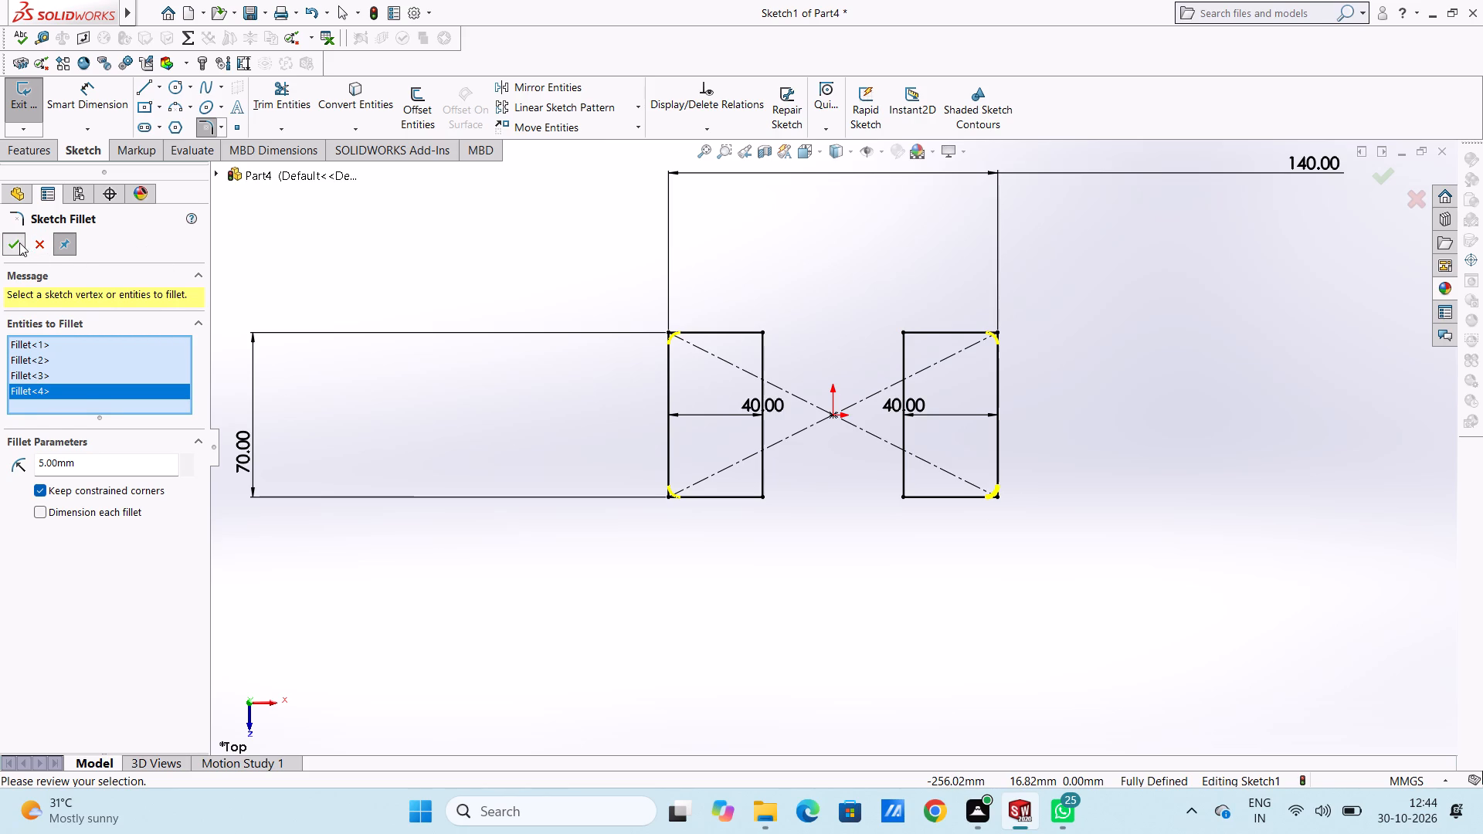
click(19, 242)
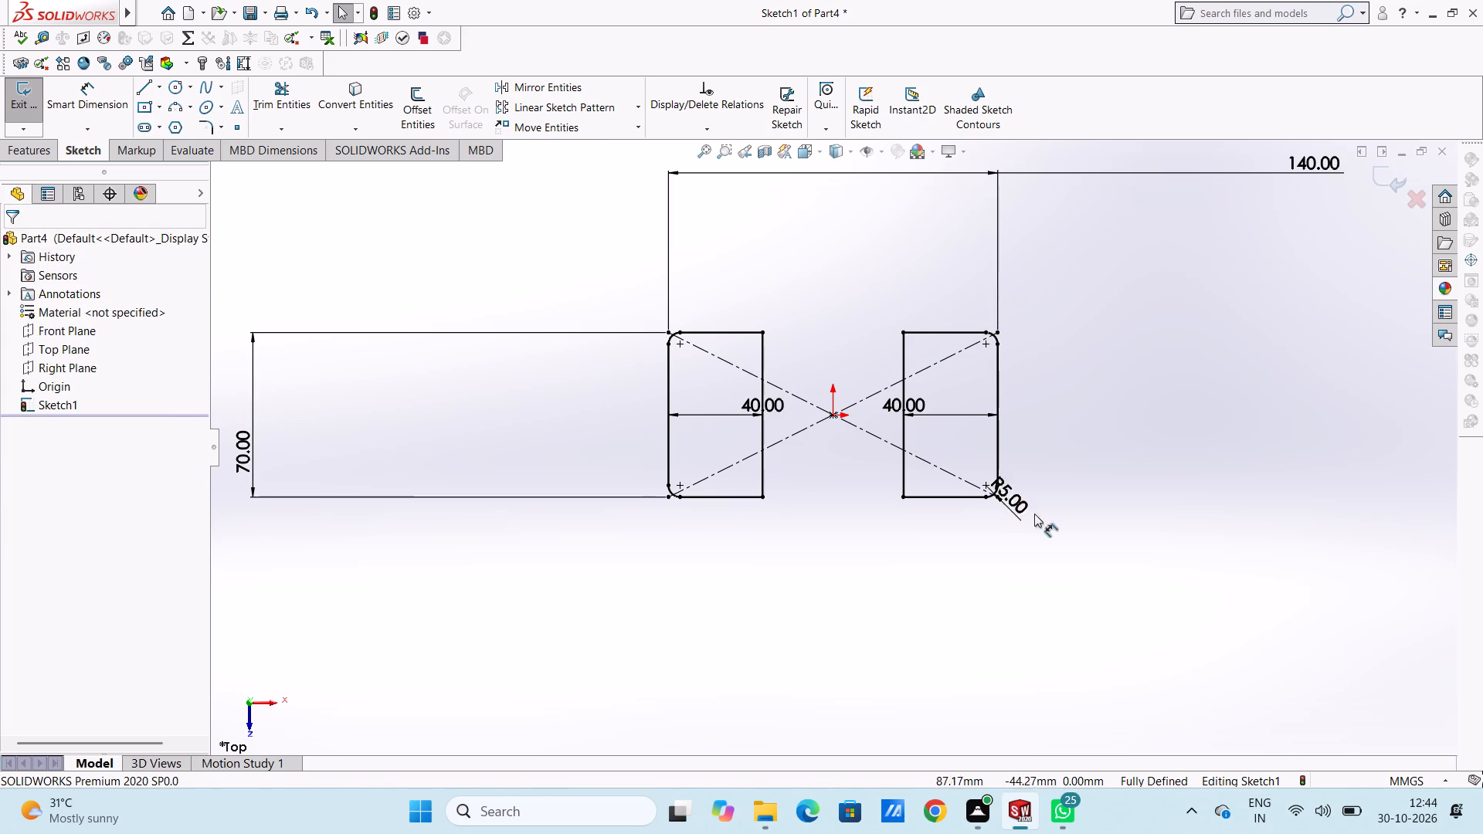
Move the fillet radius dimension well outside the profile, away from the lower-right corner.
drag(1020, 510, 1244, 648)
click(1201, 510)
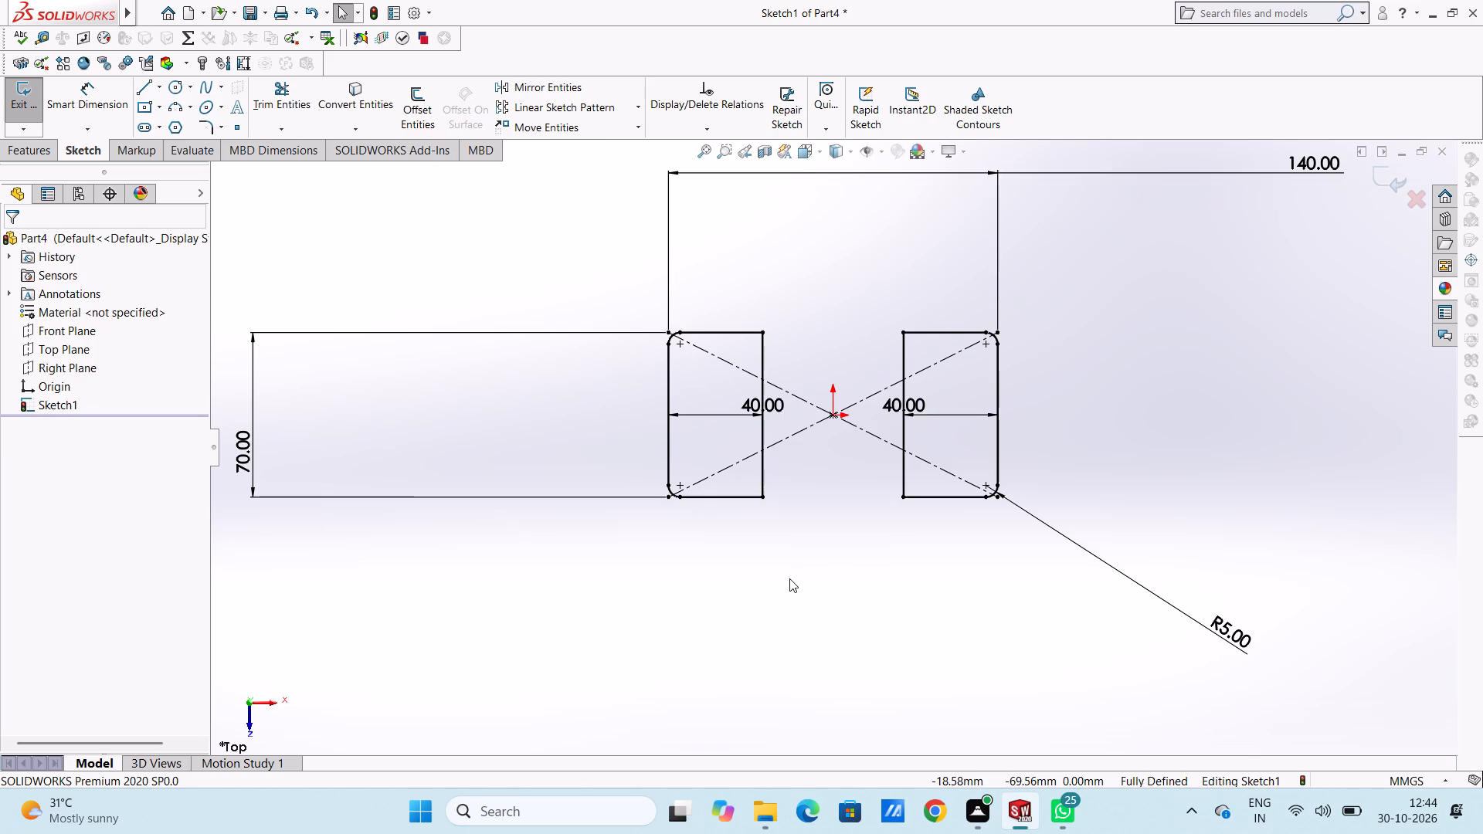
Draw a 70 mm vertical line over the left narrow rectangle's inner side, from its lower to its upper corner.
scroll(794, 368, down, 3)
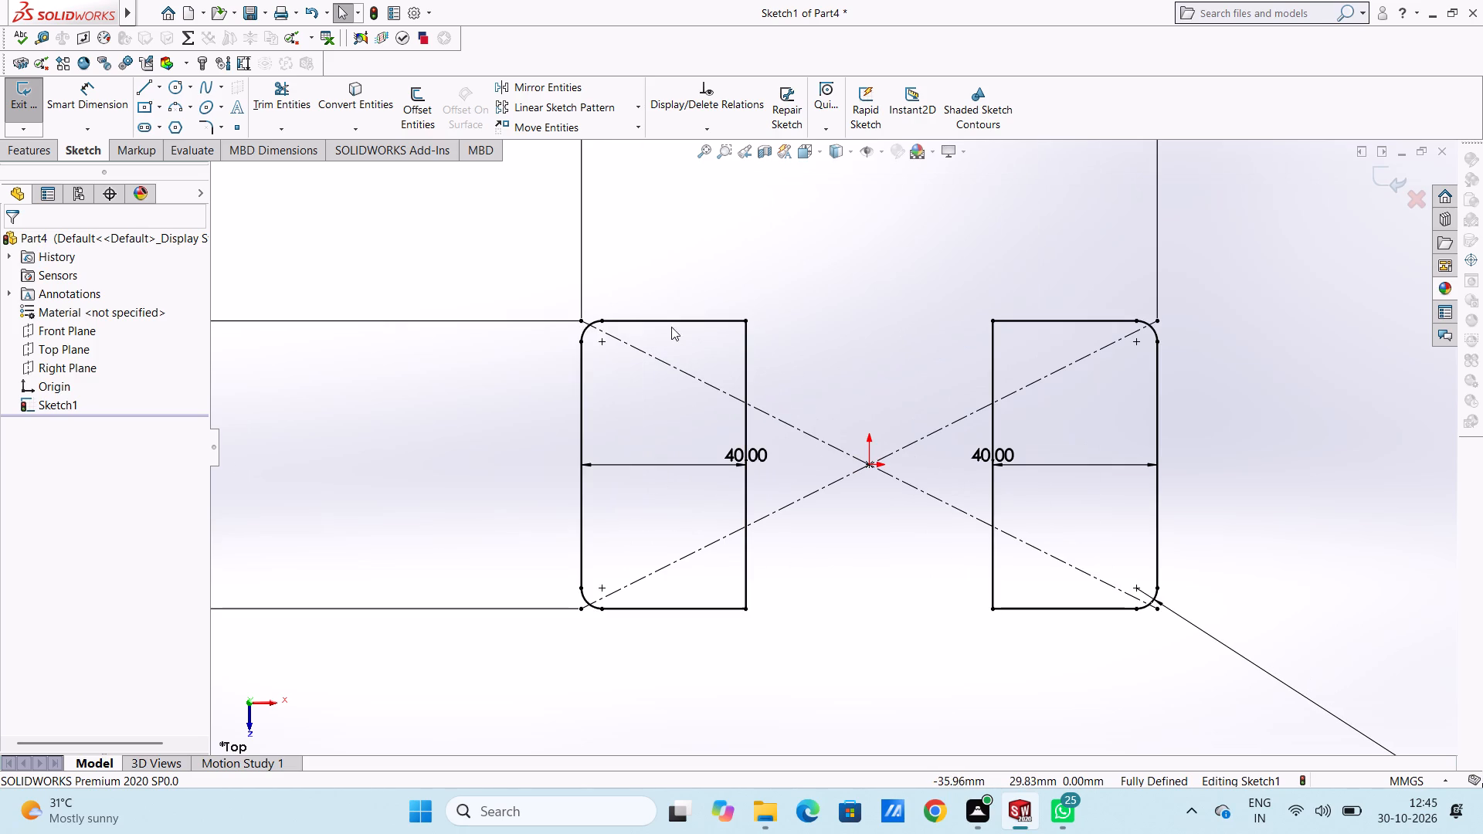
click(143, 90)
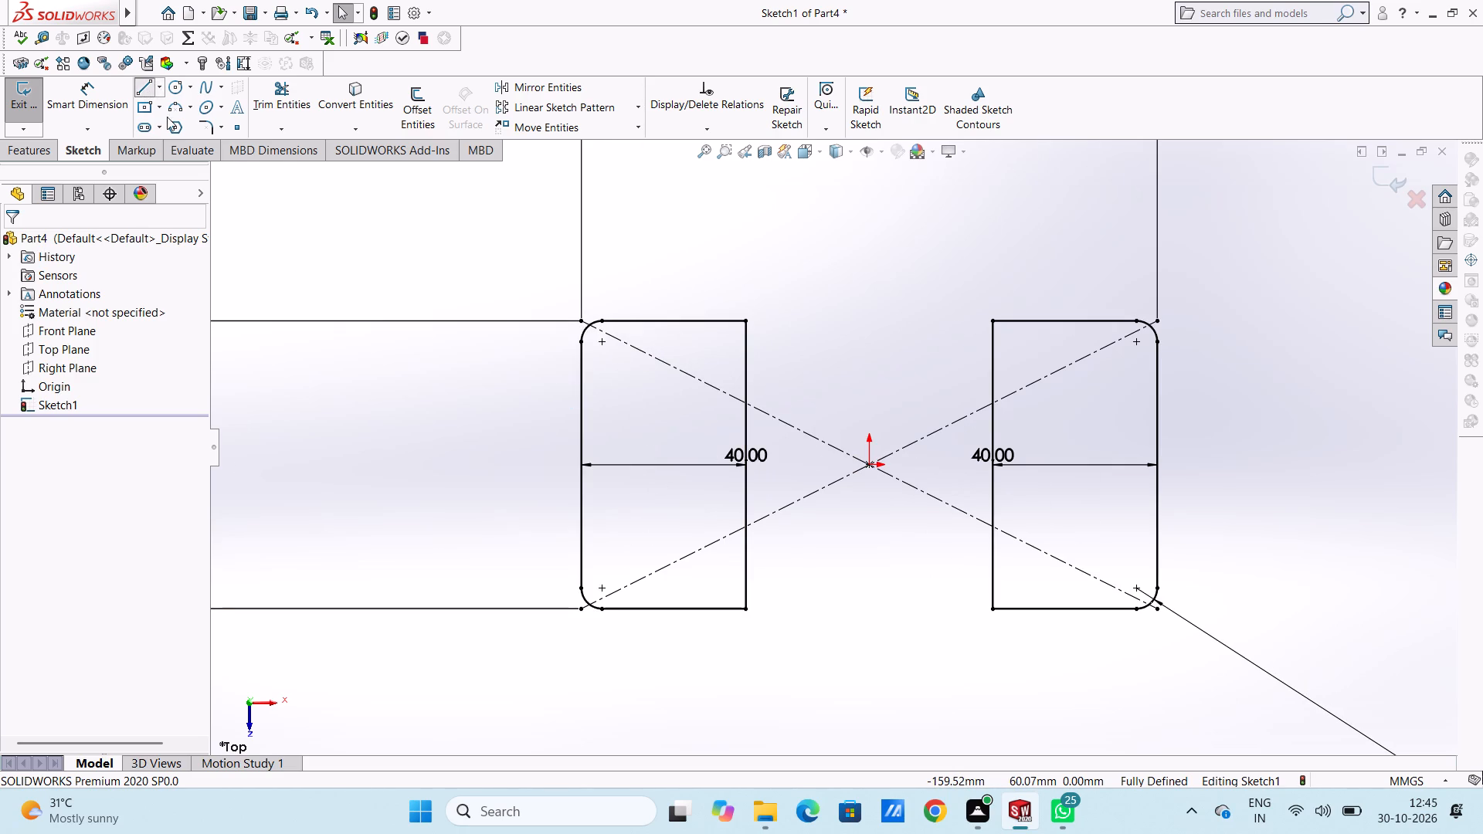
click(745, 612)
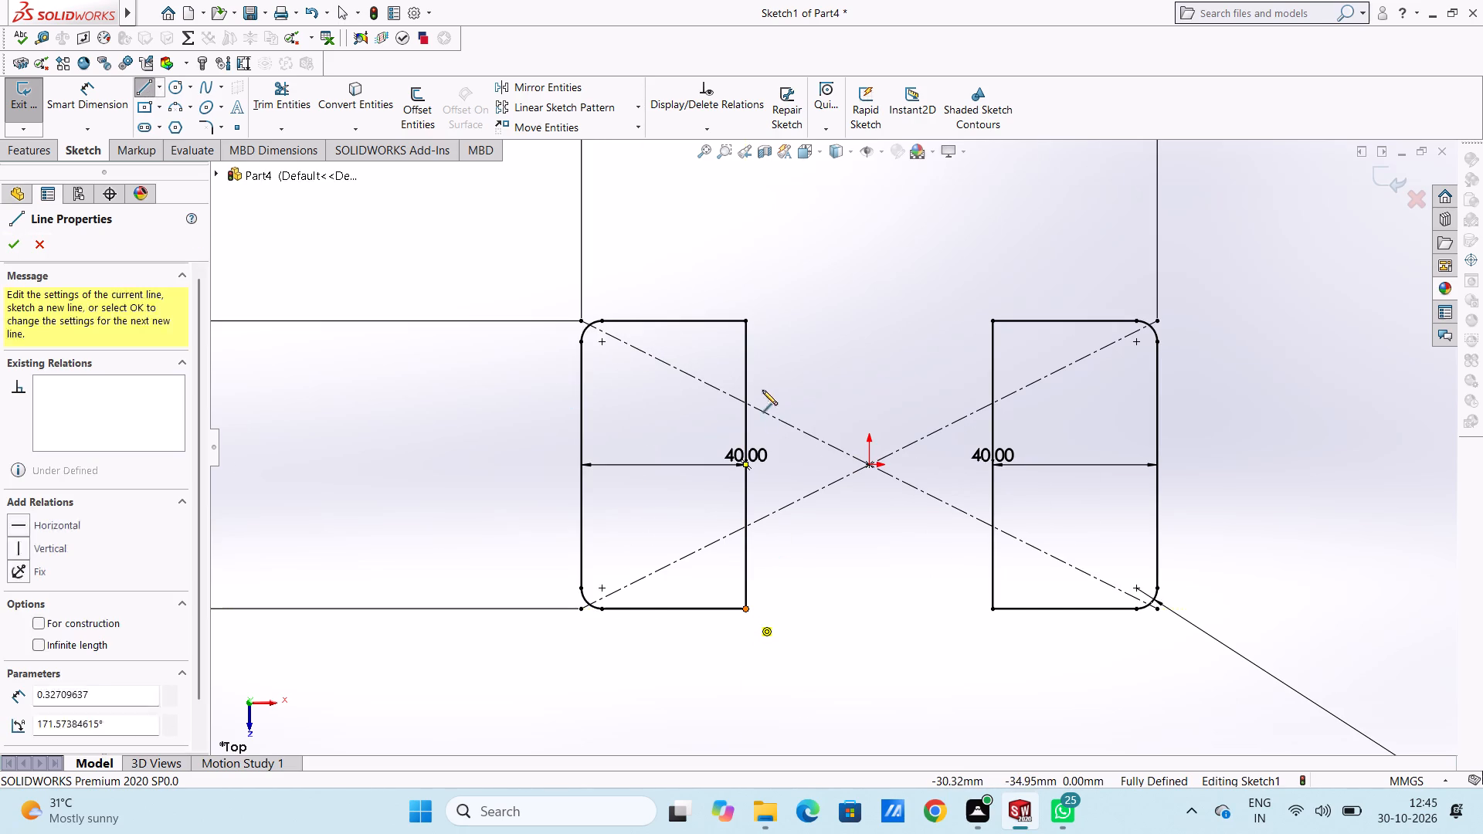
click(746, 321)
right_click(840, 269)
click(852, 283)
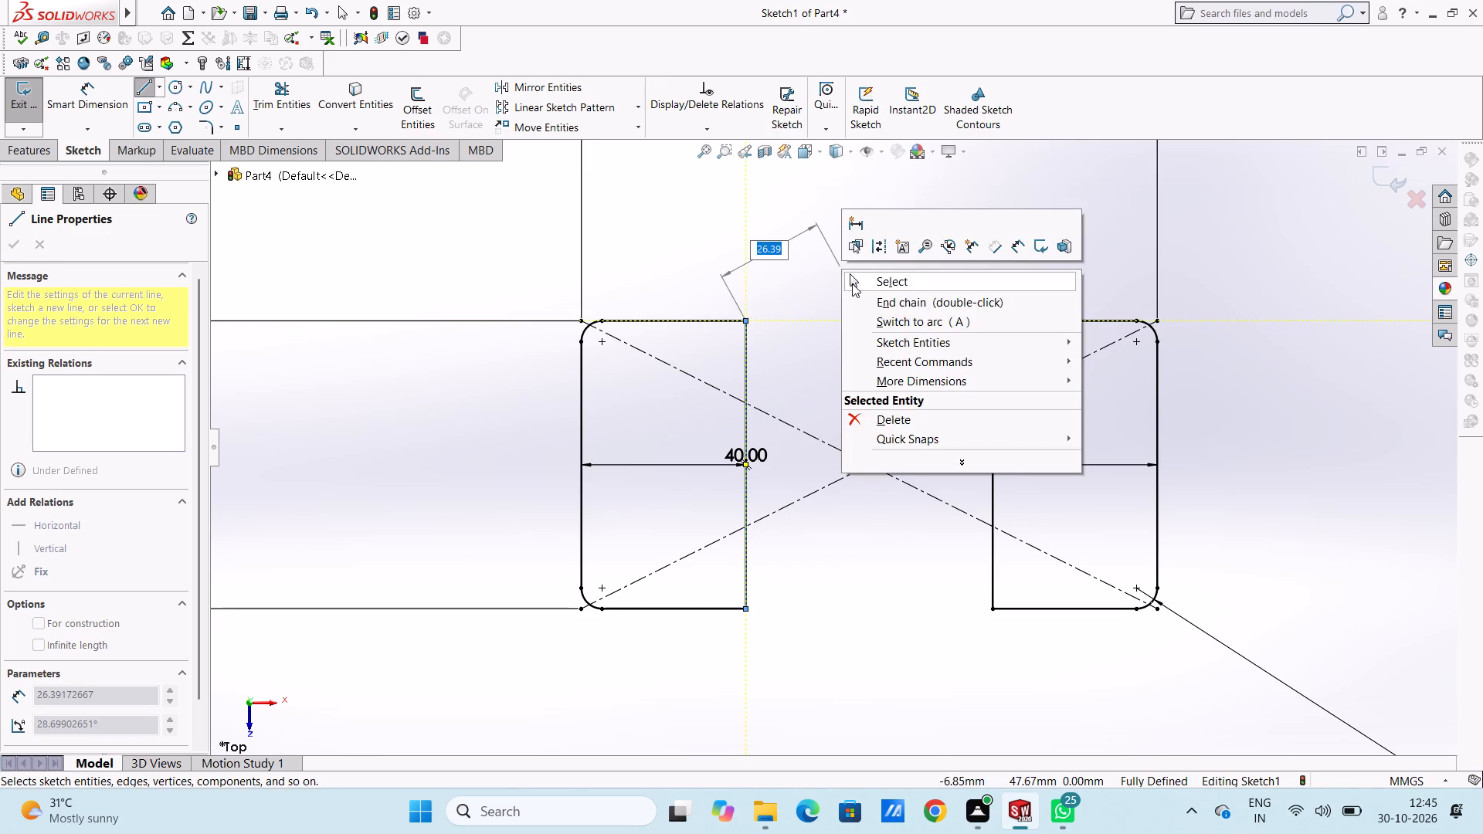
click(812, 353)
Apply a 5 mm sketch fillet to the four inner corners of the two narrow rectangles.
click(196, 124)
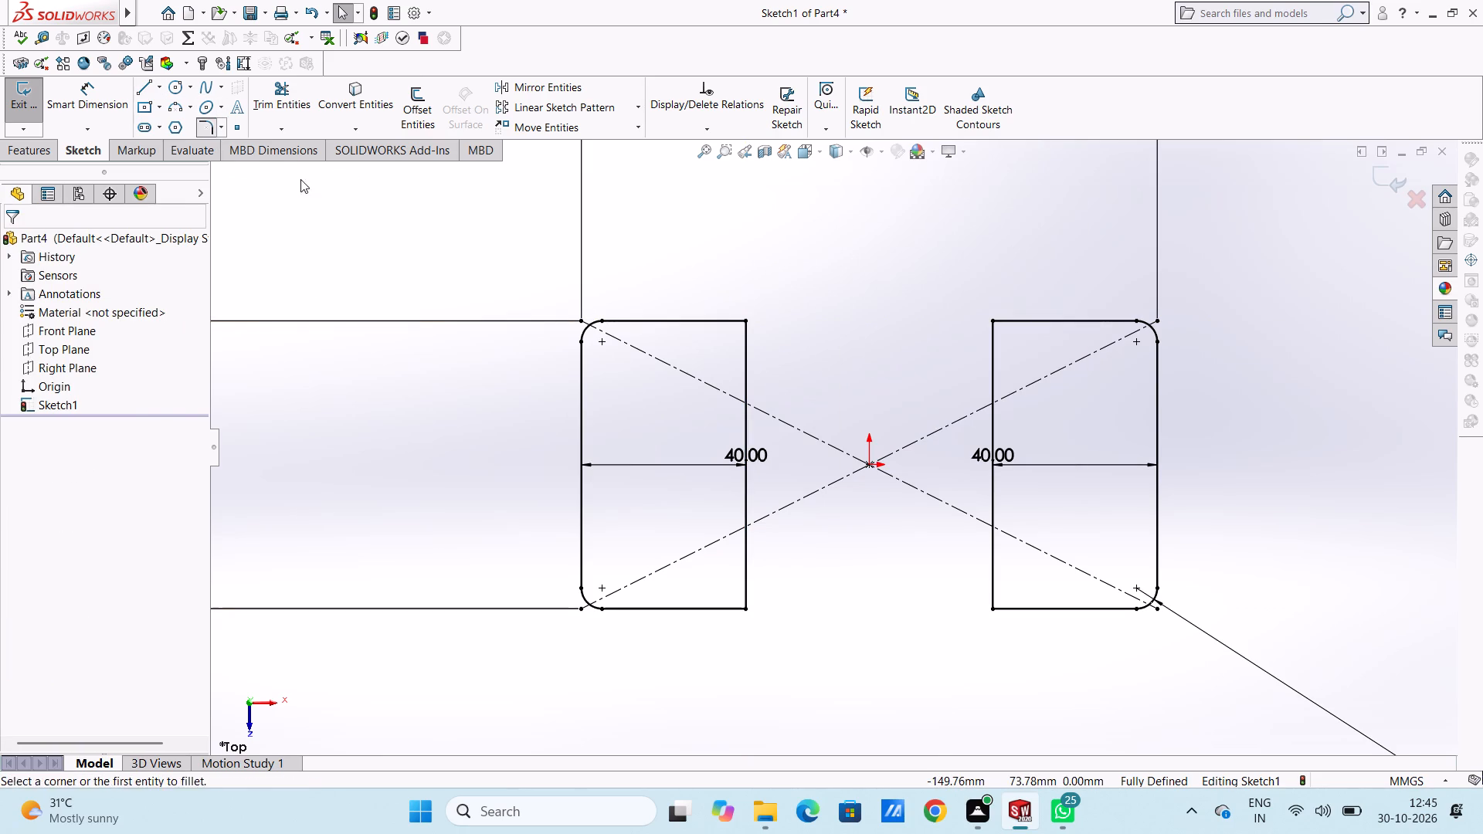
click(746, 326)
click(734, 318)
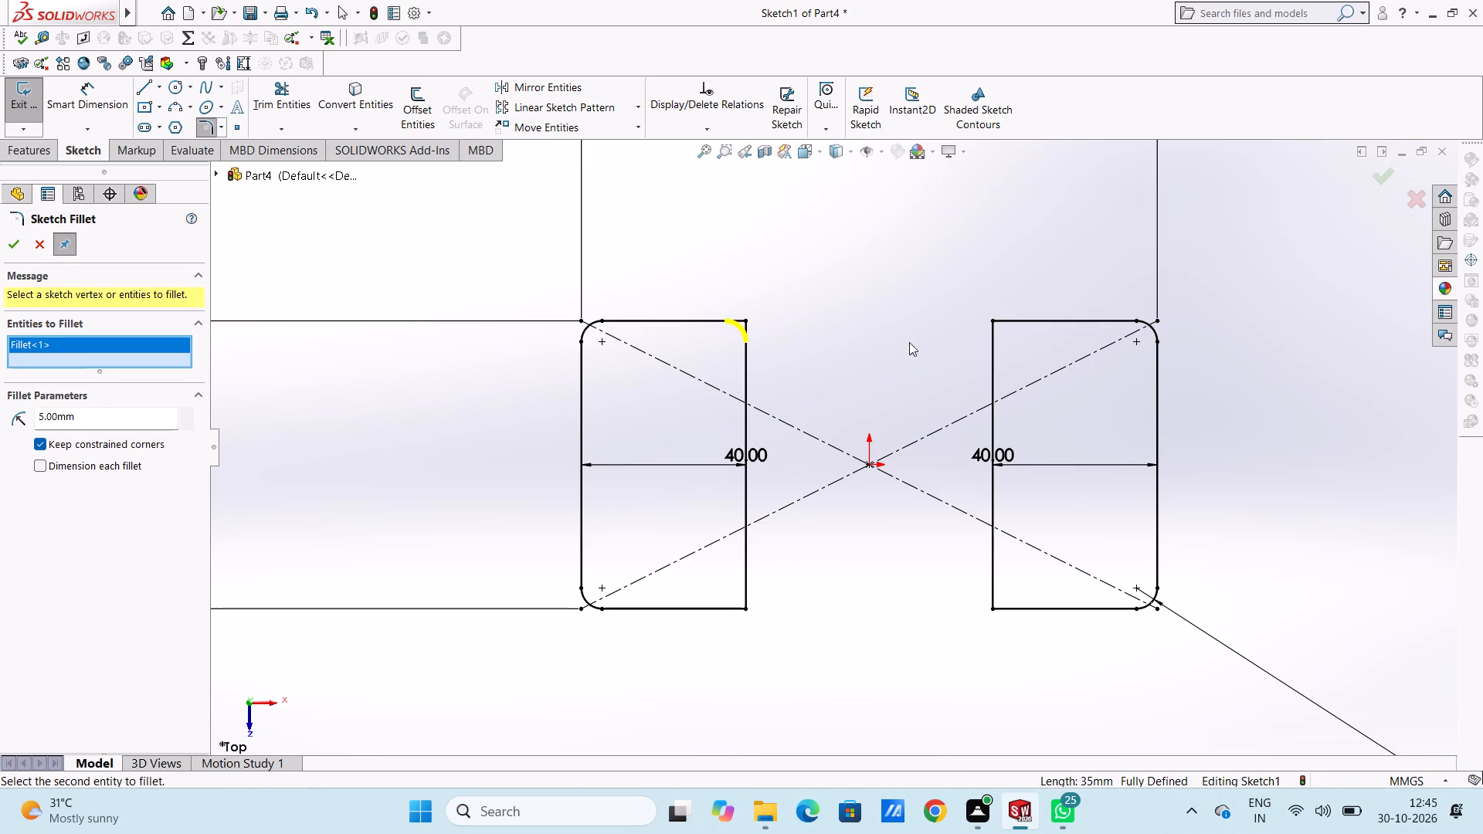
click(735, 606)
click(747, 586)
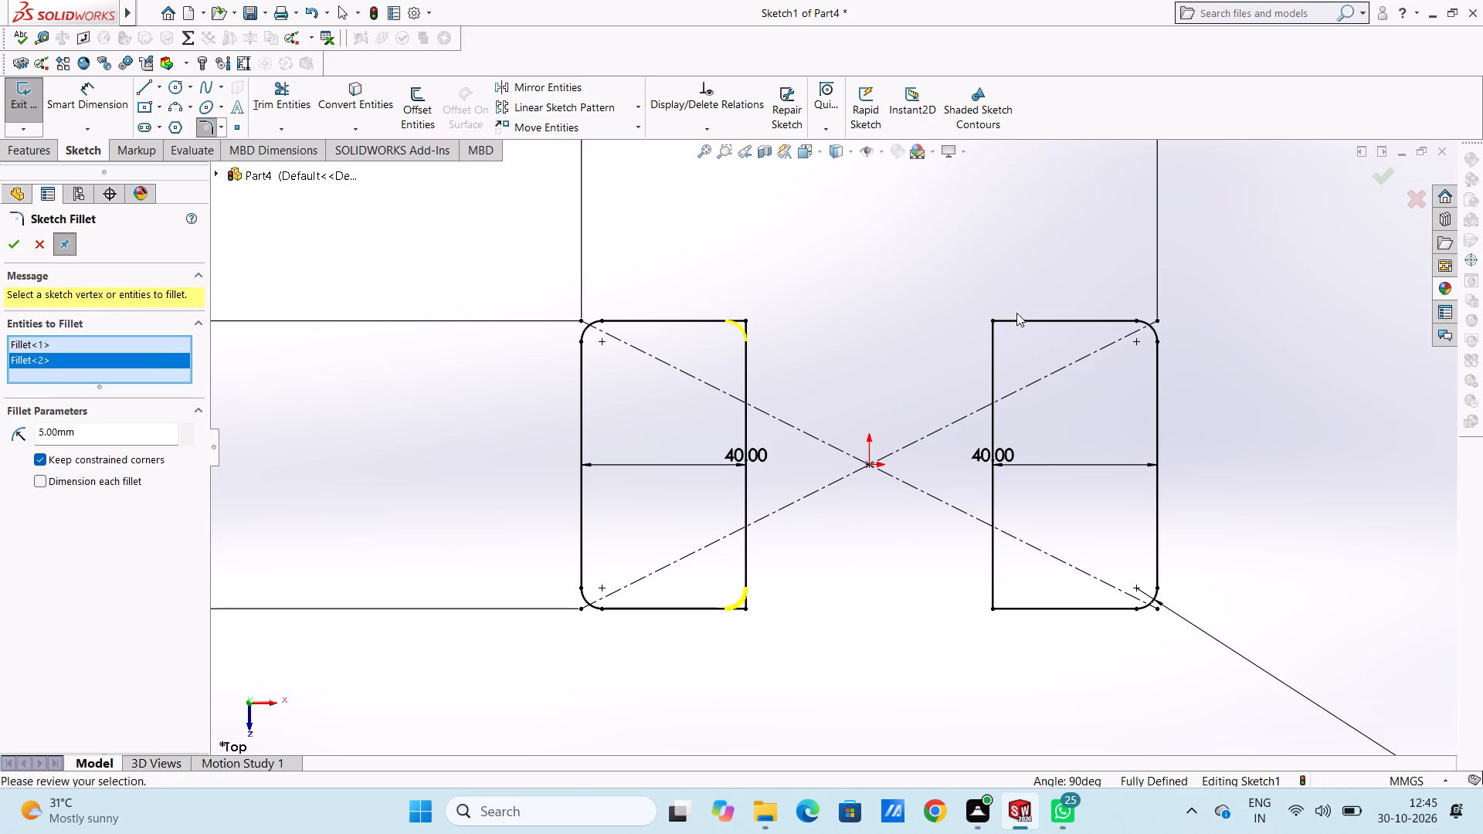
click(1020, 322)
click(991, 351)
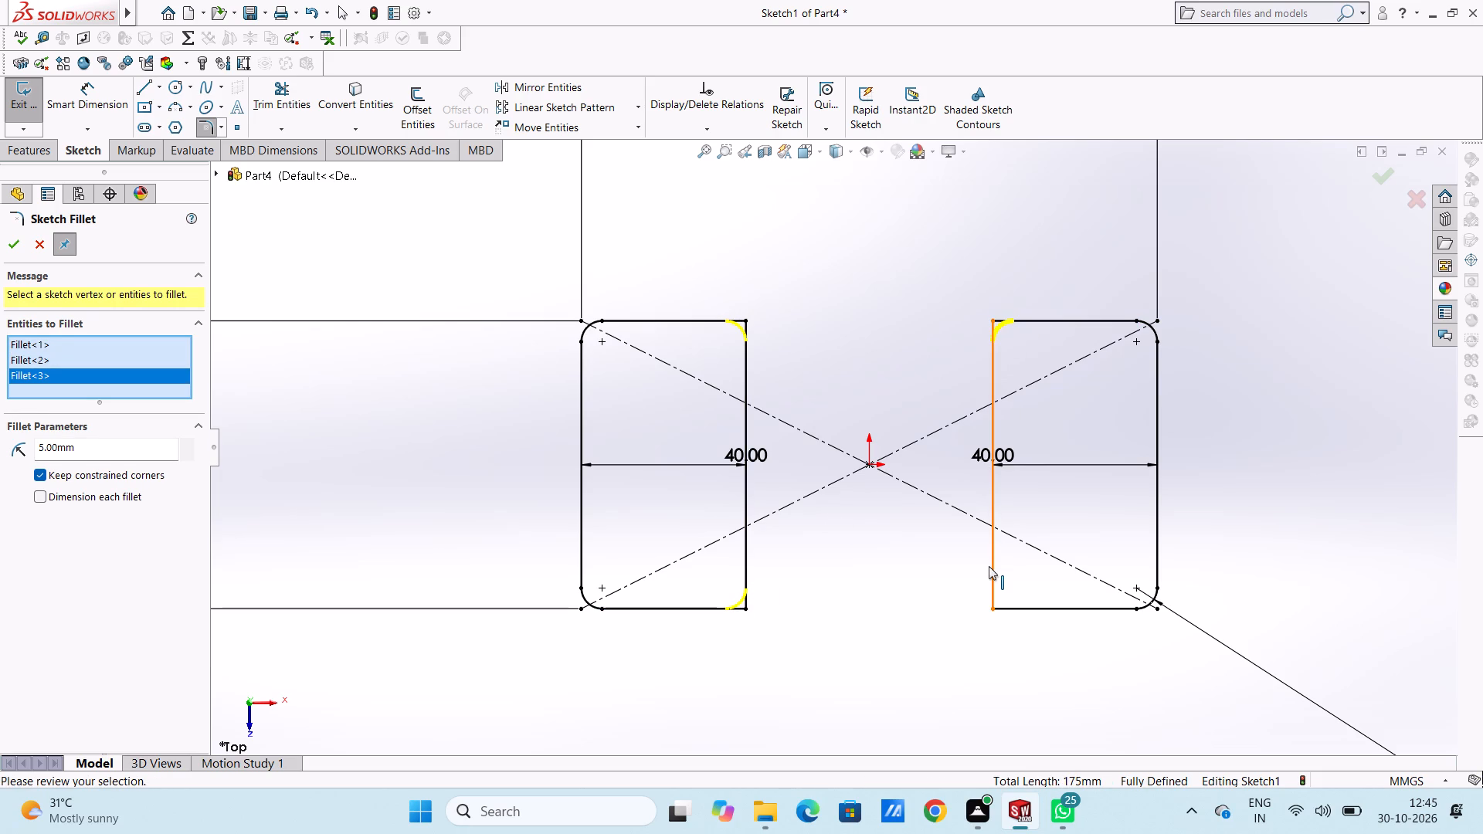
click(991, 568)
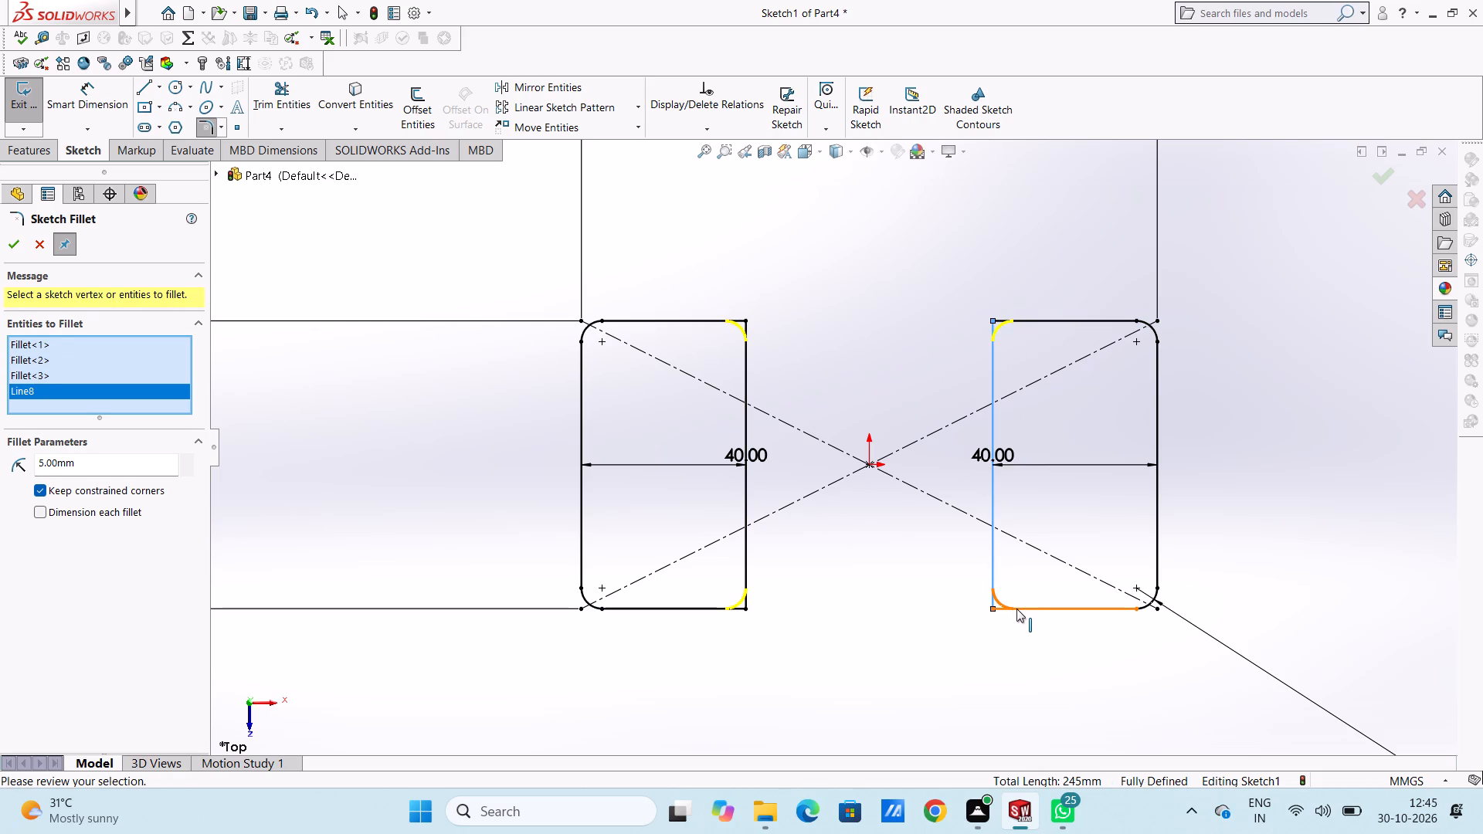
click(1016, 609)
double_click(19, 248)
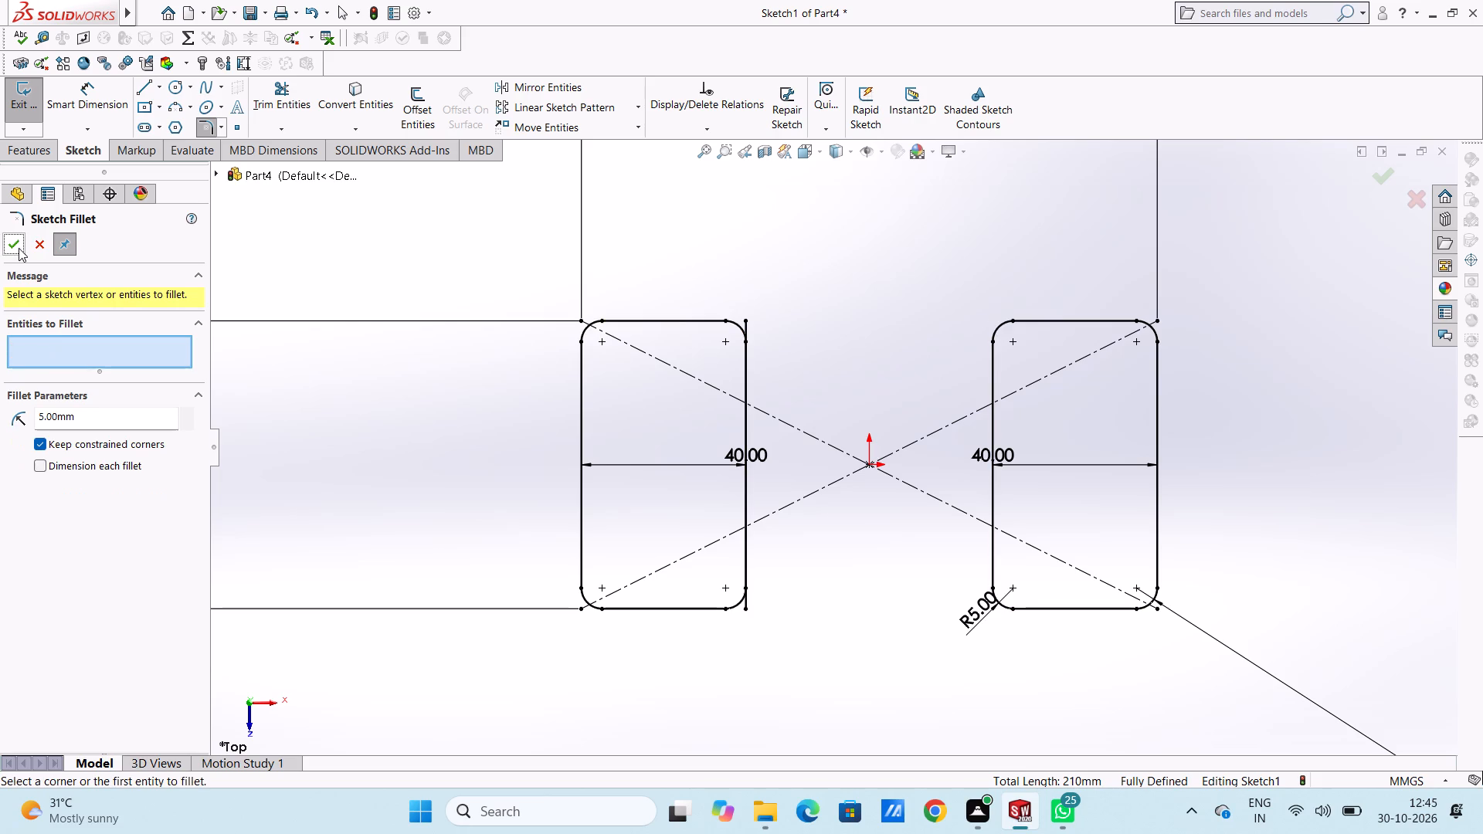
click(12, 242)
click(324, 261)
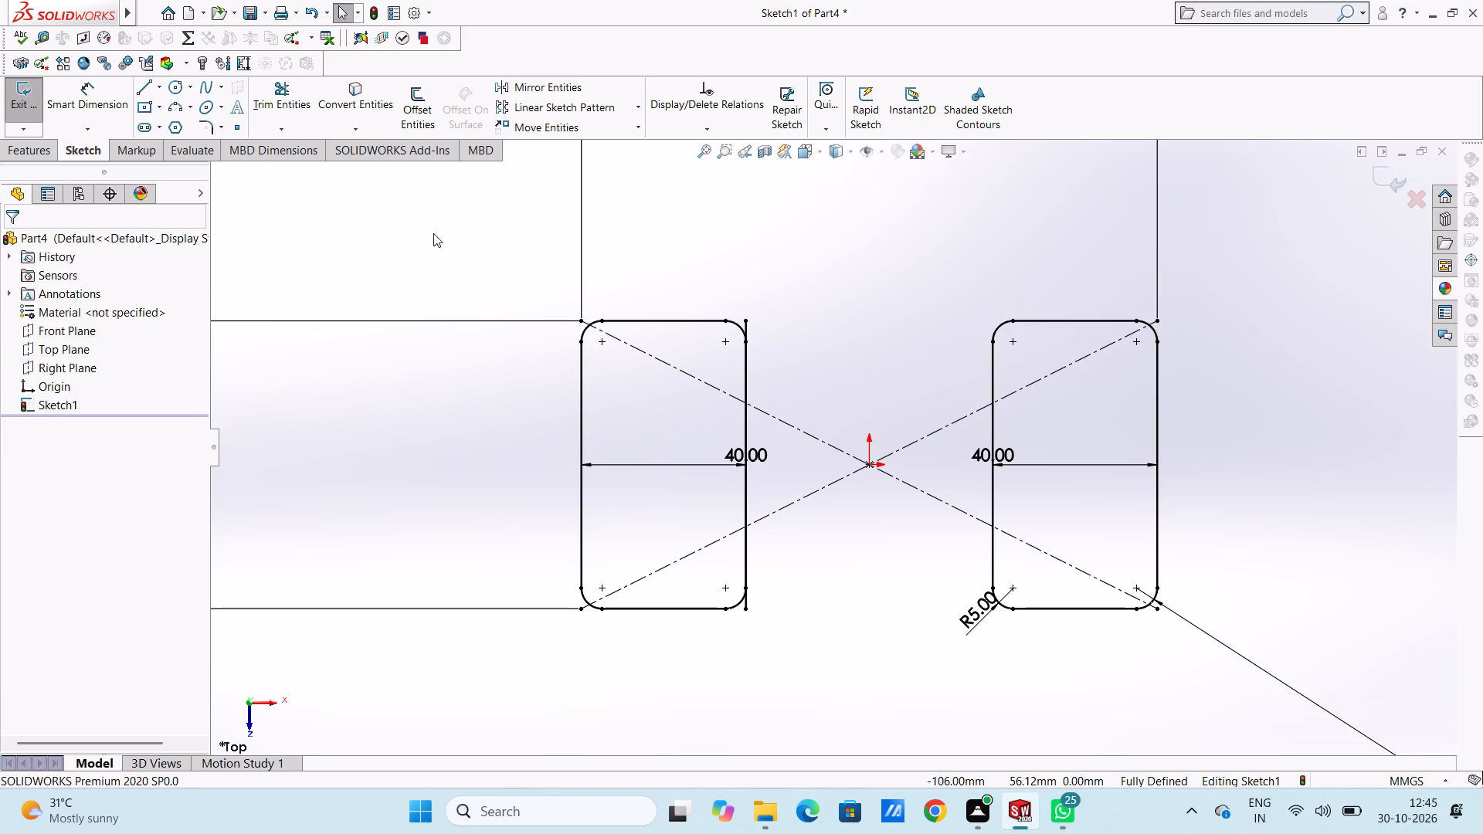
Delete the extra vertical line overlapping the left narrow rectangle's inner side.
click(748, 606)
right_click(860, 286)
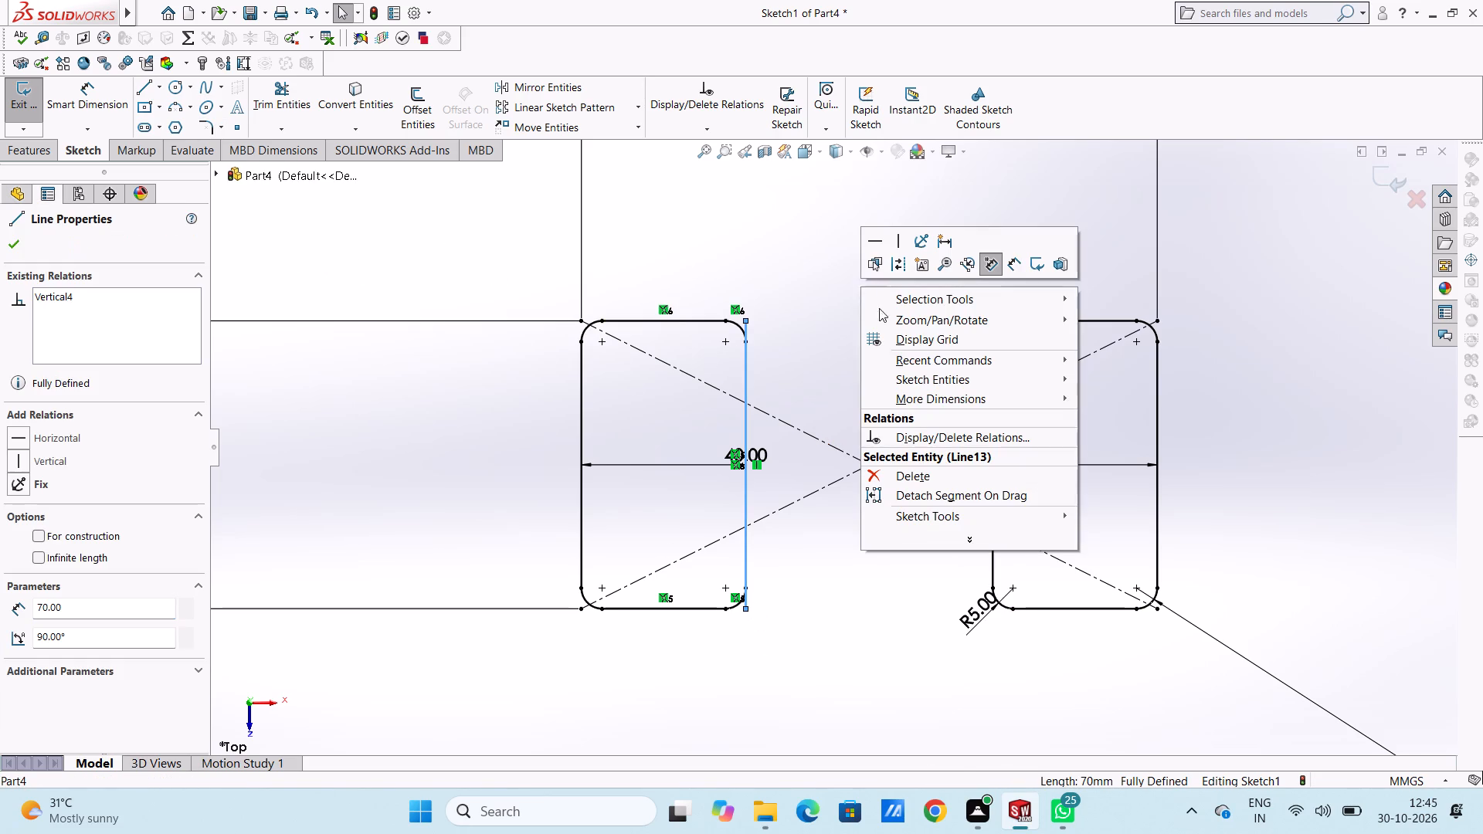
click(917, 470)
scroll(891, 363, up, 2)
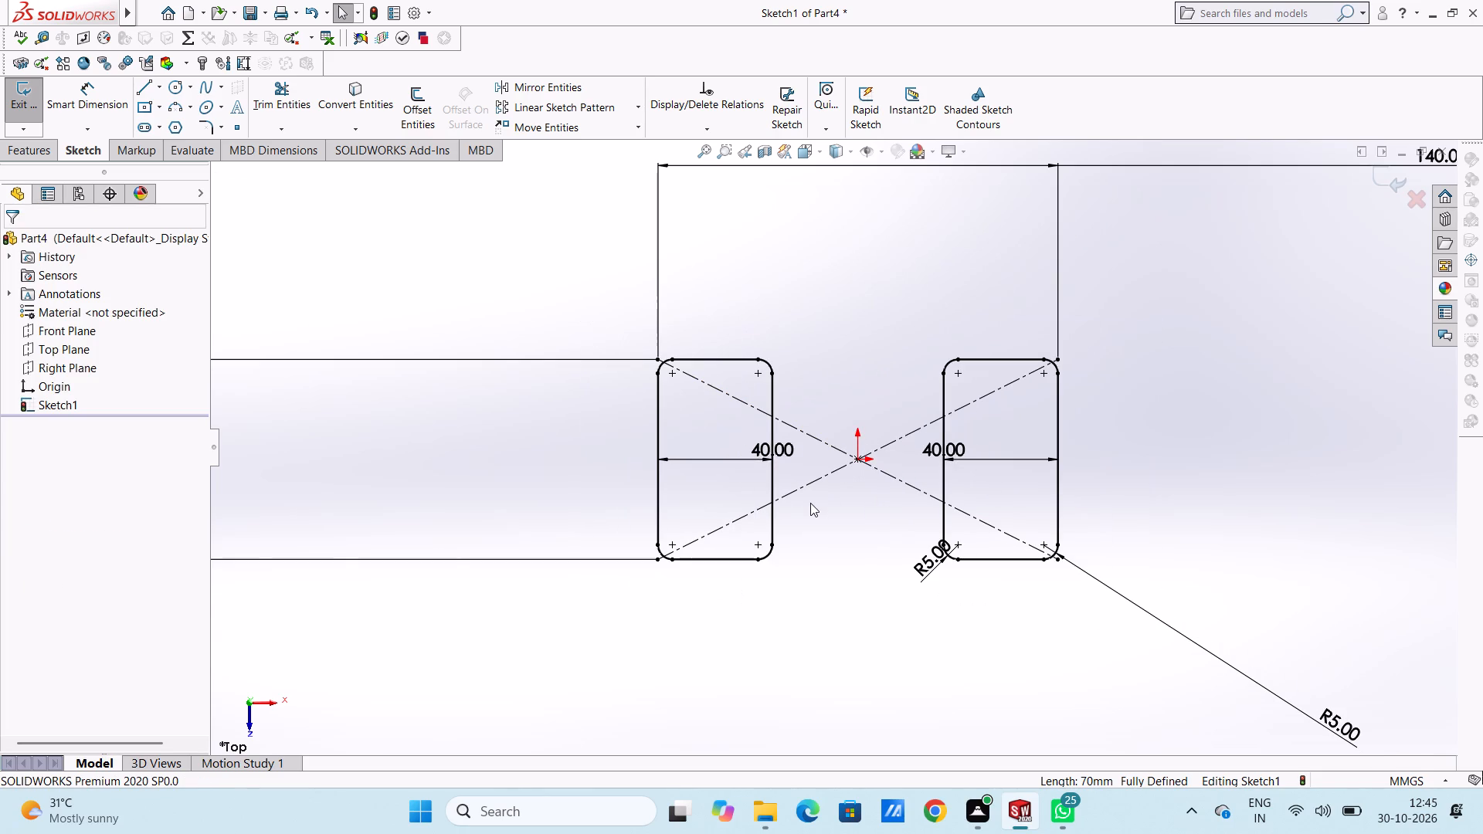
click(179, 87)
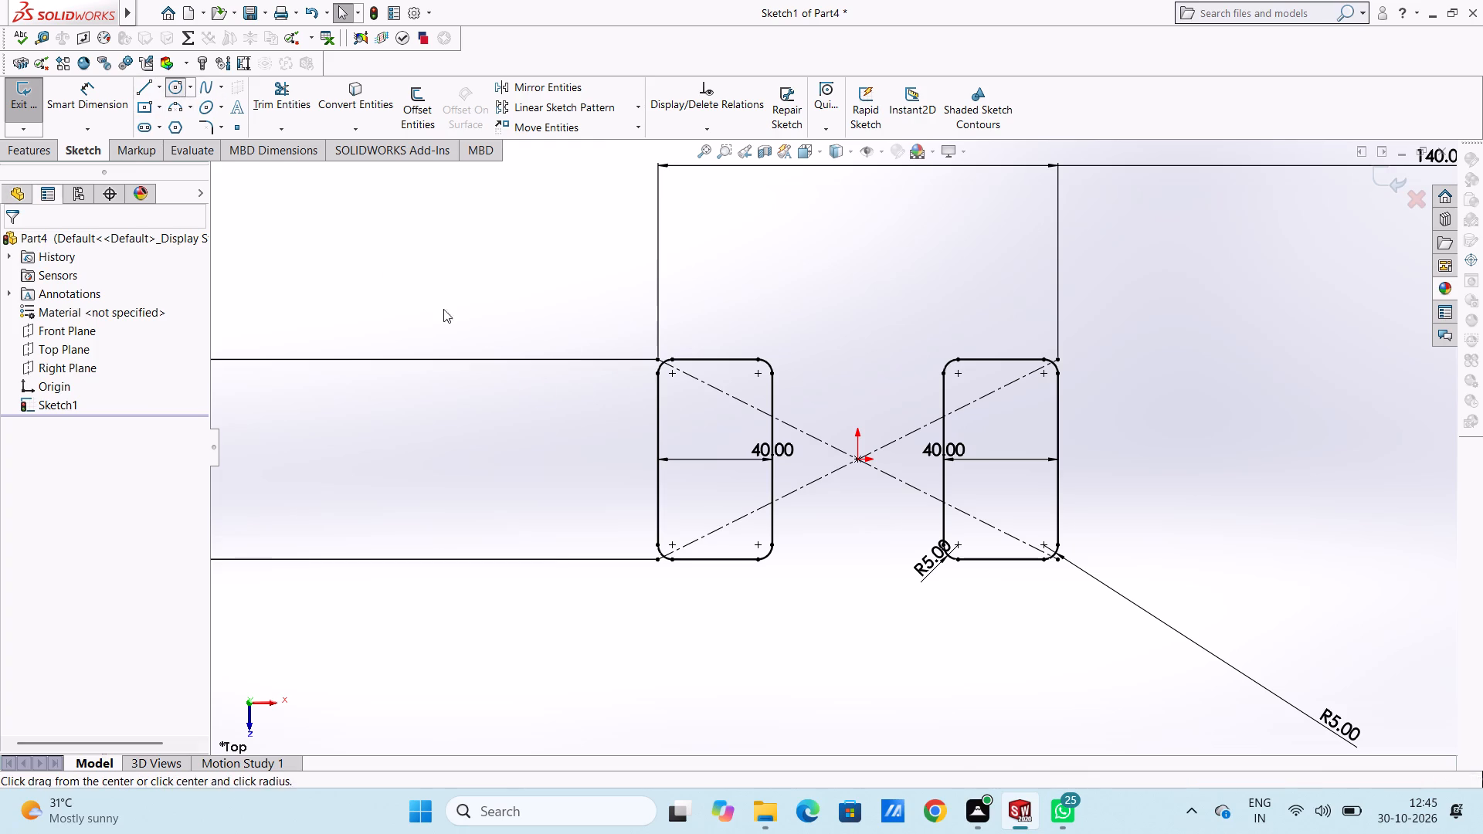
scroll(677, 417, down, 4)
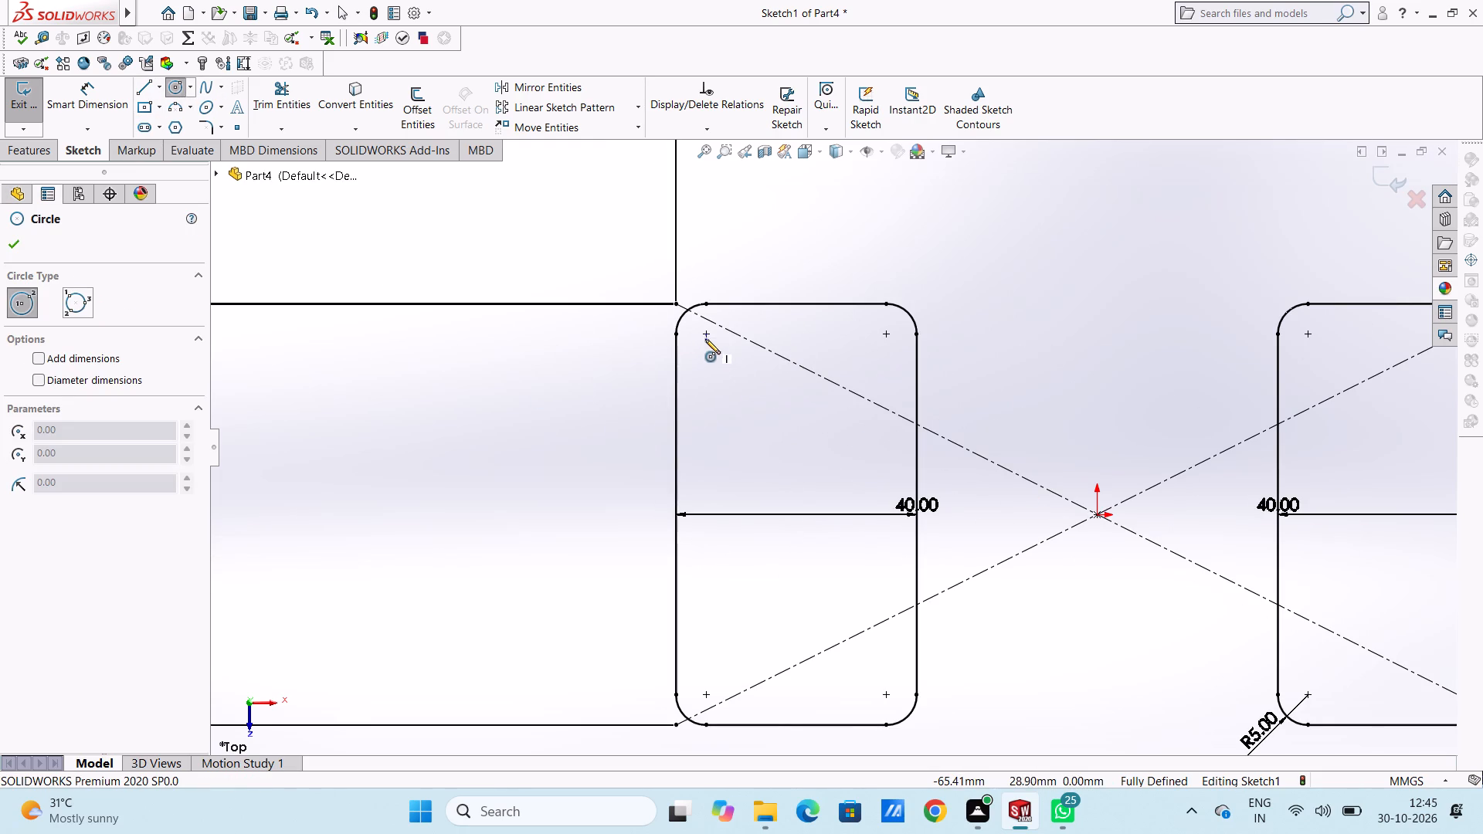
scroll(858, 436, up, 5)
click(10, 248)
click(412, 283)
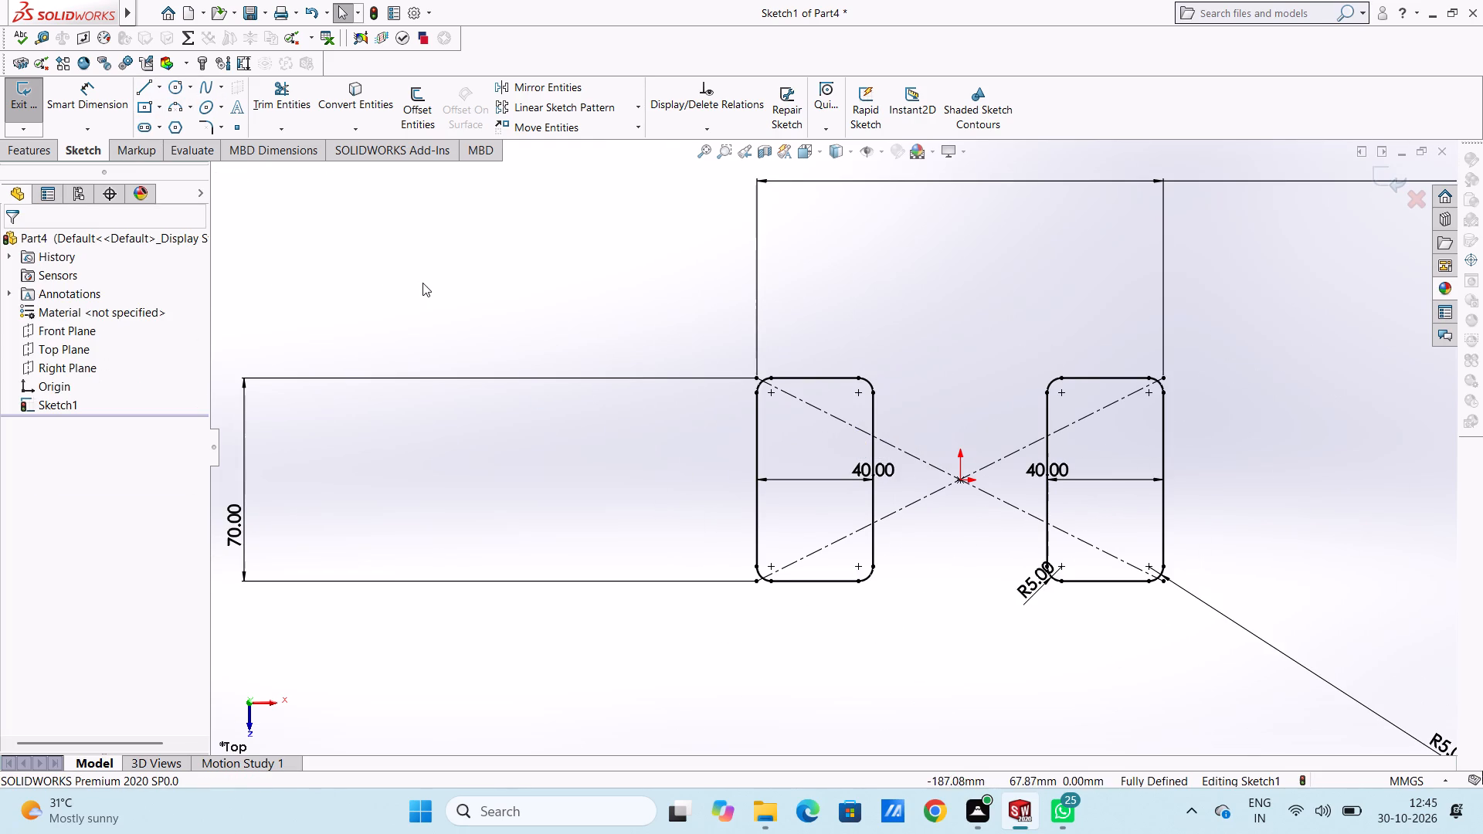
Move the two 40 mm width dimensions and the inner-corner R5 dimension out of the profiles, to below the rectangles.
scroll(857, 405, up, 3)
scroll(983, 553, down, 2)
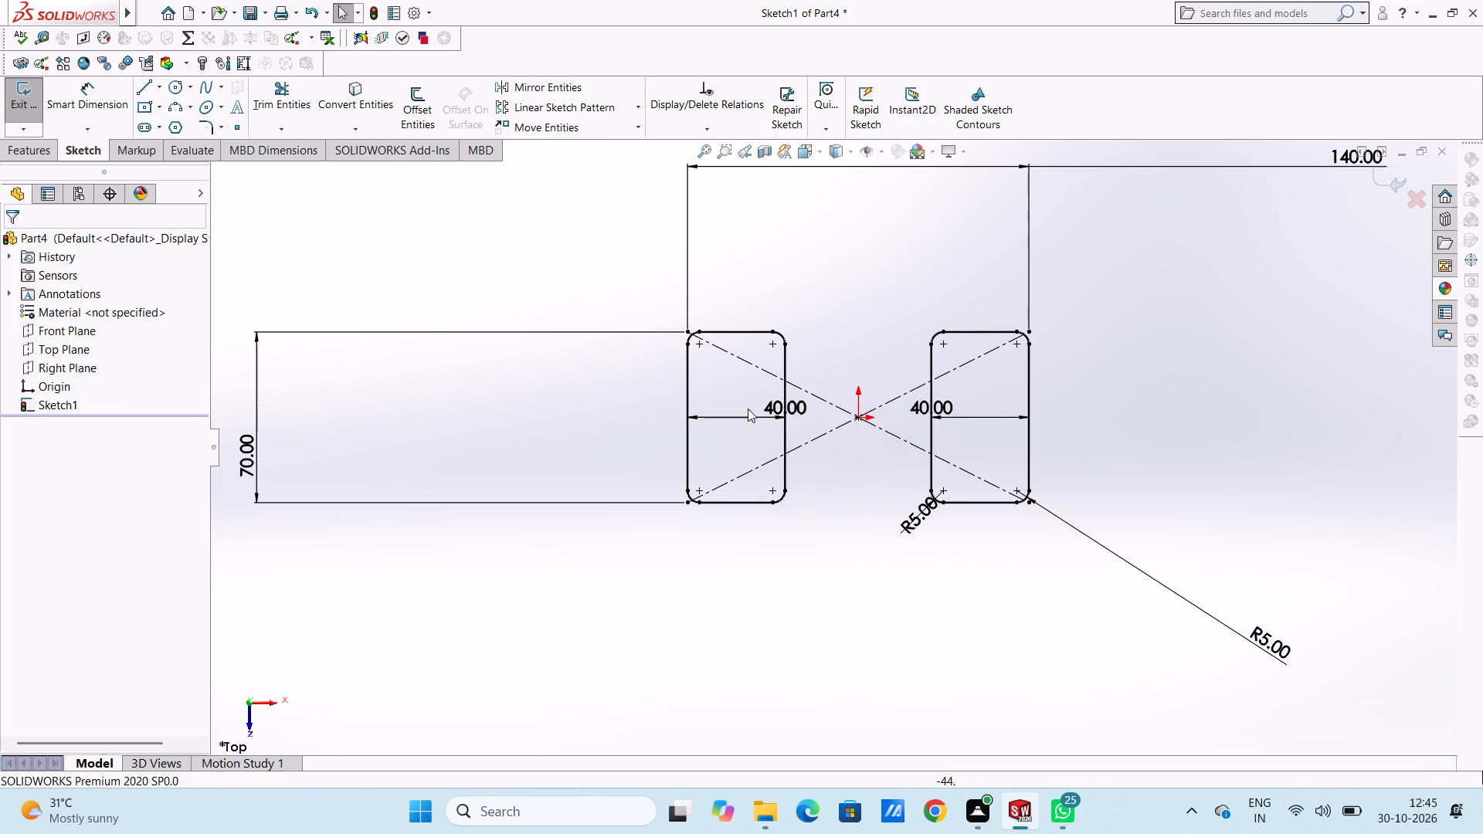
drag(769, 407, 850, 744)
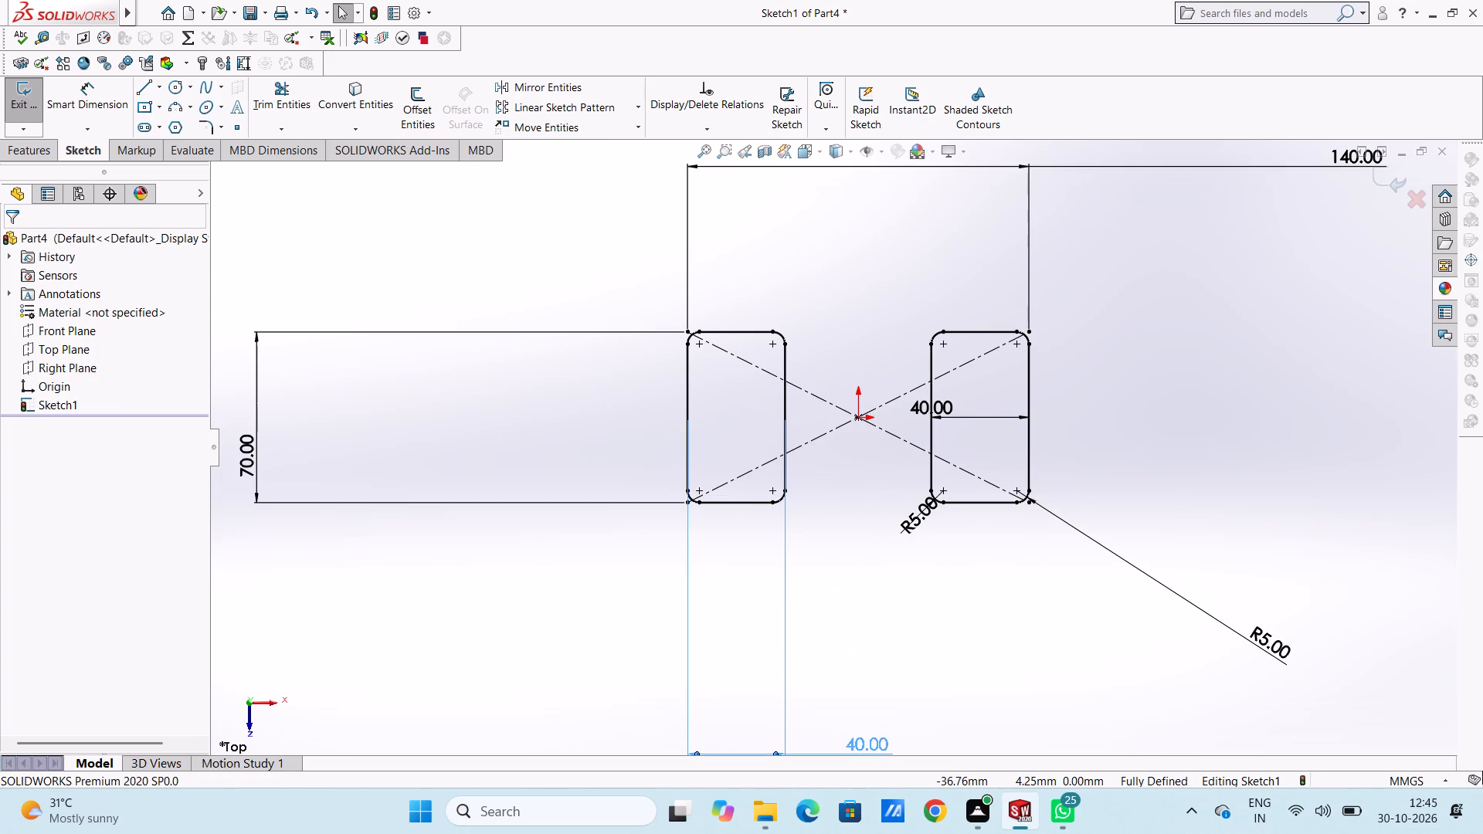
click(855, 677)
scroll(869, 635, up, 4)
scroll(871, 623, down, 2)
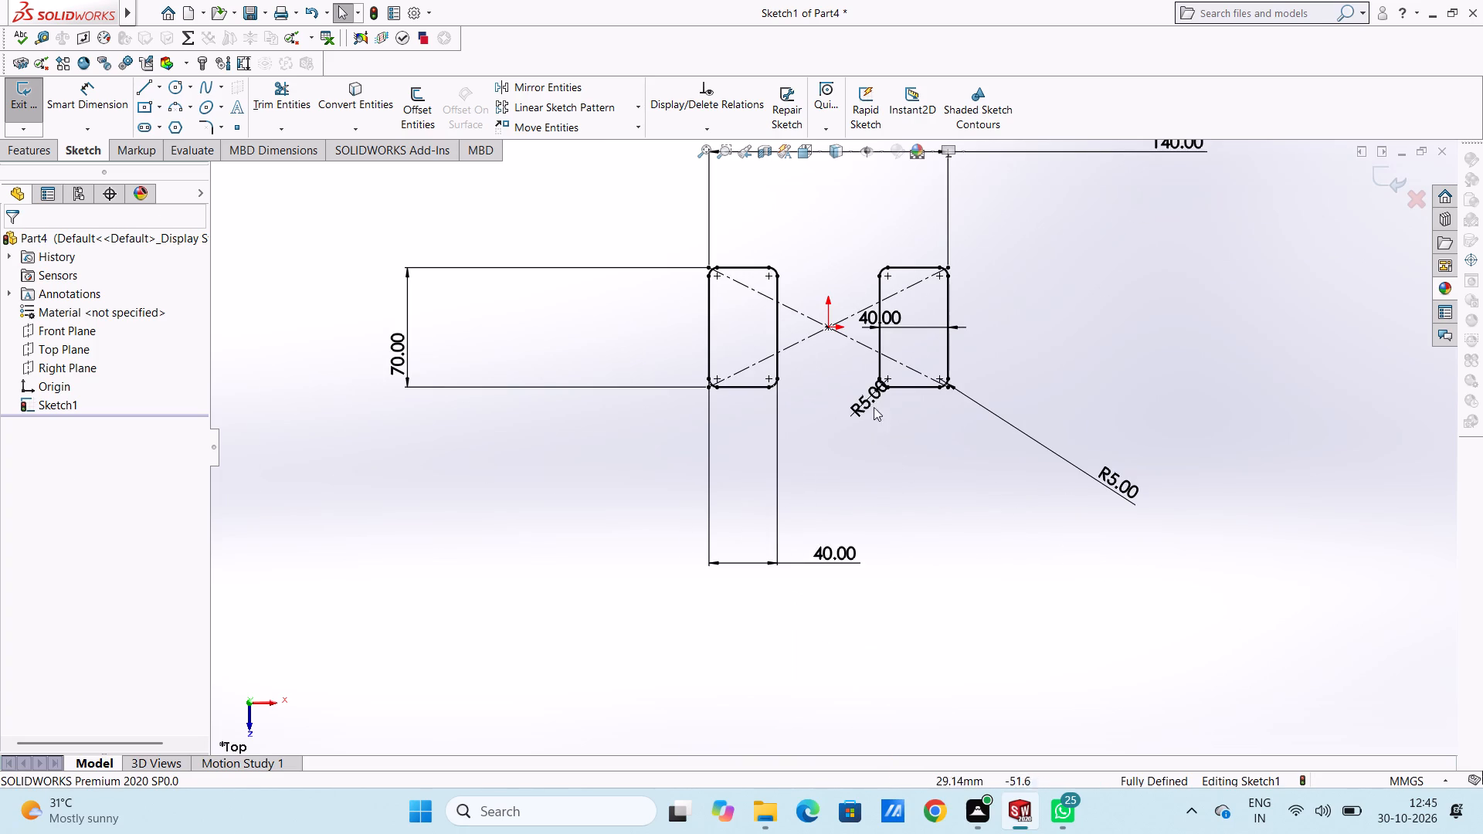
drag(885, 324, 936, 622)
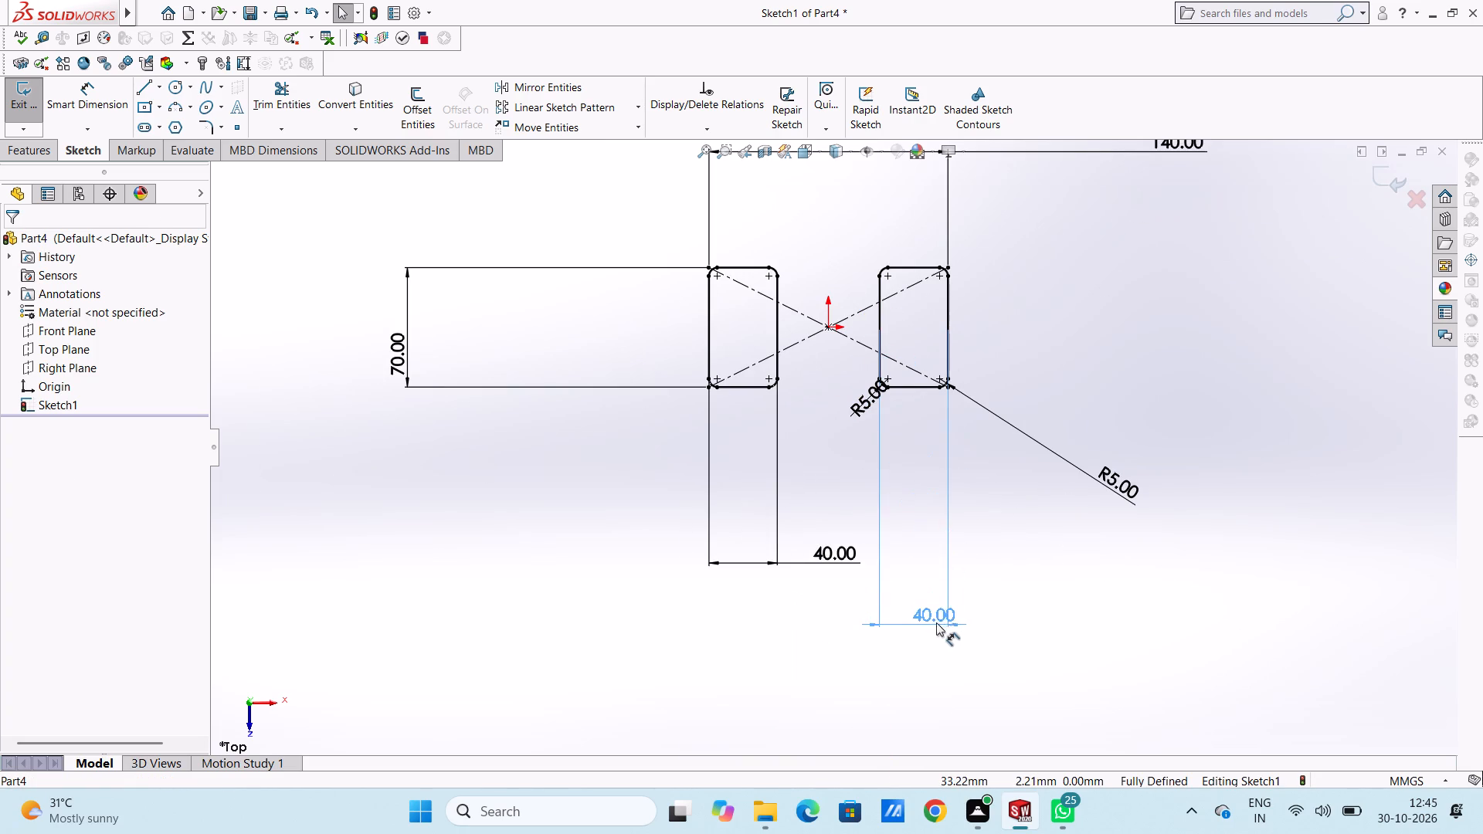
drag(936, 622, 737, 564)
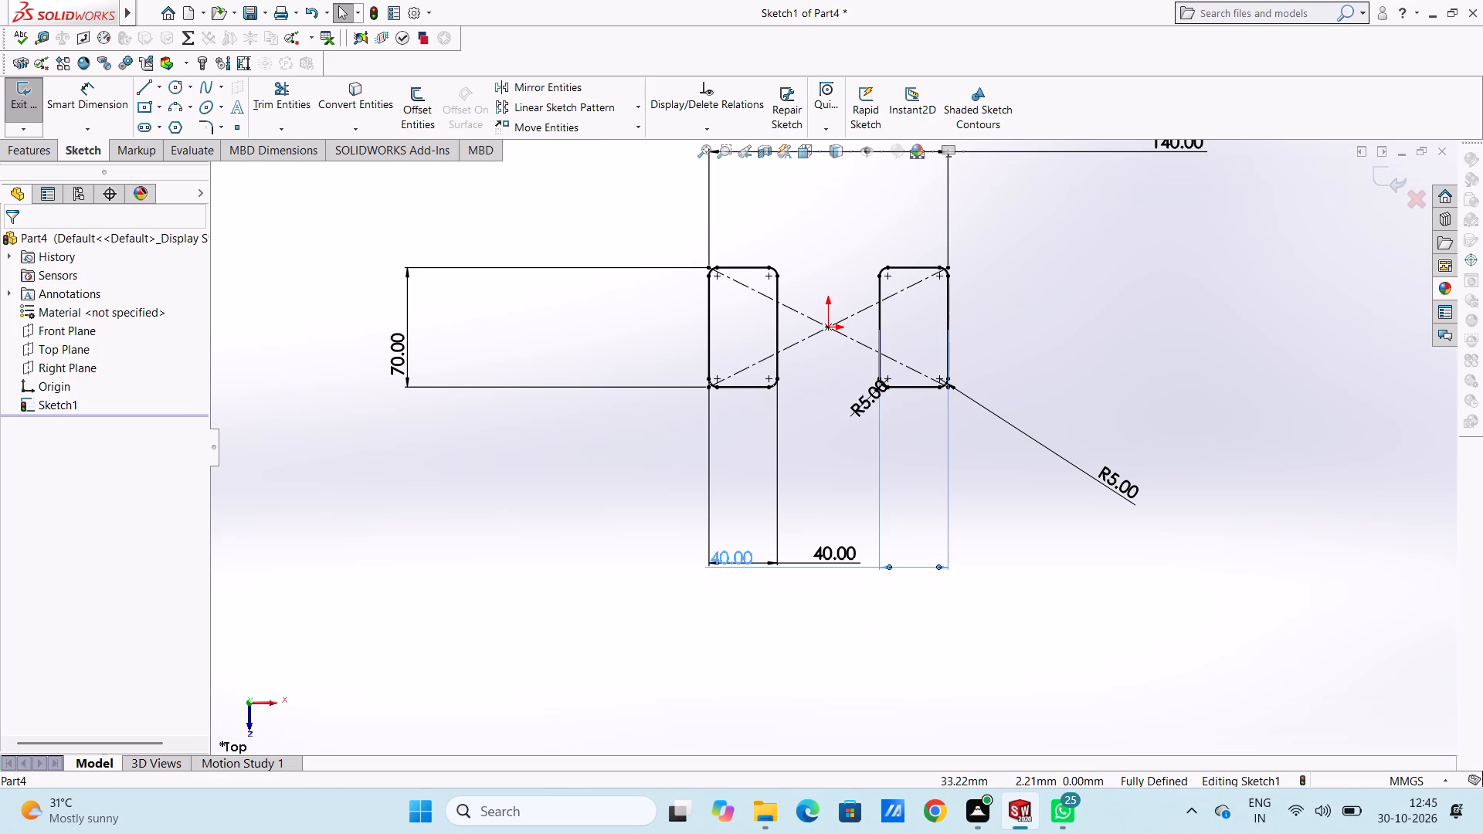
click(822, 455)
drag(858, 400, 718, 632)
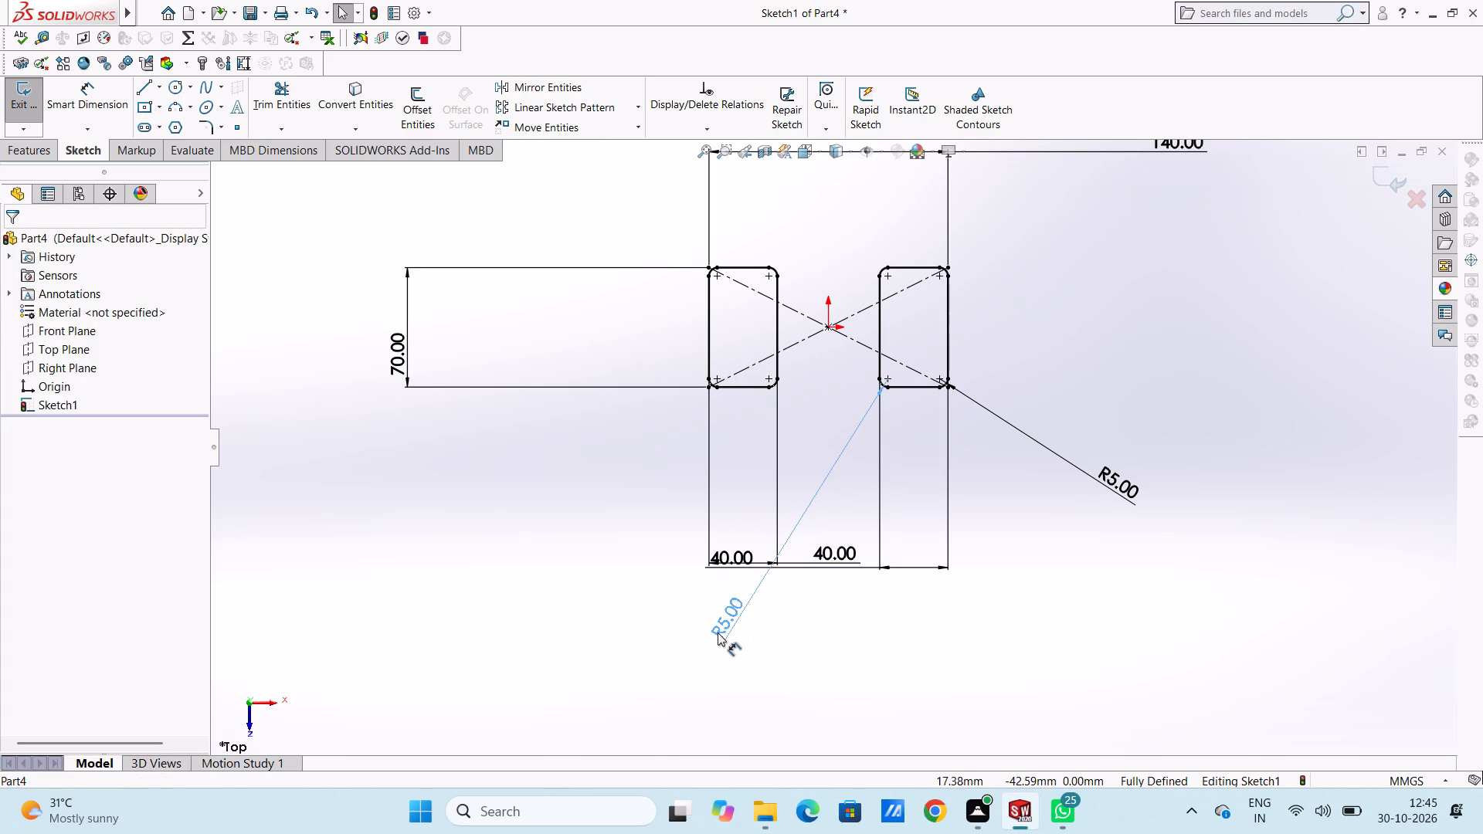
drag(718, 632, 714, 617)
click(821, 418)
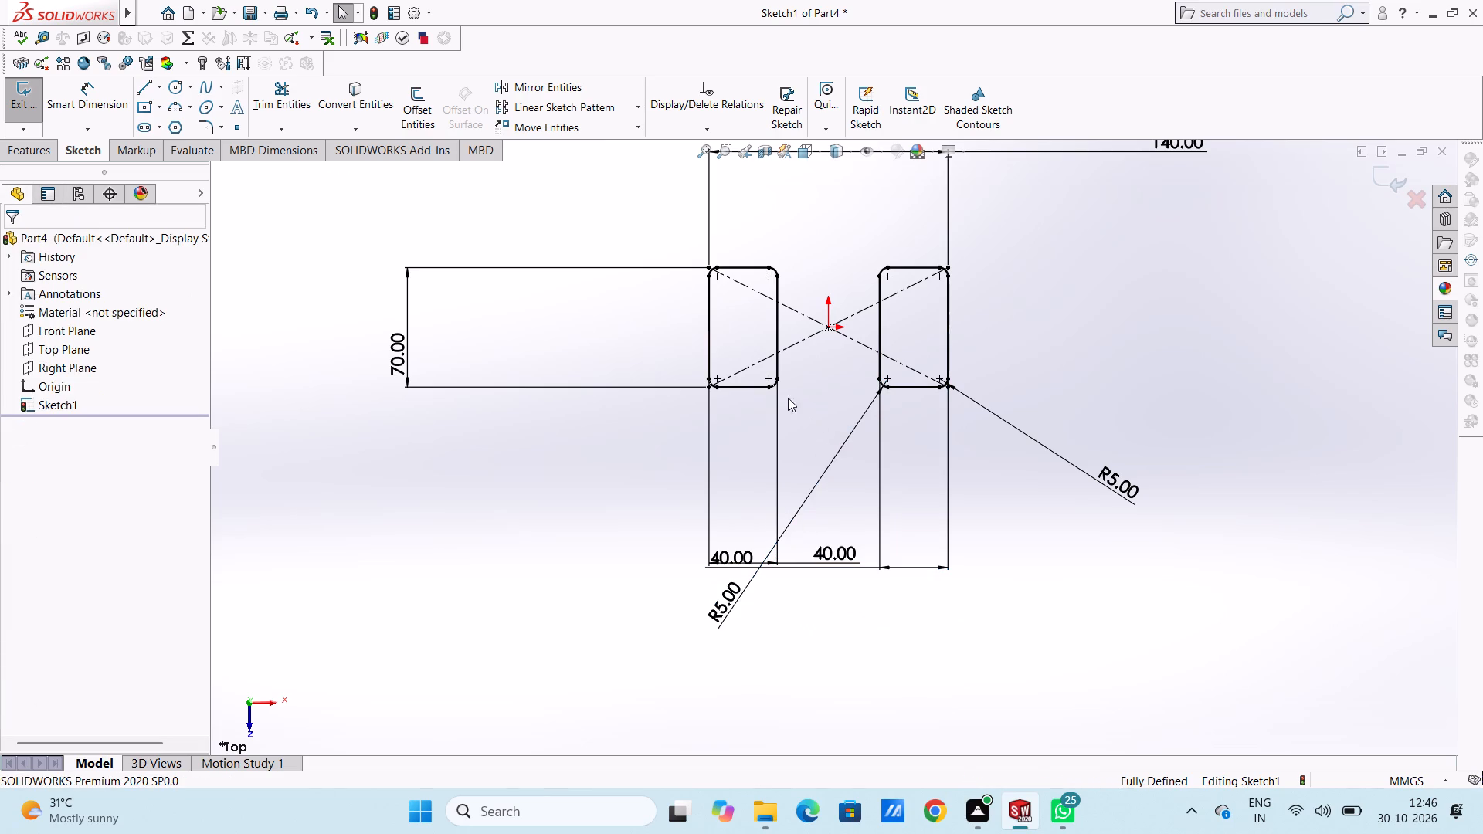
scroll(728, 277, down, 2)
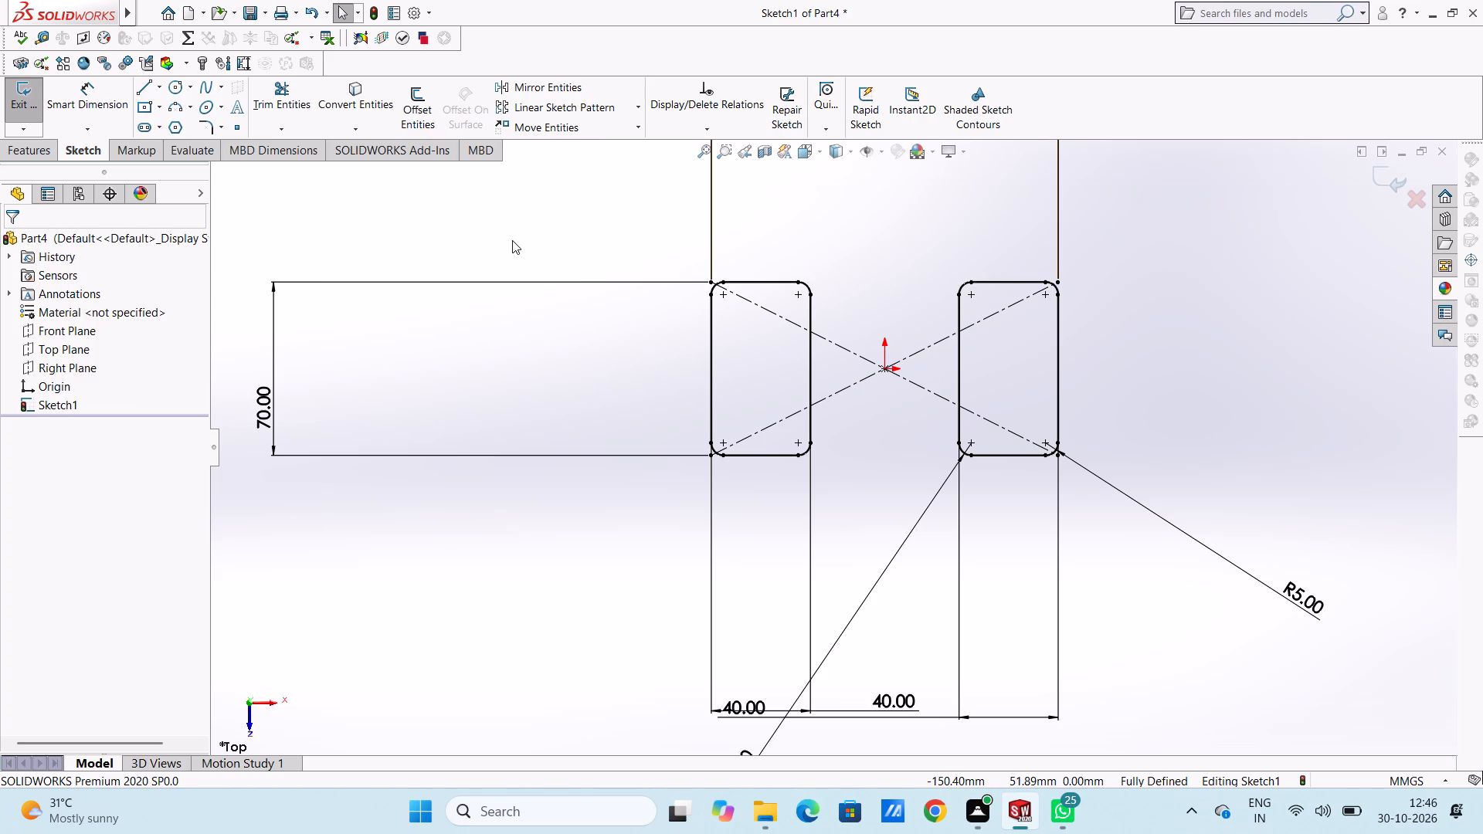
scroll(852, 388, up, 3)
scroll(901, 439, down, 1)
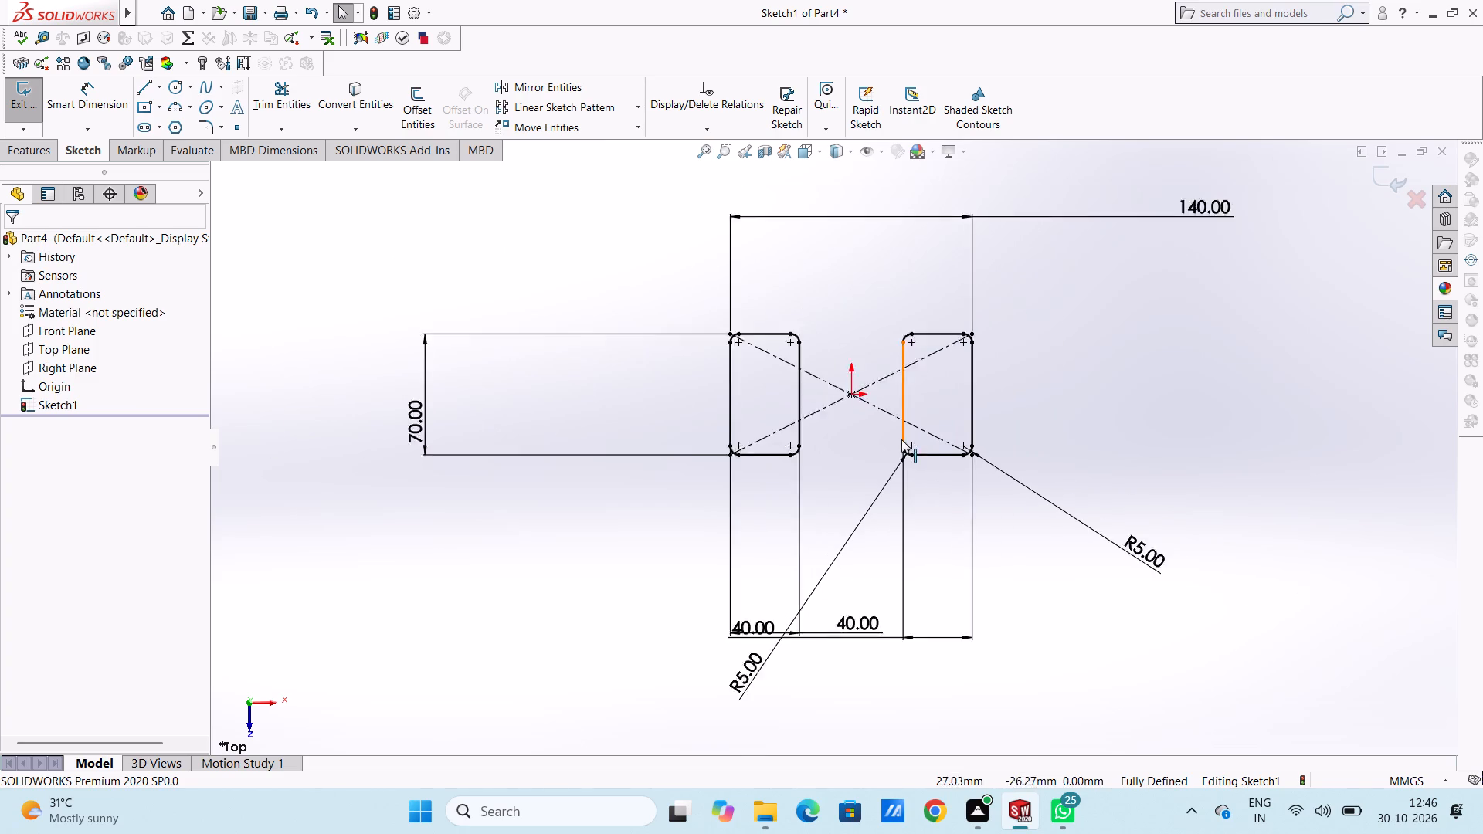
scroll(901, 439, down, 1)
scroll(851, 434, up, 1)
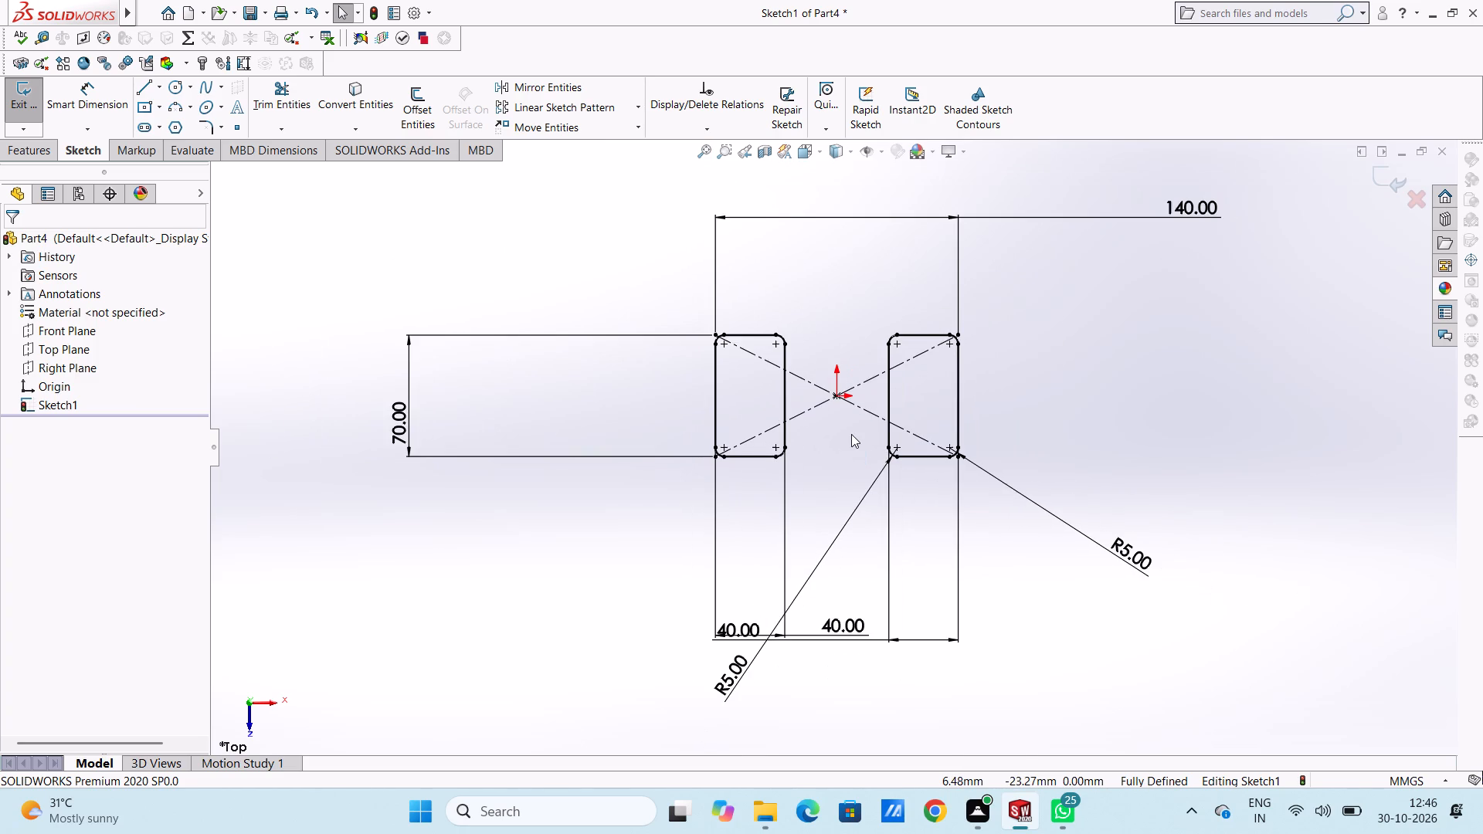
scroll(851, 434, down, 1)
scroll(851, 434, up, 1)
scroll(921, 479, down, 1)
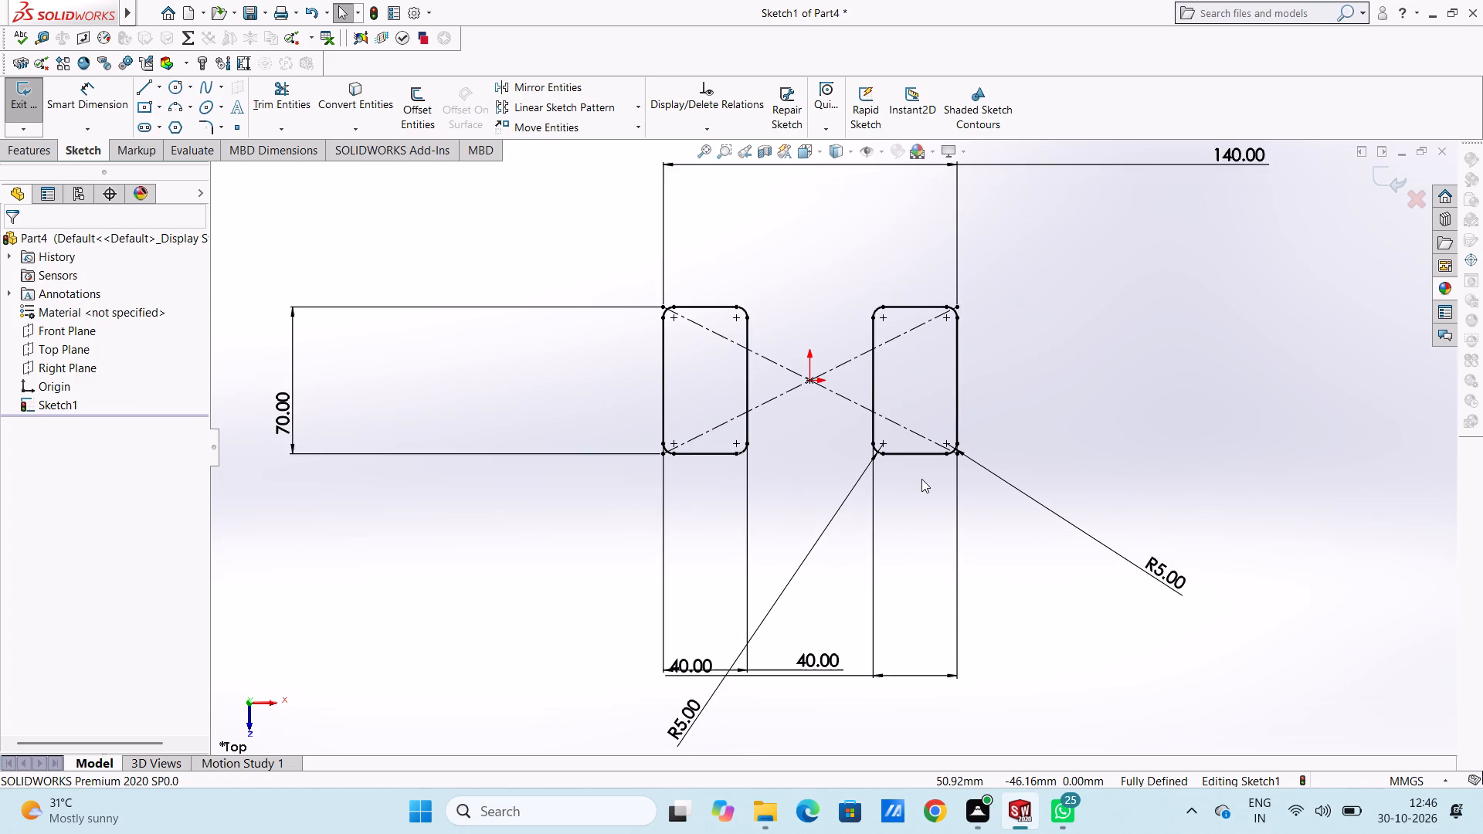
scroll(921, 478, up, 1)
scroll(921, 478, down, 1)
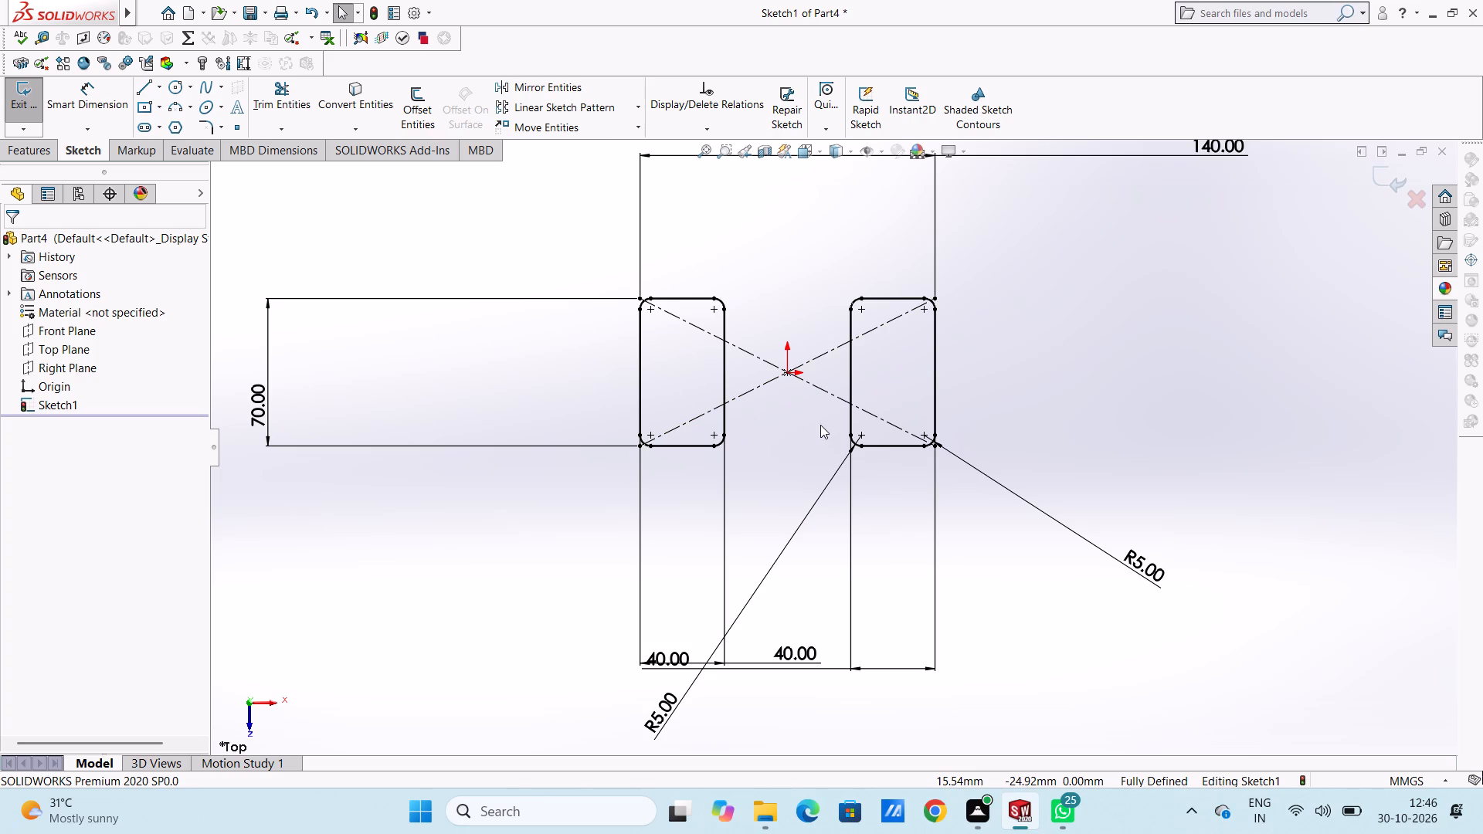
Draw a center rectangle from the origin, 46 mm high and 116 mm wide.
click(142, 104)
click(789, 375)
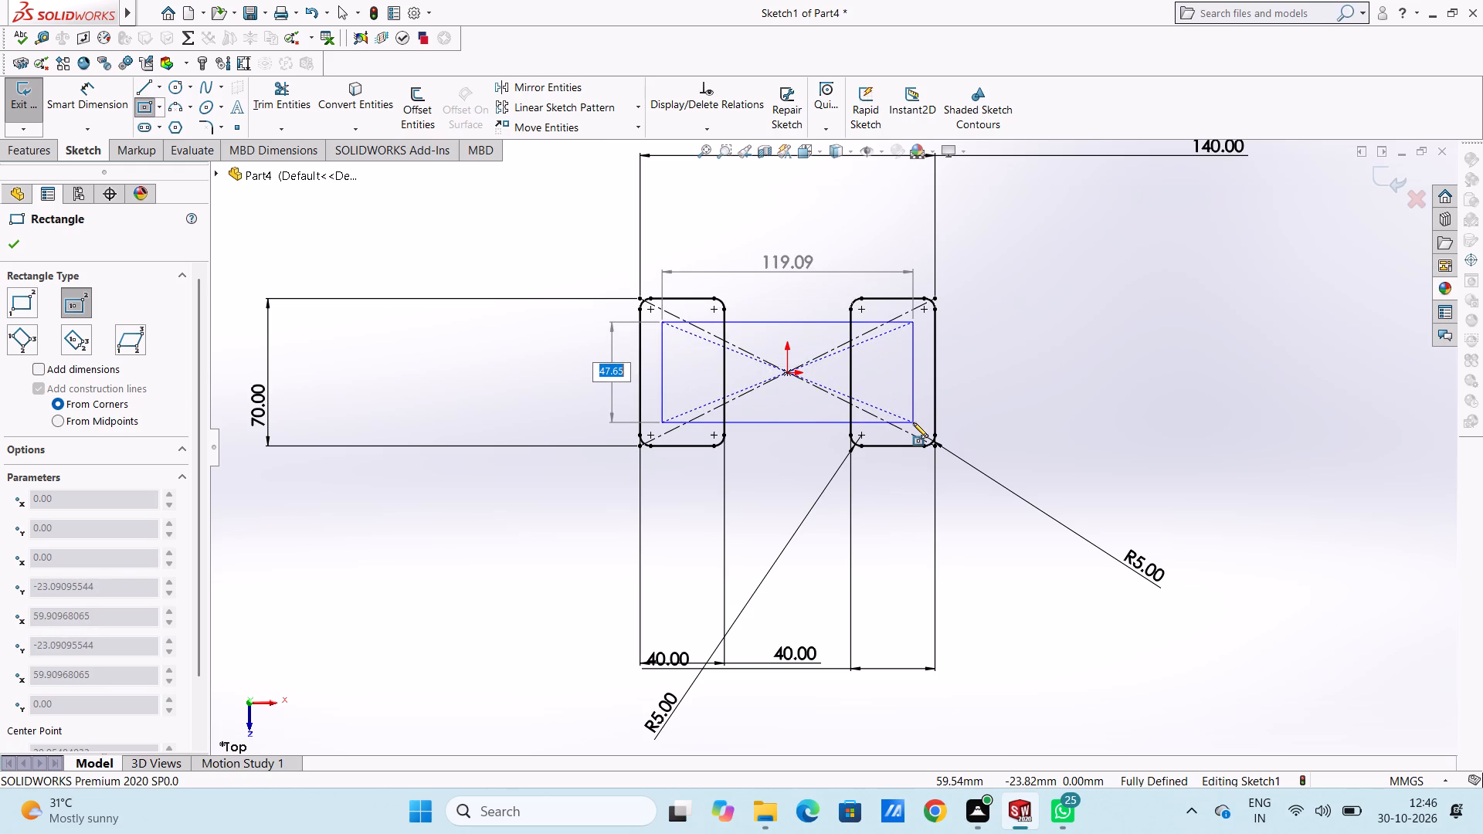
text(46)
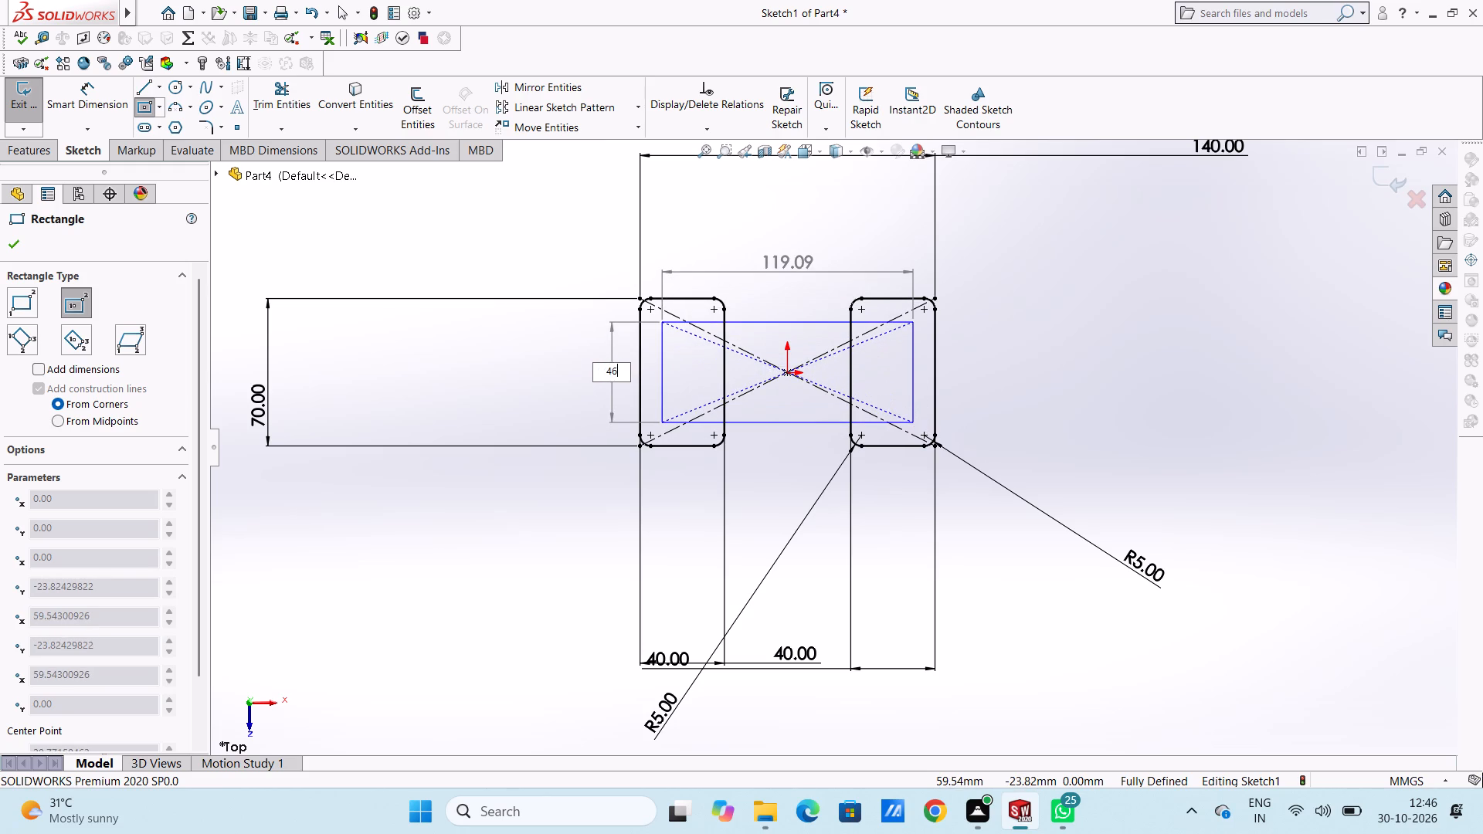
key(Return)
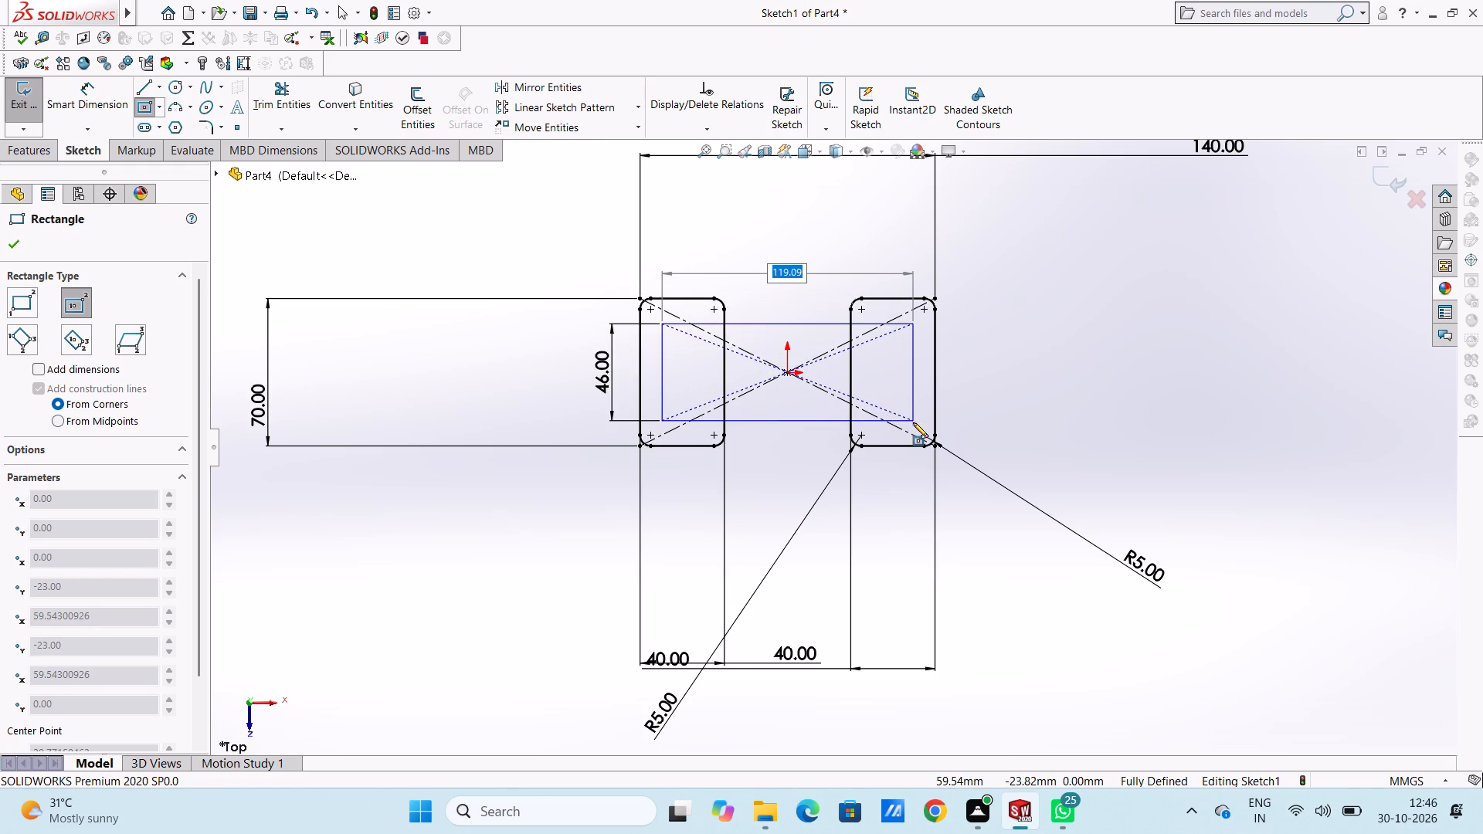
text(11)
key(6)
key(Return)
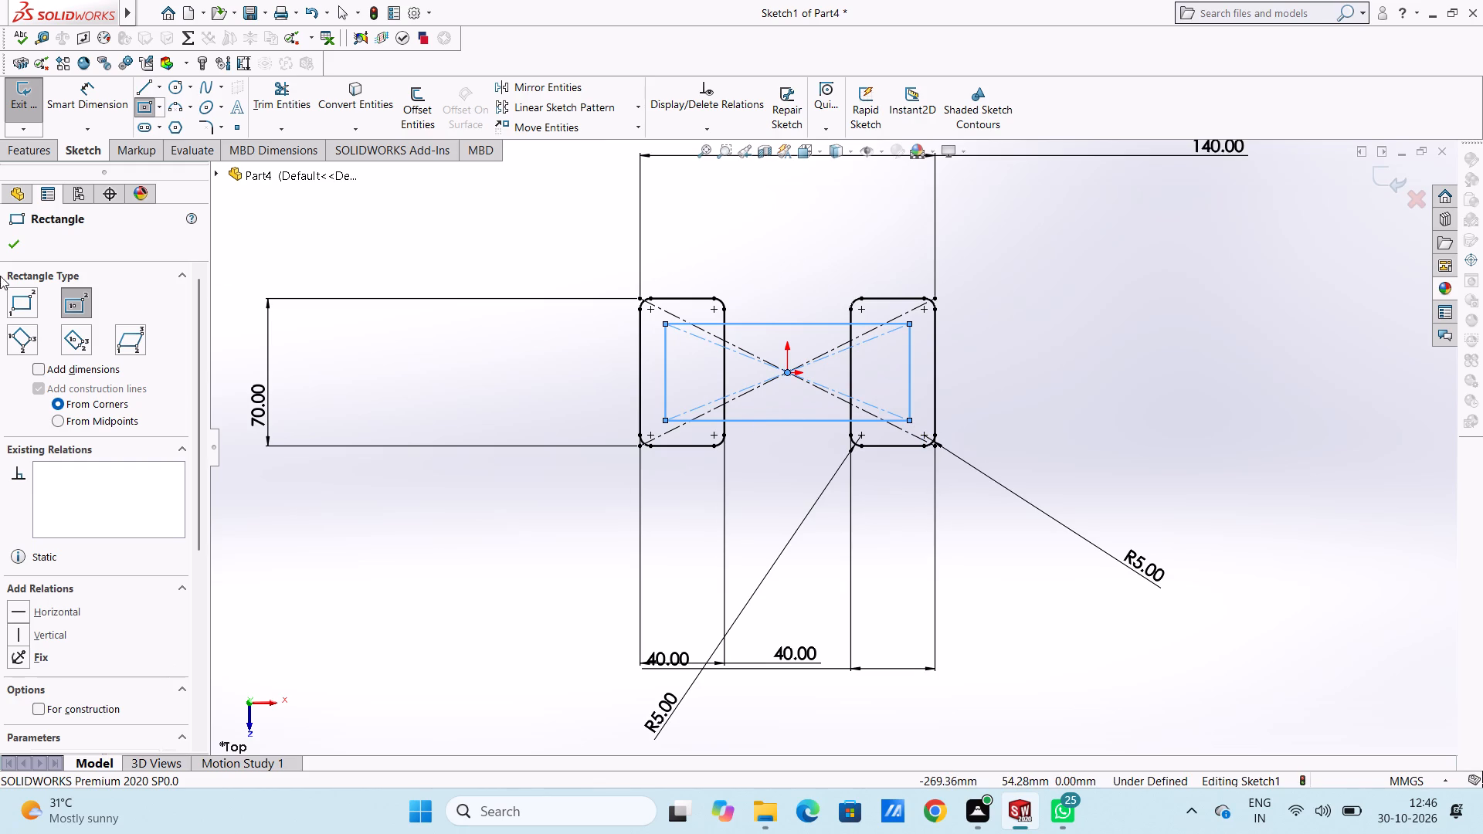
click(16, 229)
click(17, 246)
click(446, 258)
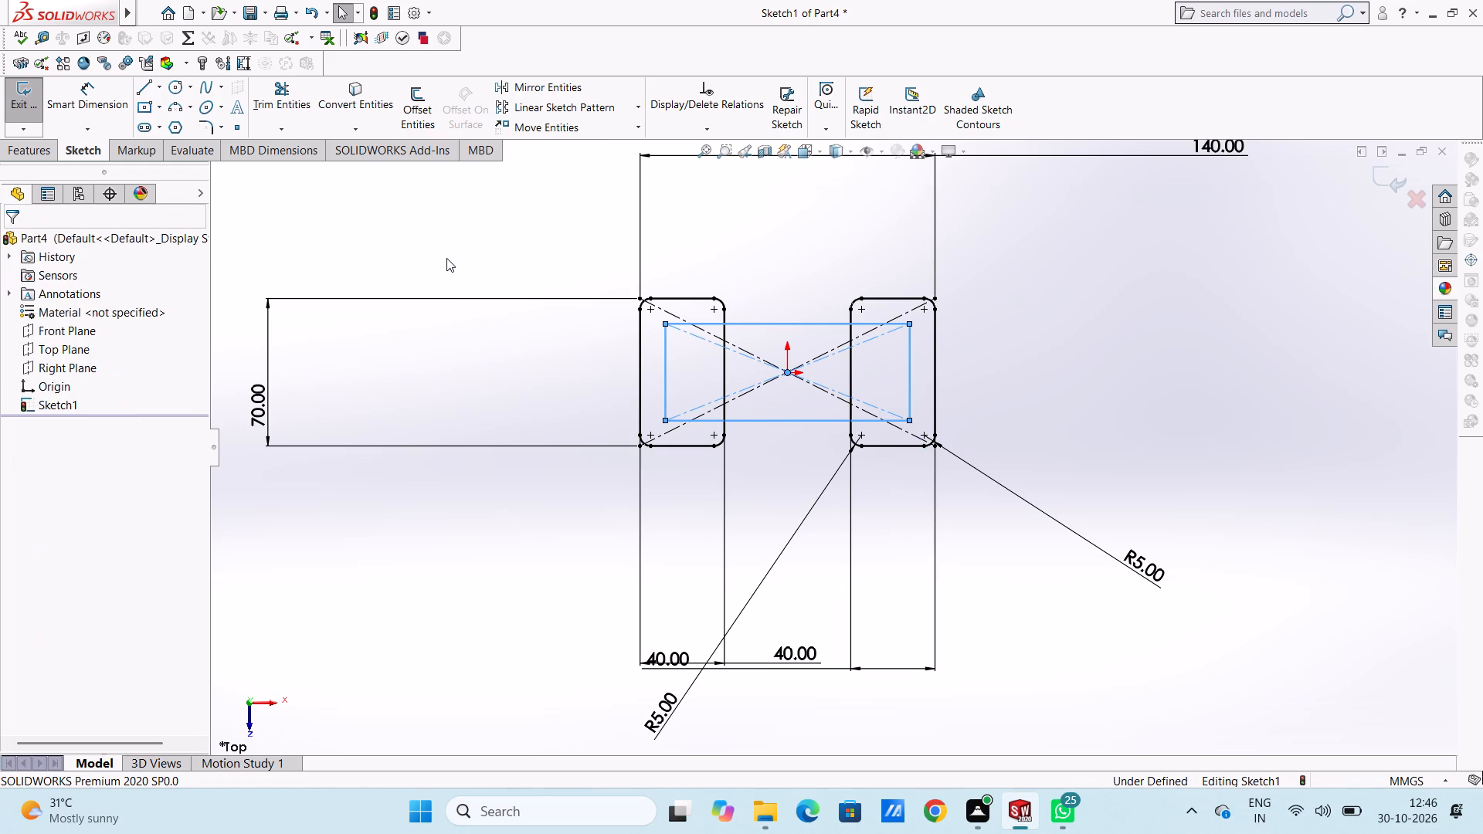
Draw four circles of about 6 to 7 mm radius, one centred on each corner of the 116 x 46 mm rectangle.
click(175, 86)
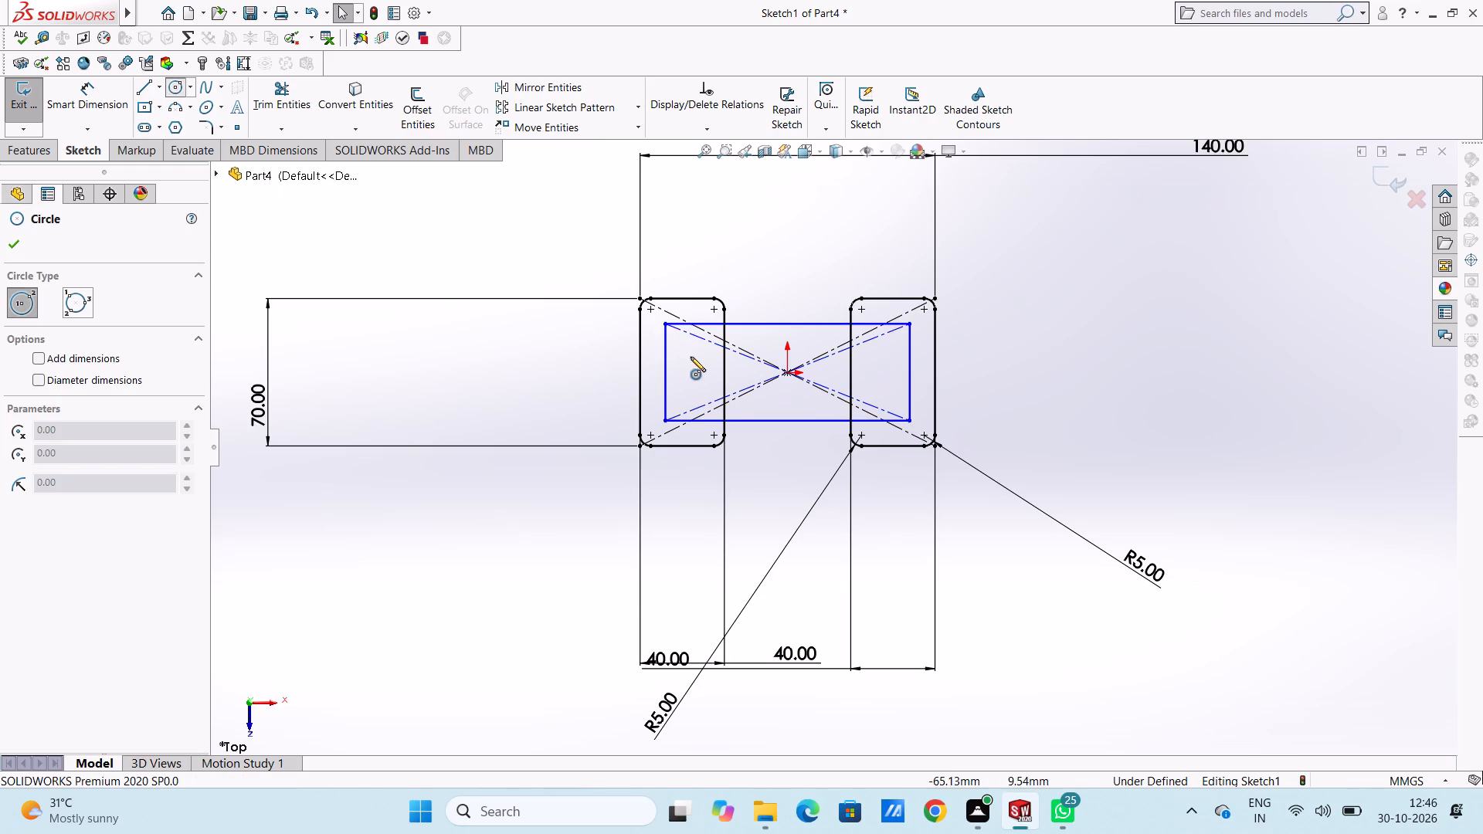
scroll(694, 357, down, 3)
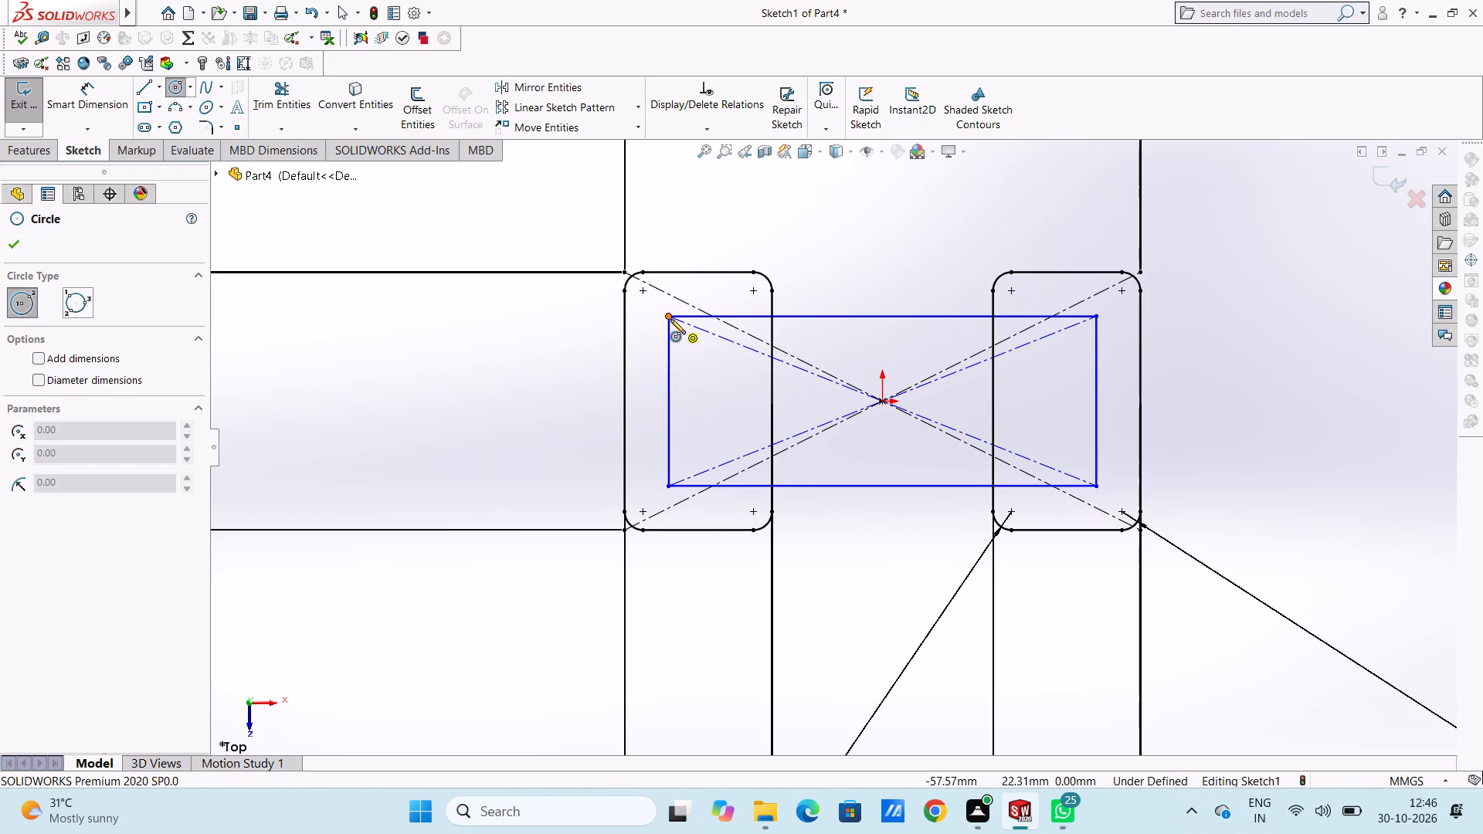
click(670, 319)
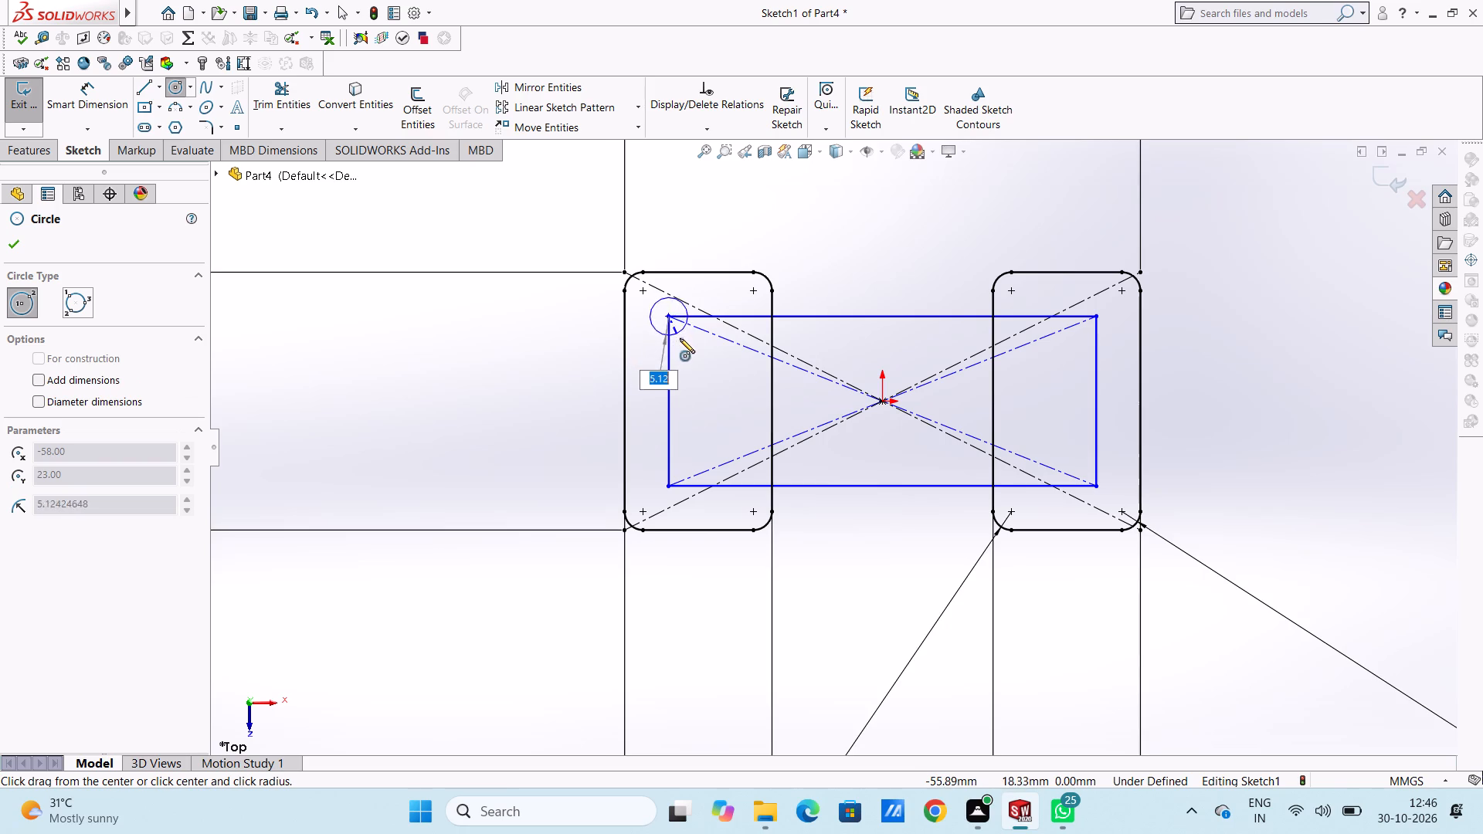
click(680, 340)
click(667, 488)
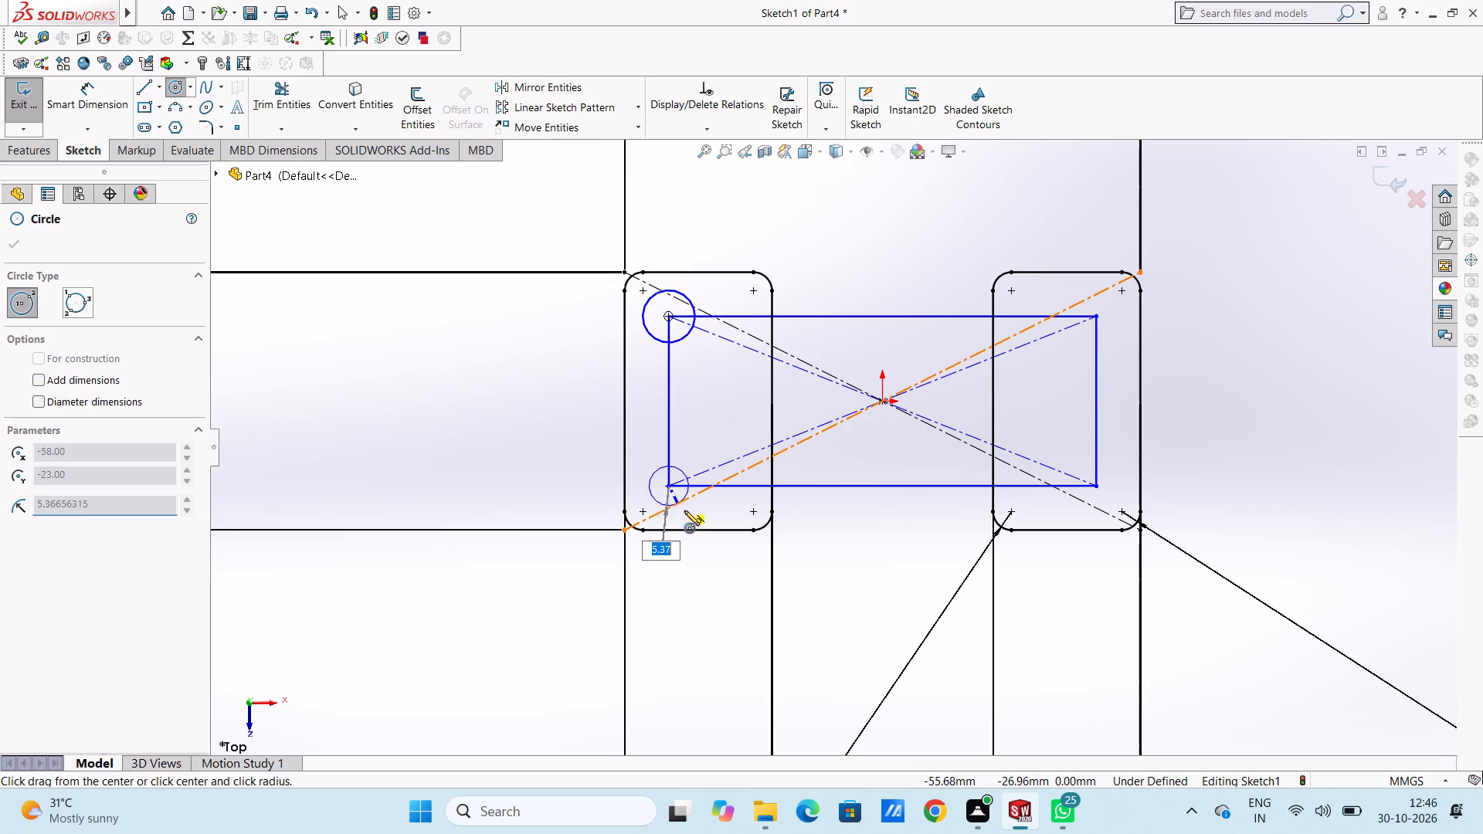
click(684, 507)
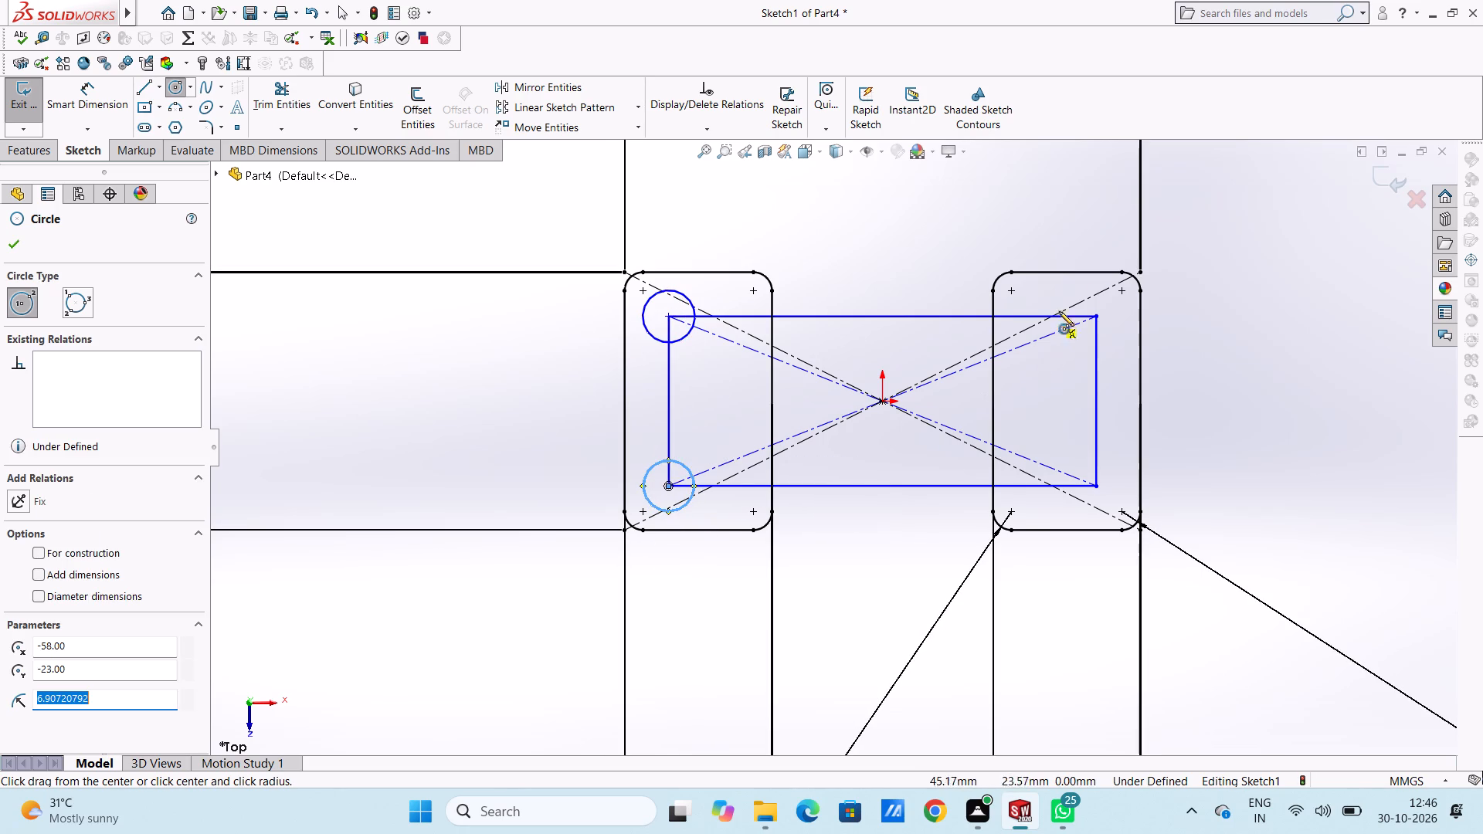
click(1095, 314)
click(1107, 336)
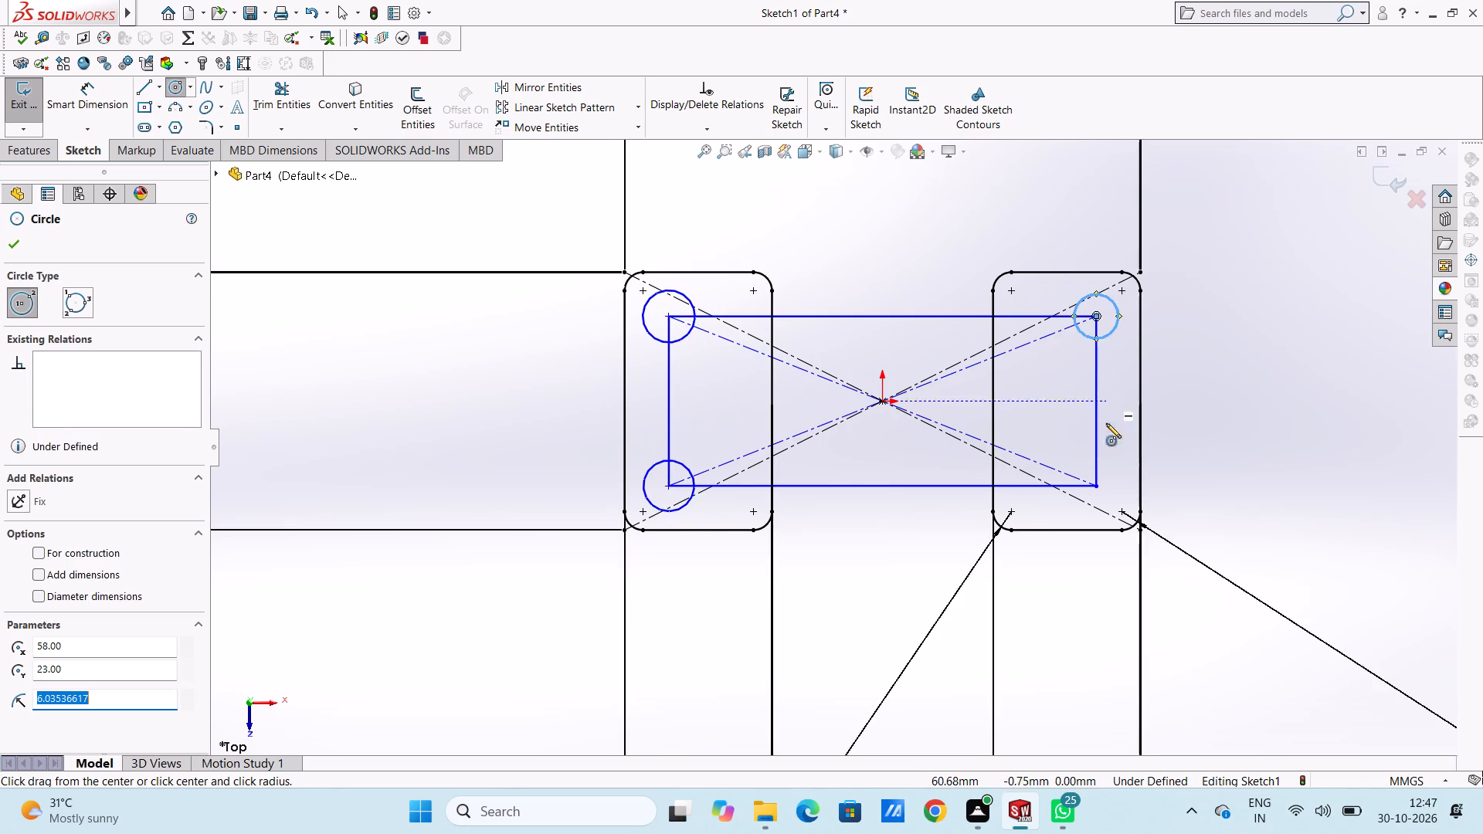
click(1098, 489)
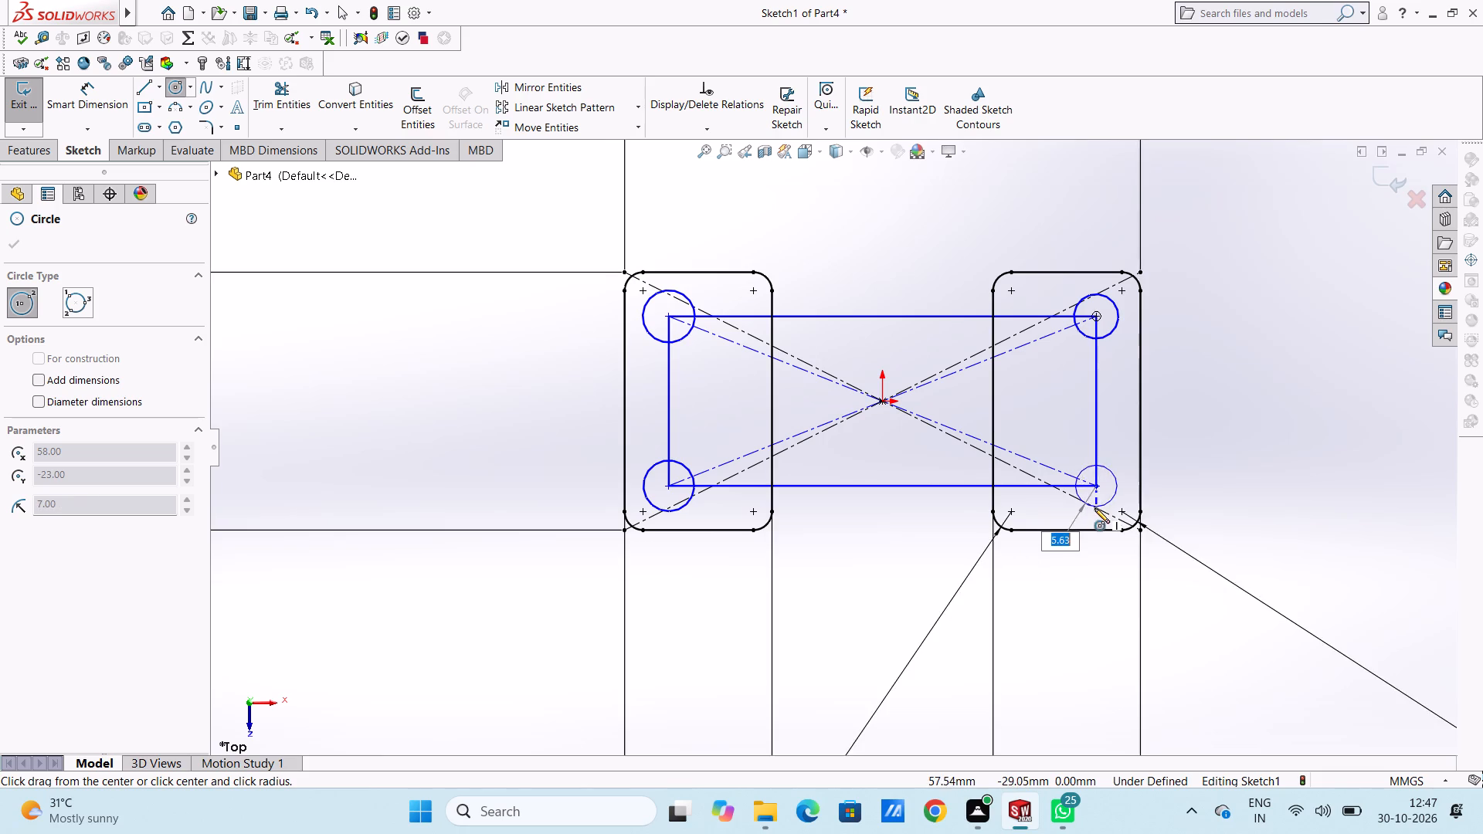
click(1089, 514)
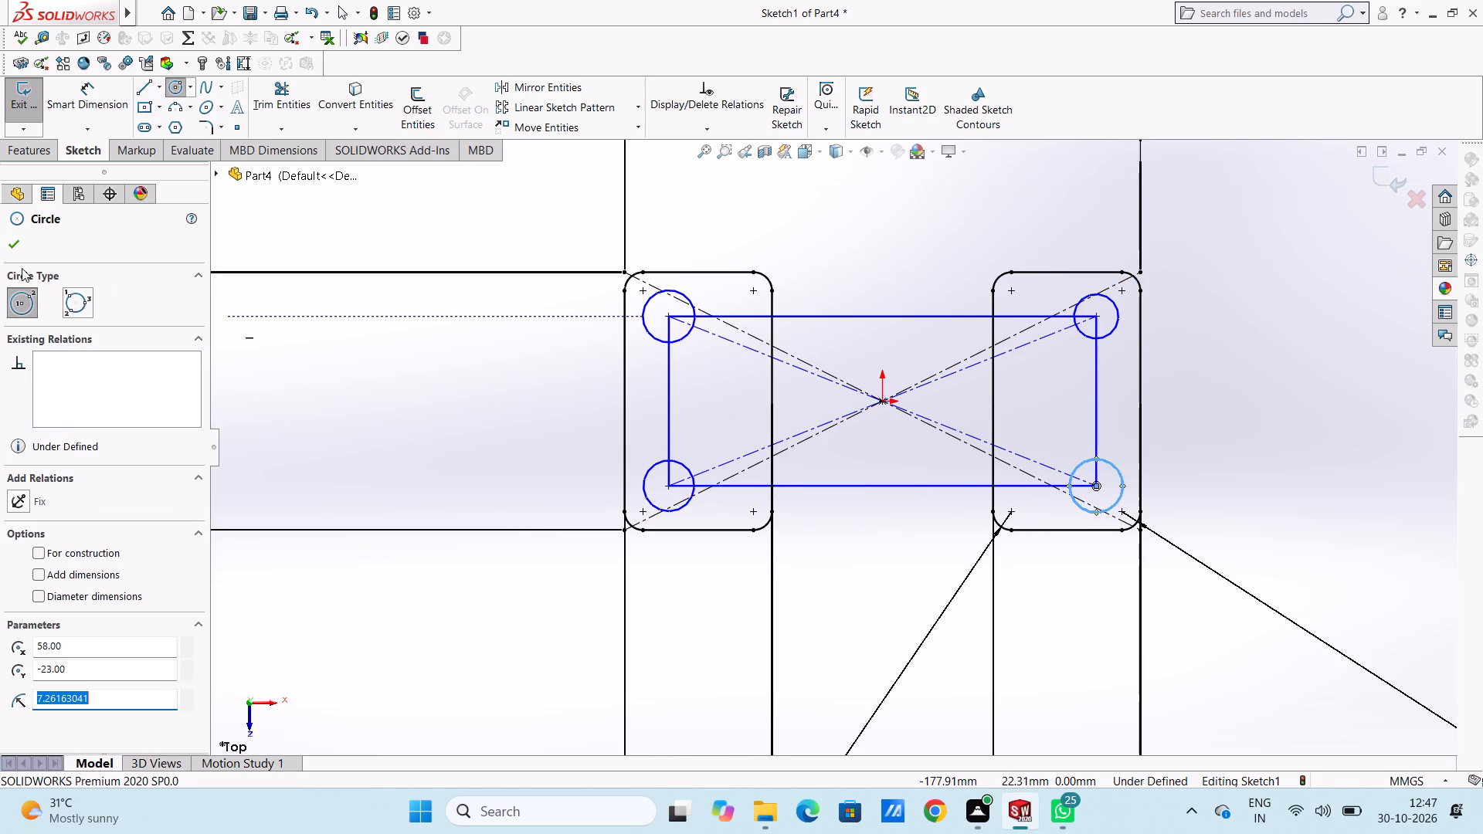
click(7, 243)
click(356, 388)
Trim away the inner hole-spacing rectangle's left side and its top and bottom edges as far as the right rounded rectangle.
scroll(413, 354, up, 4)
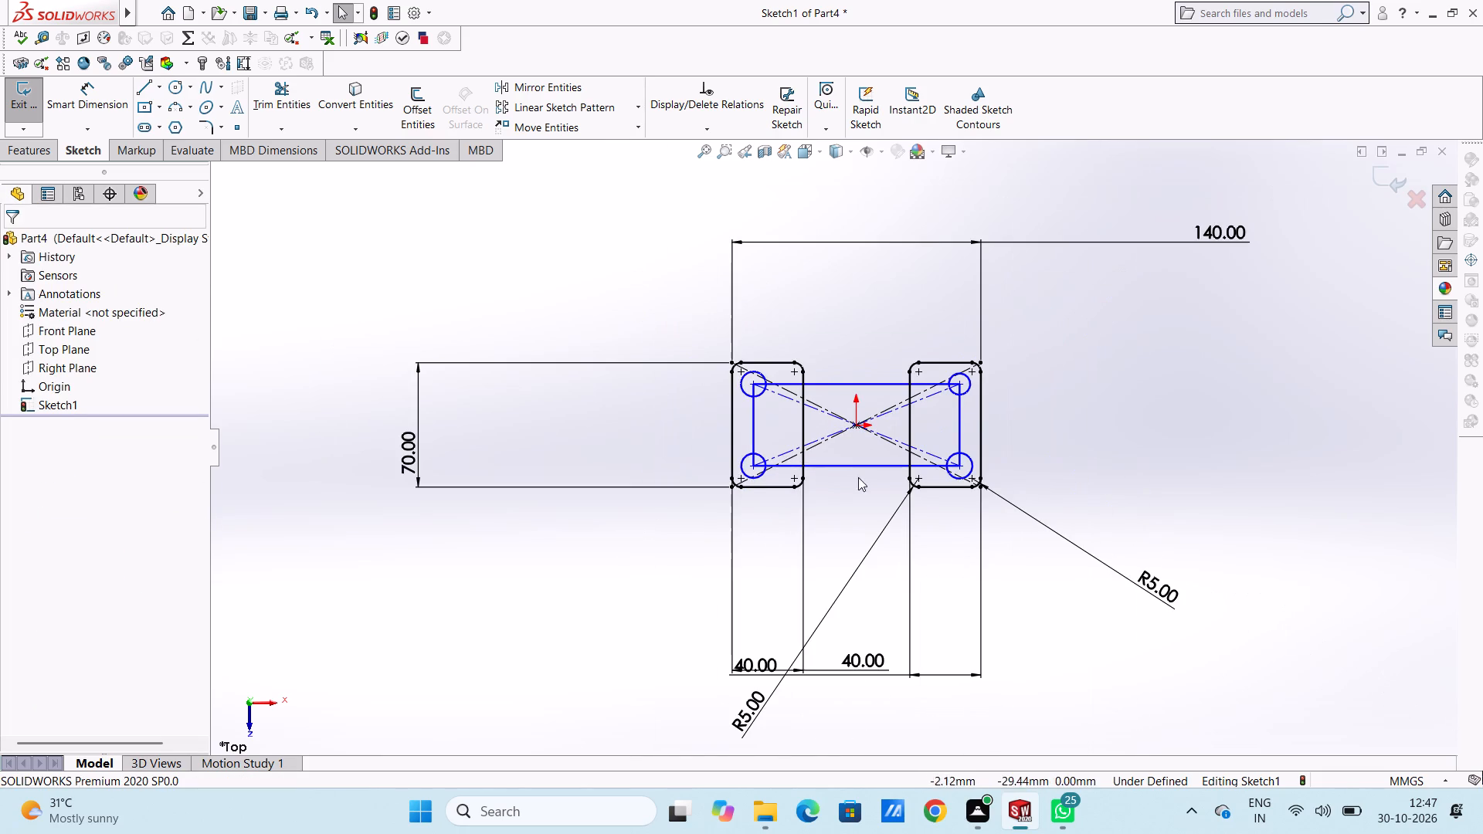
scroll(945, 470, down, 2)
scroll(949, 472, up, 2)
scroll(949, 472, down, 2)
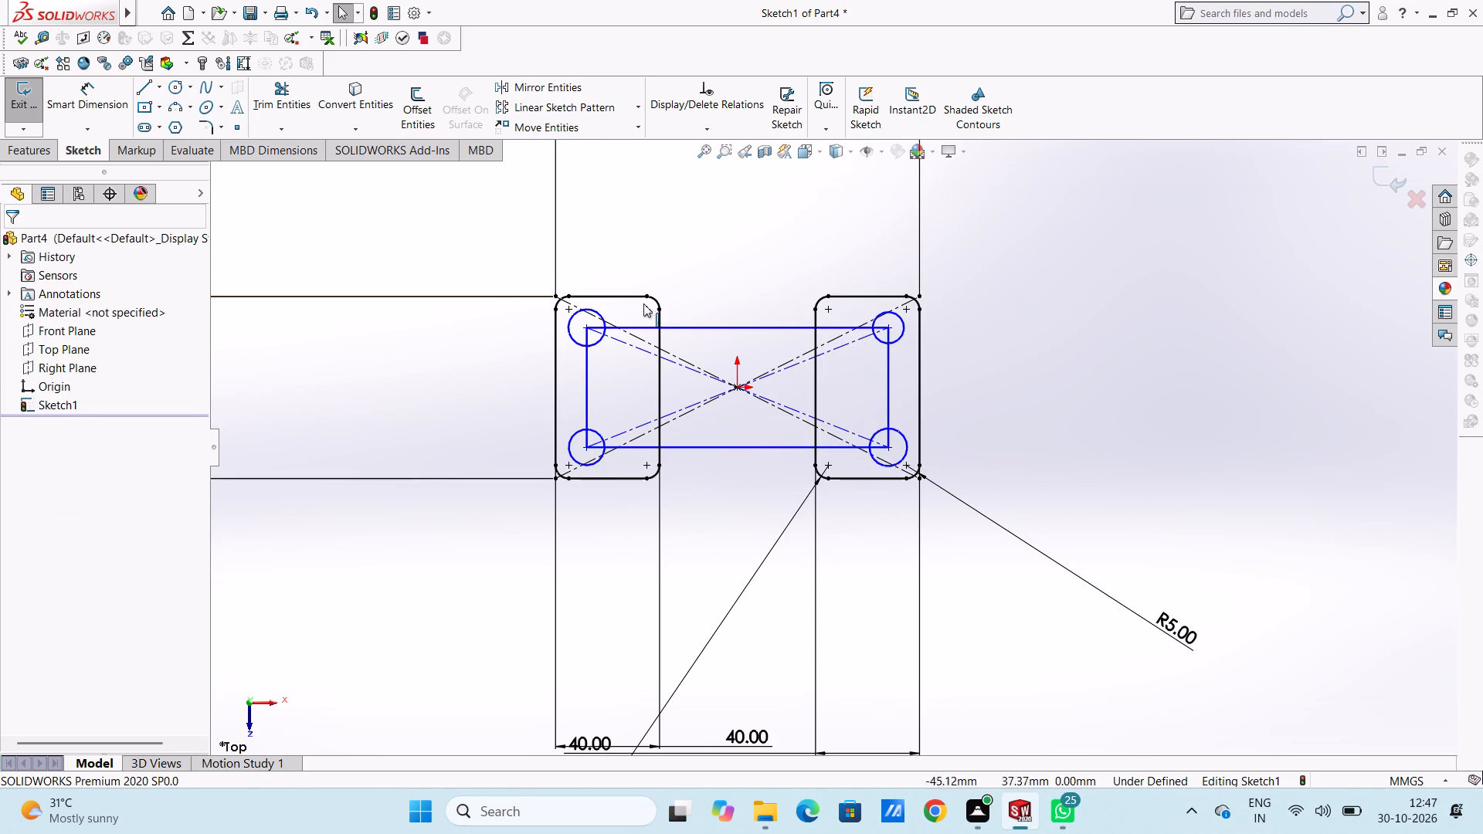
click(286, 93)
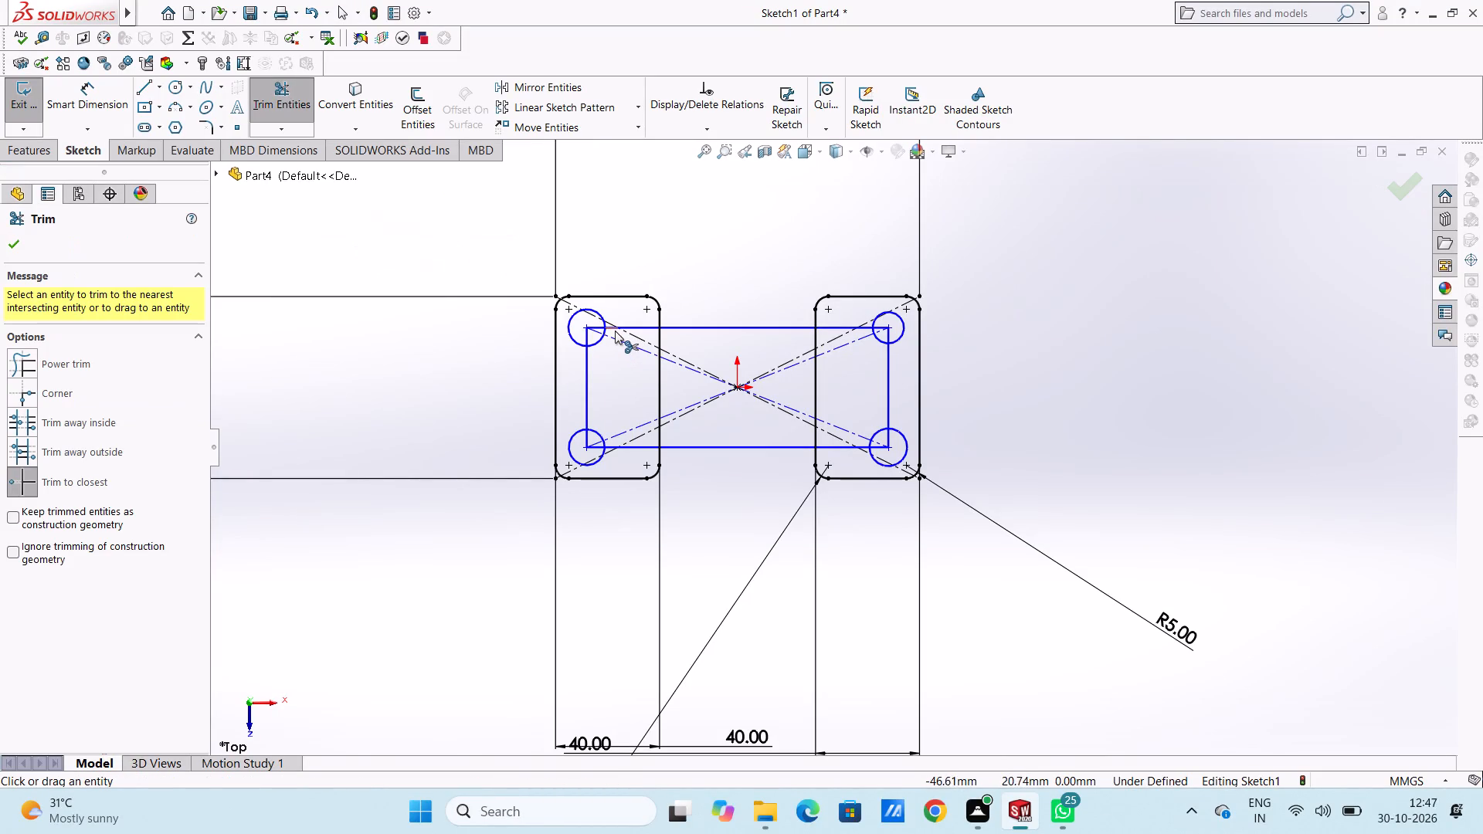
click(615, 330)
scroll(609, 358, down, 5)
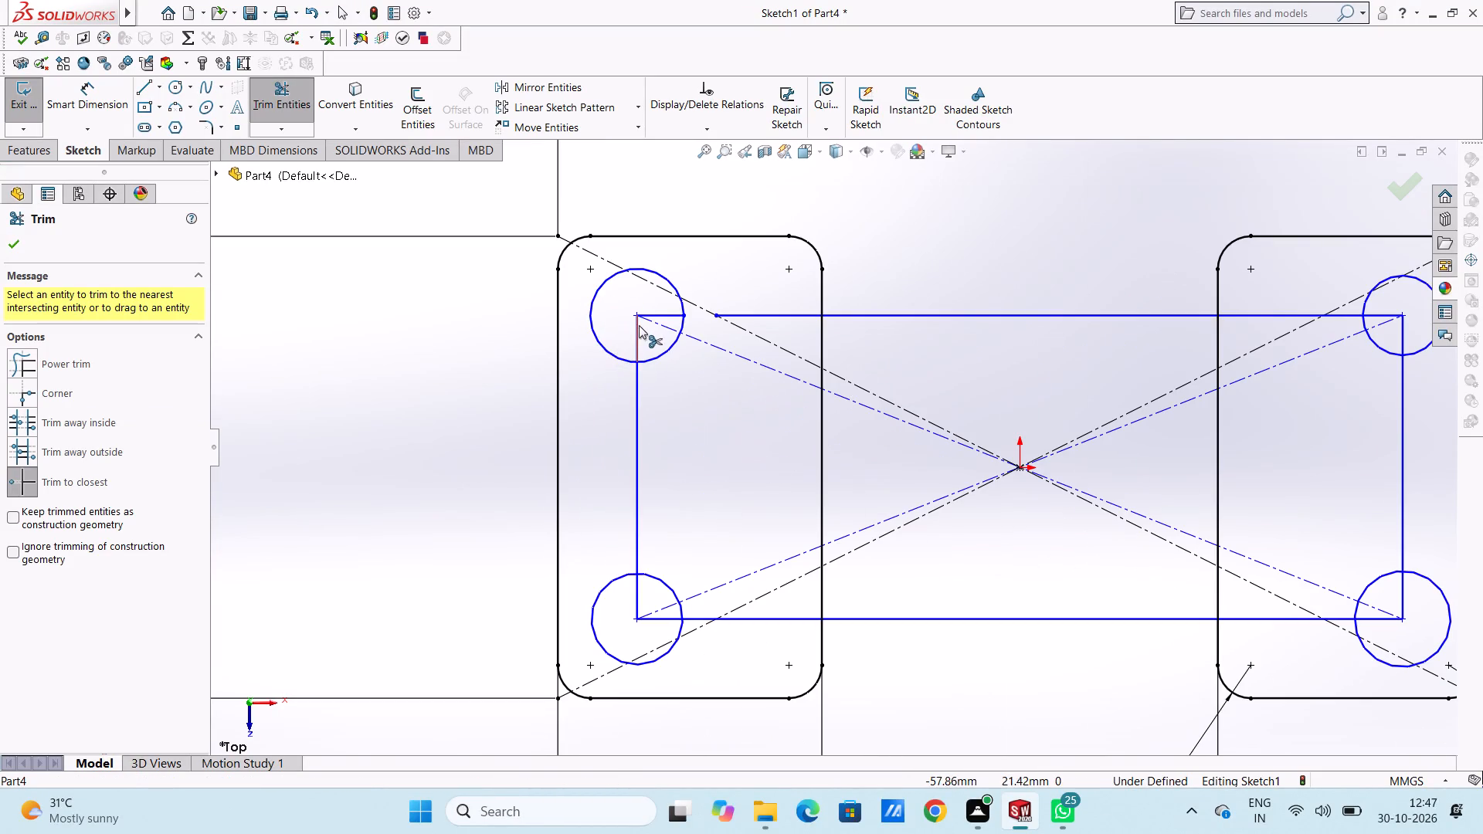
click(649, 315)
click(640, 331)
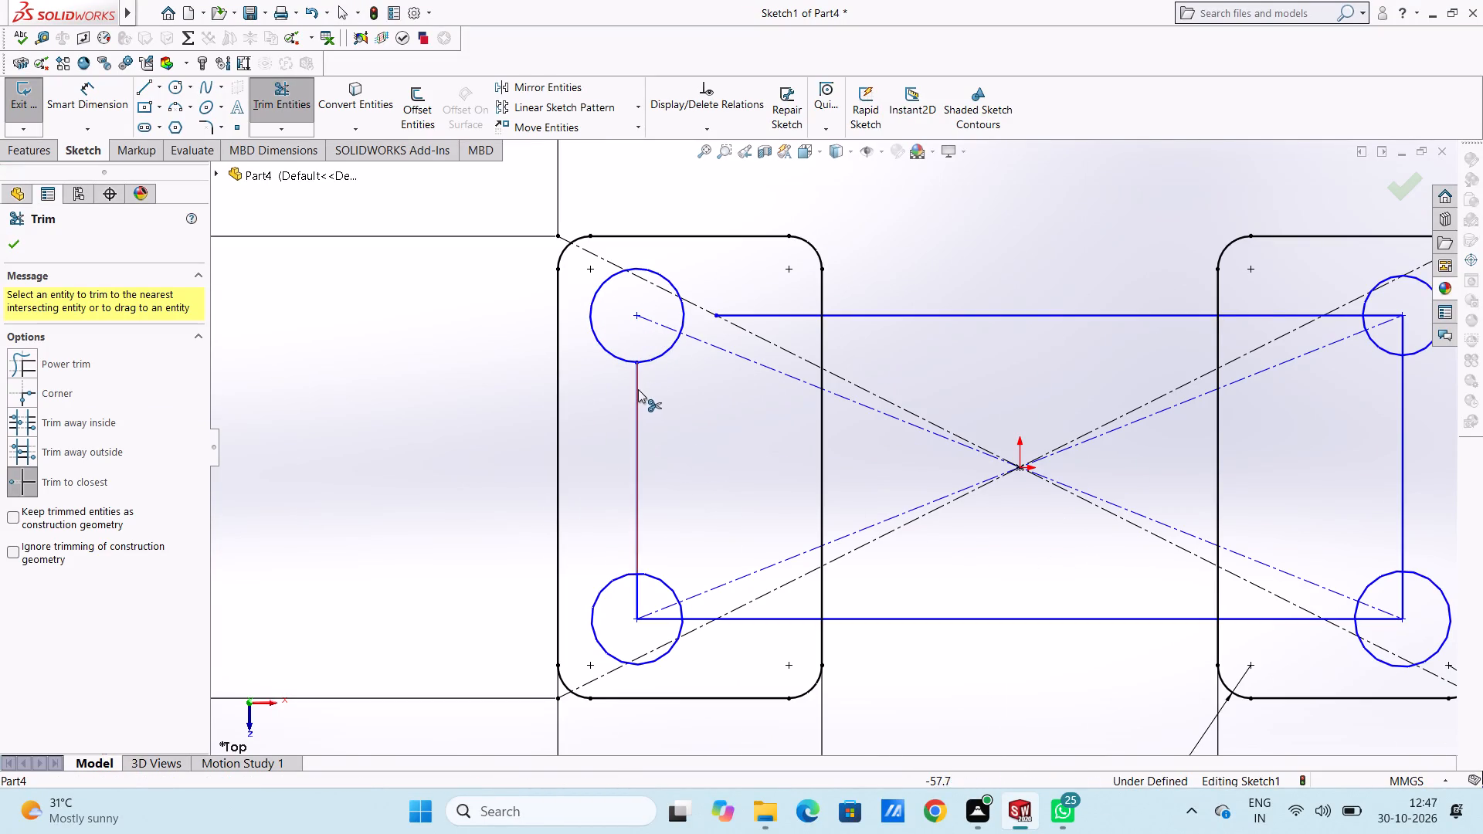
click(638, 389)
click(638, 592)
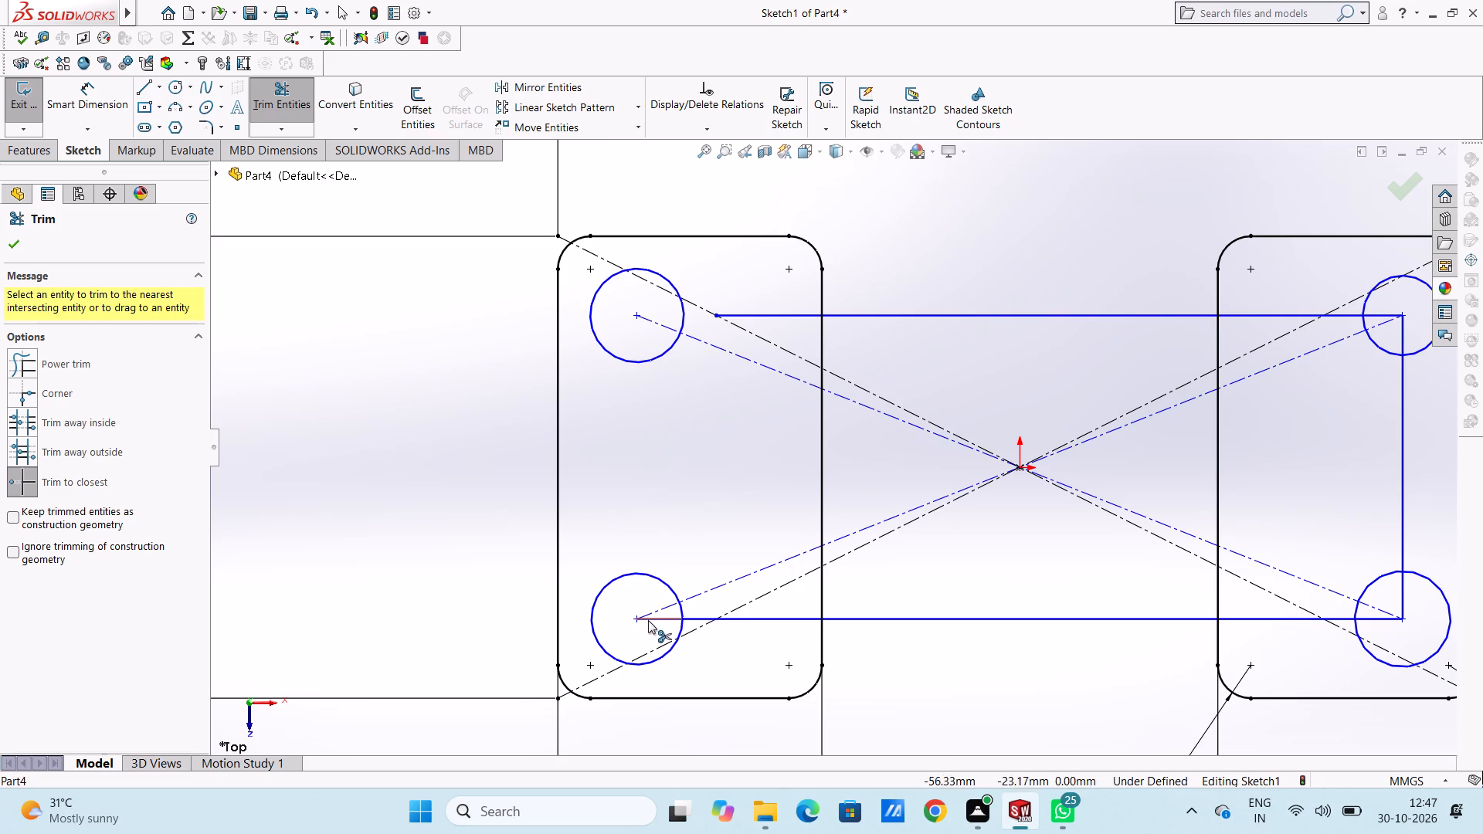
click(648, 620)
click(694, 615)
click(765, 623)
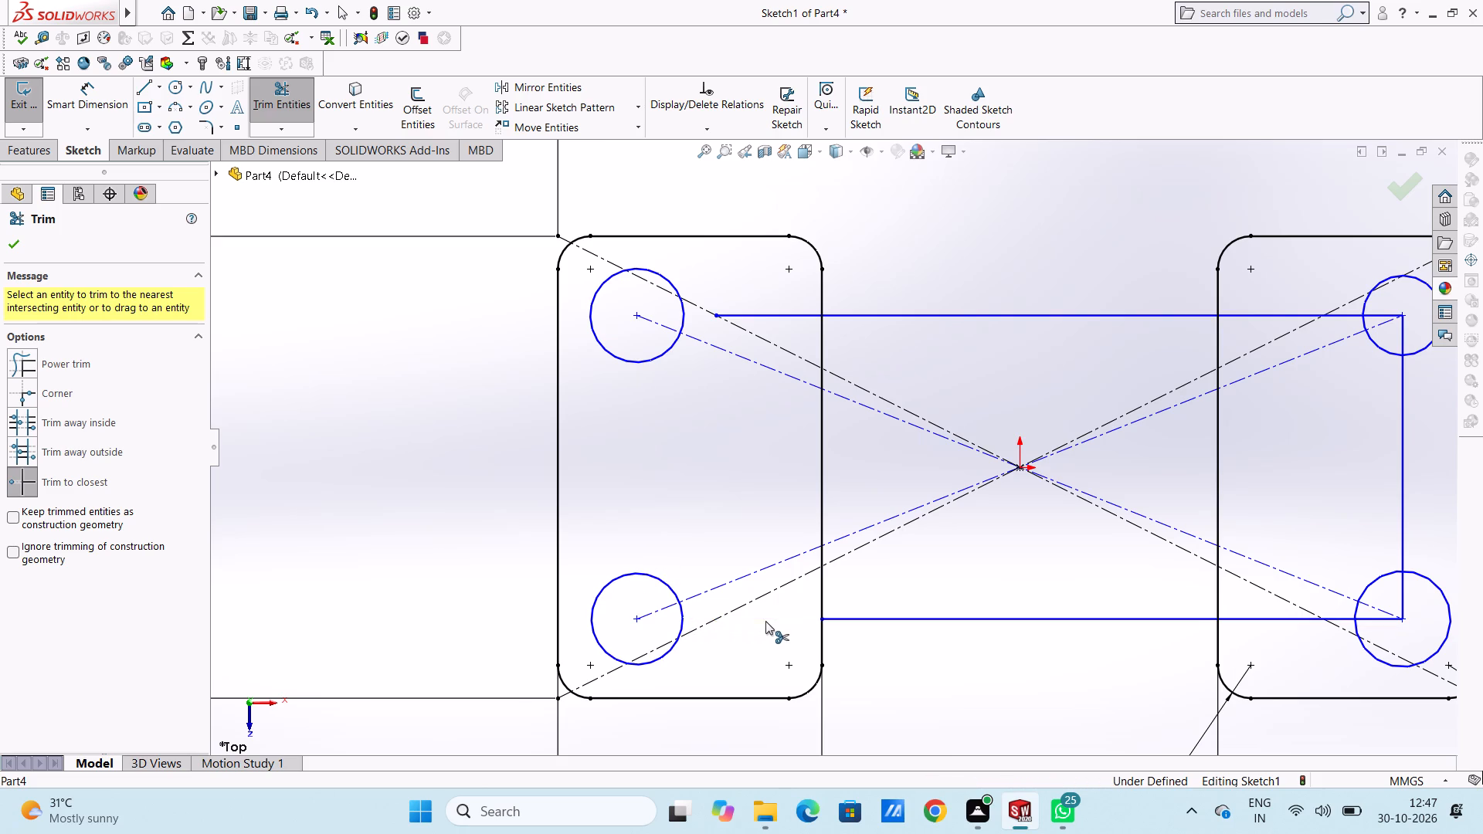
click(753, 320)
click(867, 319)
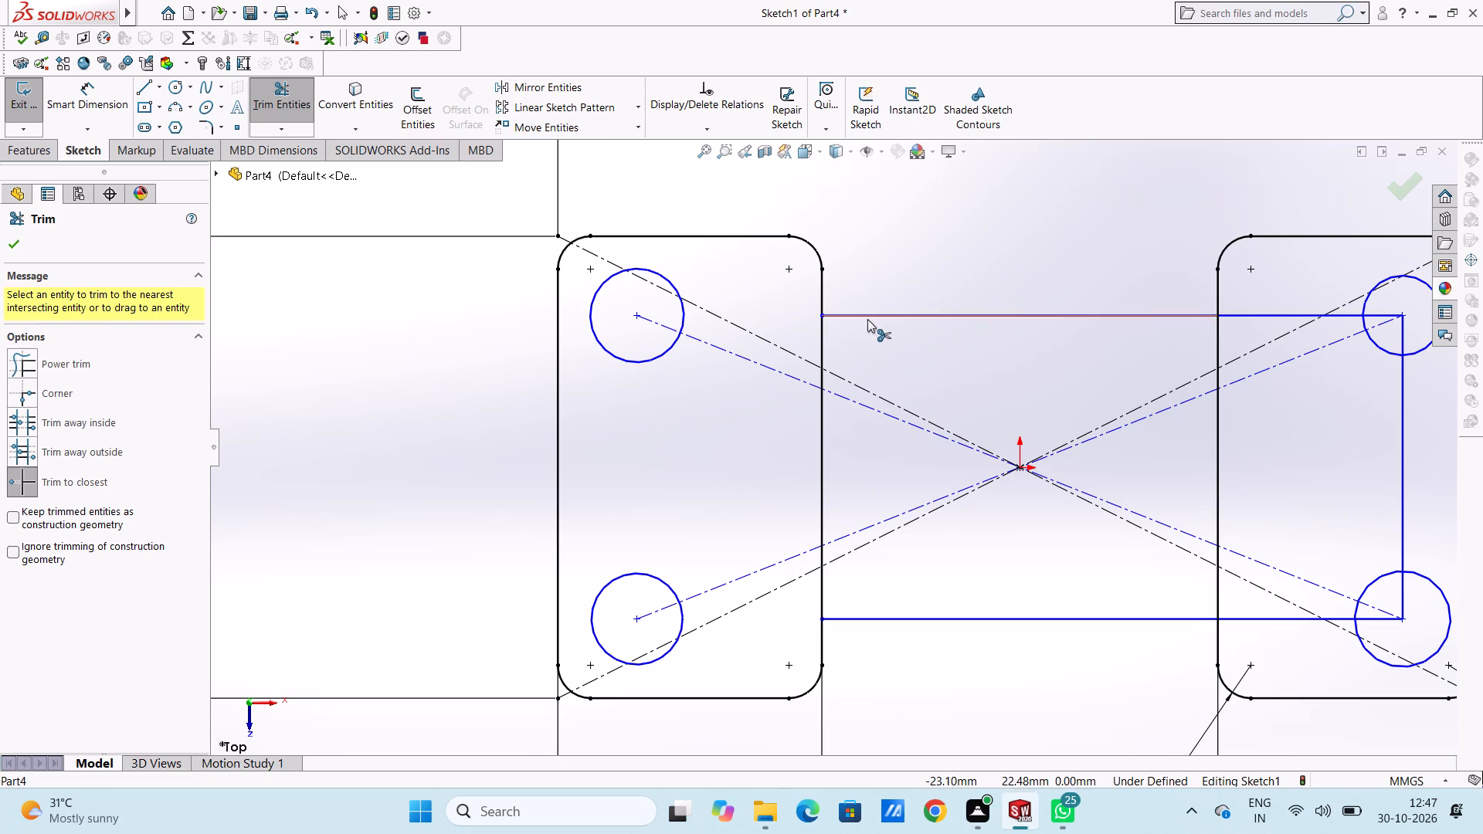
click(990, 625)
click(990, 621)
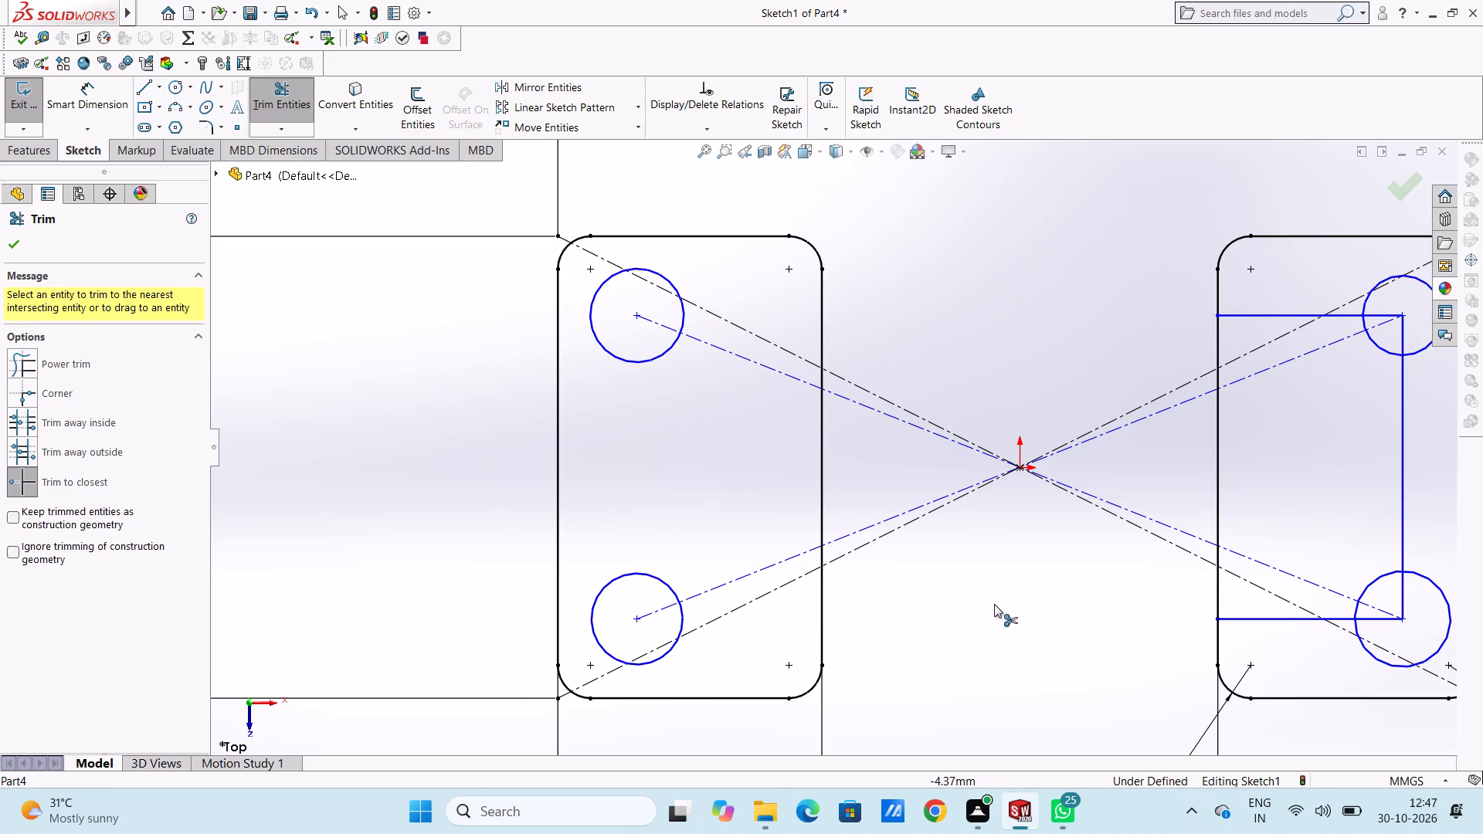
Trim the remaining hole-spacing rectangle lines inside the right rounded rectangle, leaving only the circles and construction diagonals.
scroll(1029, 534, up, 4)
scroll(1023, 480, down, 4)
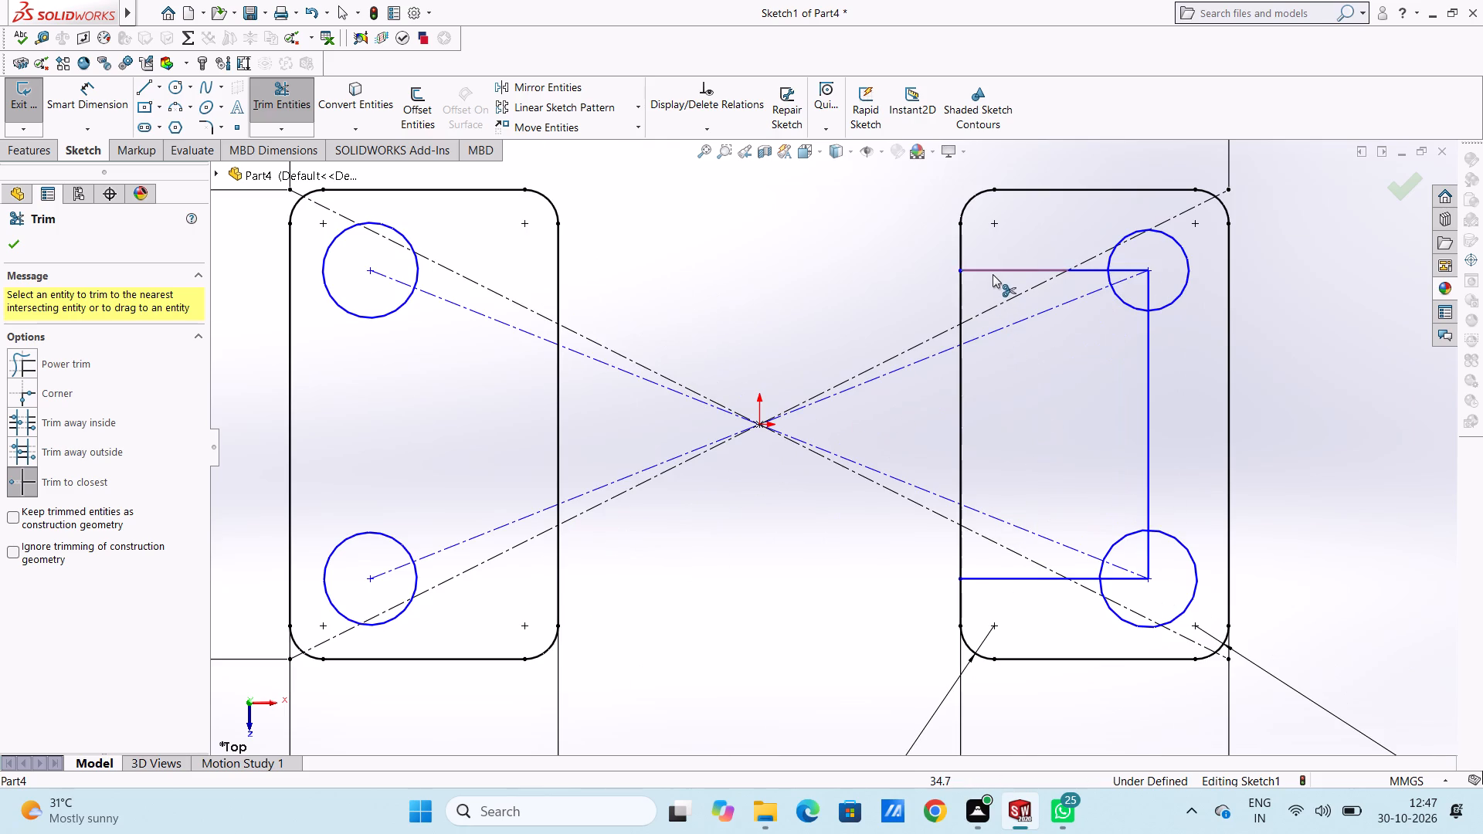
click(993, 268)
click(1078, 276)
click(1078, 273)
click(1128, 273)
click(1148, 290)
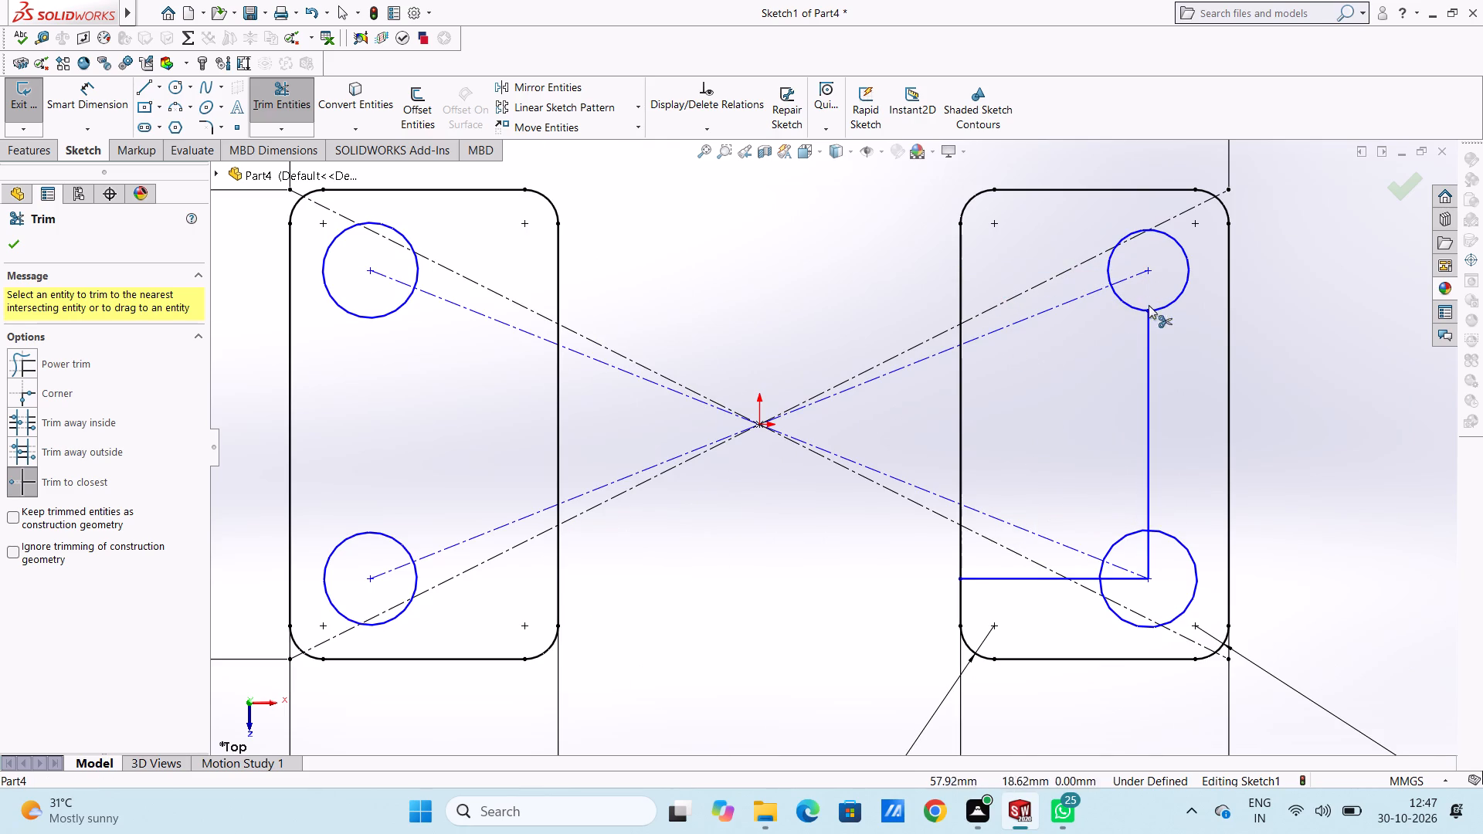
click(1150, 332)
click(1146, 552)
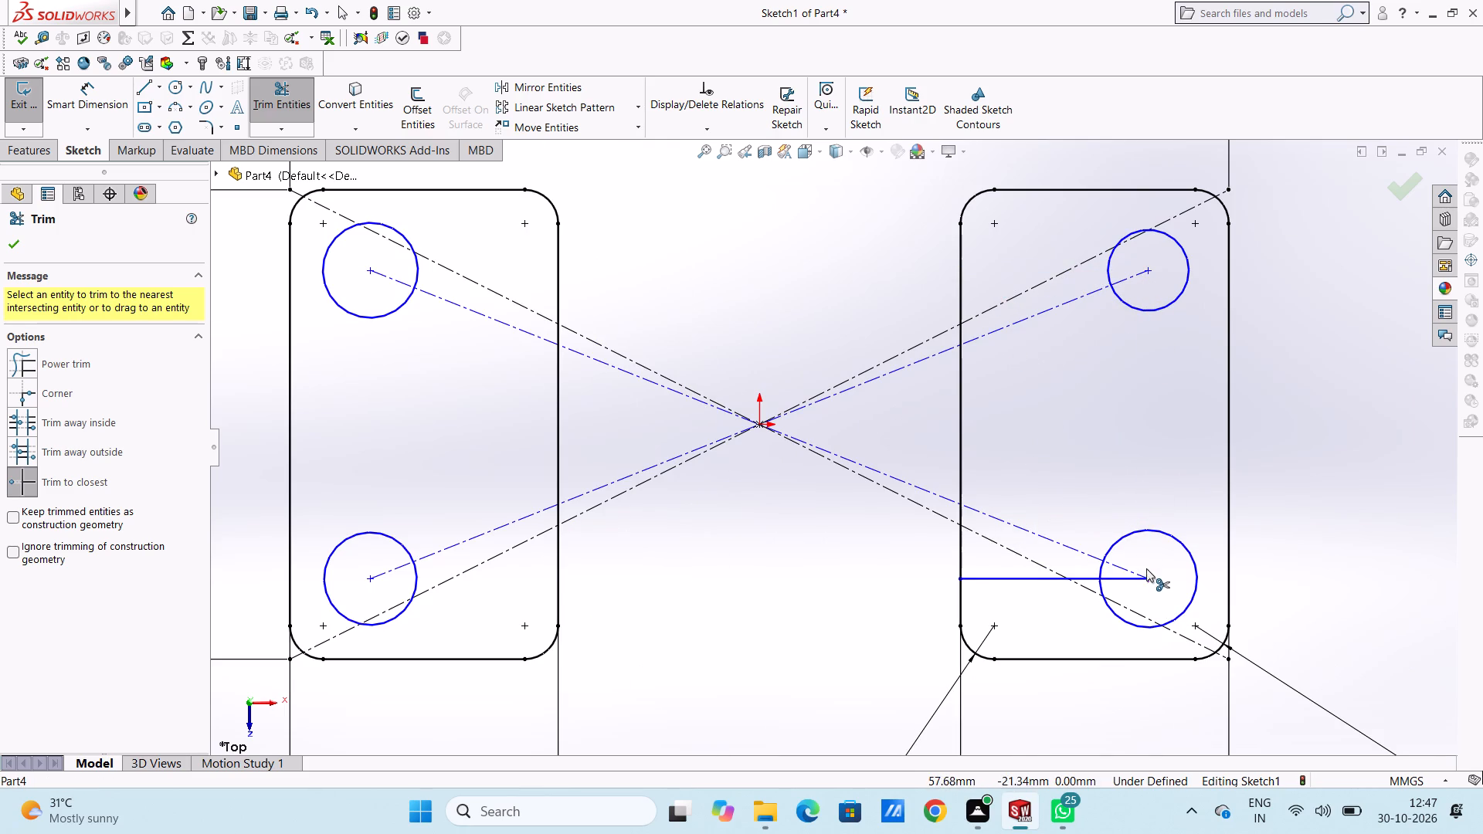
click(1139, 581)
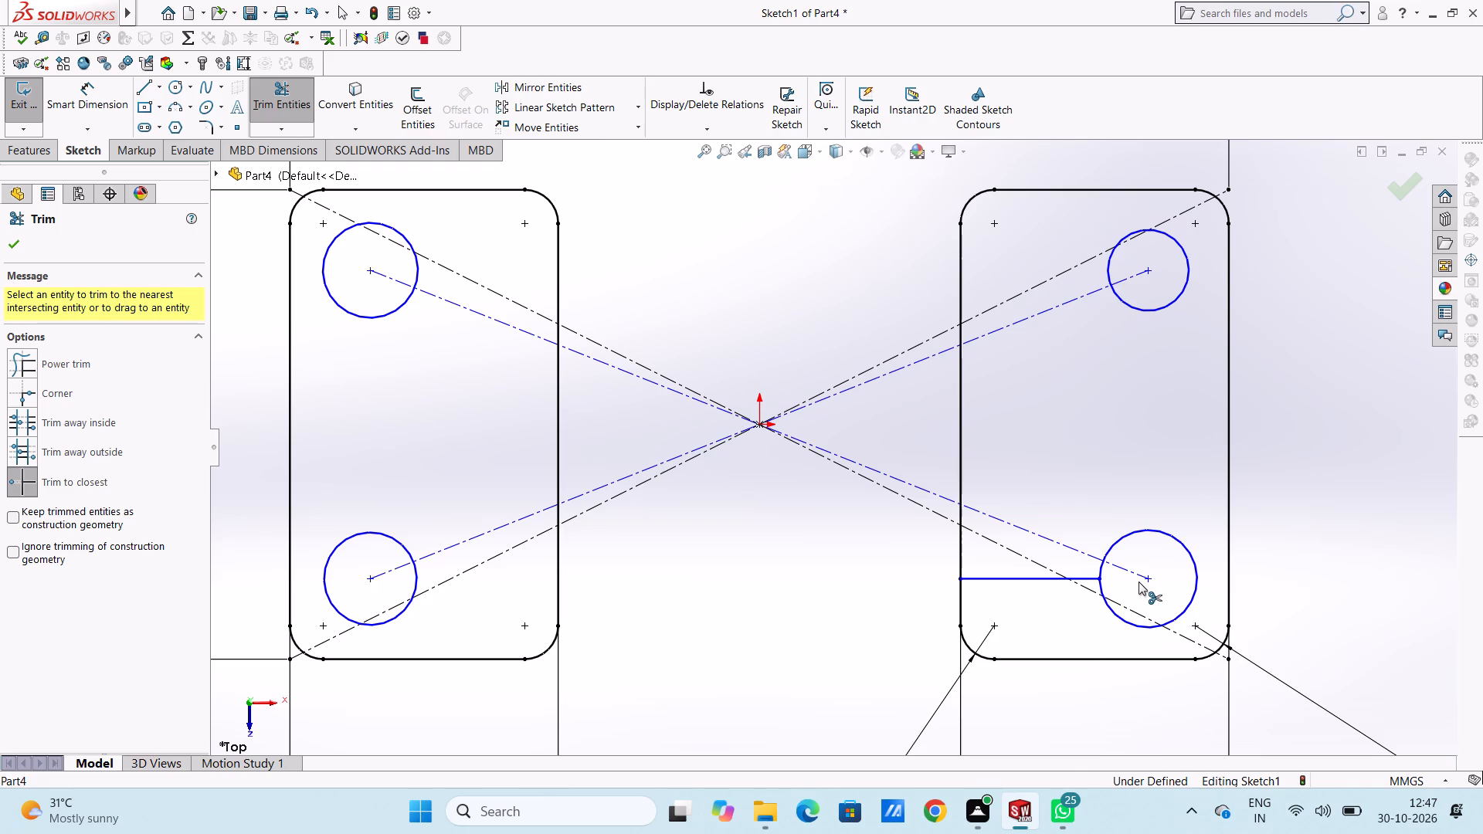
click(1084, 577)
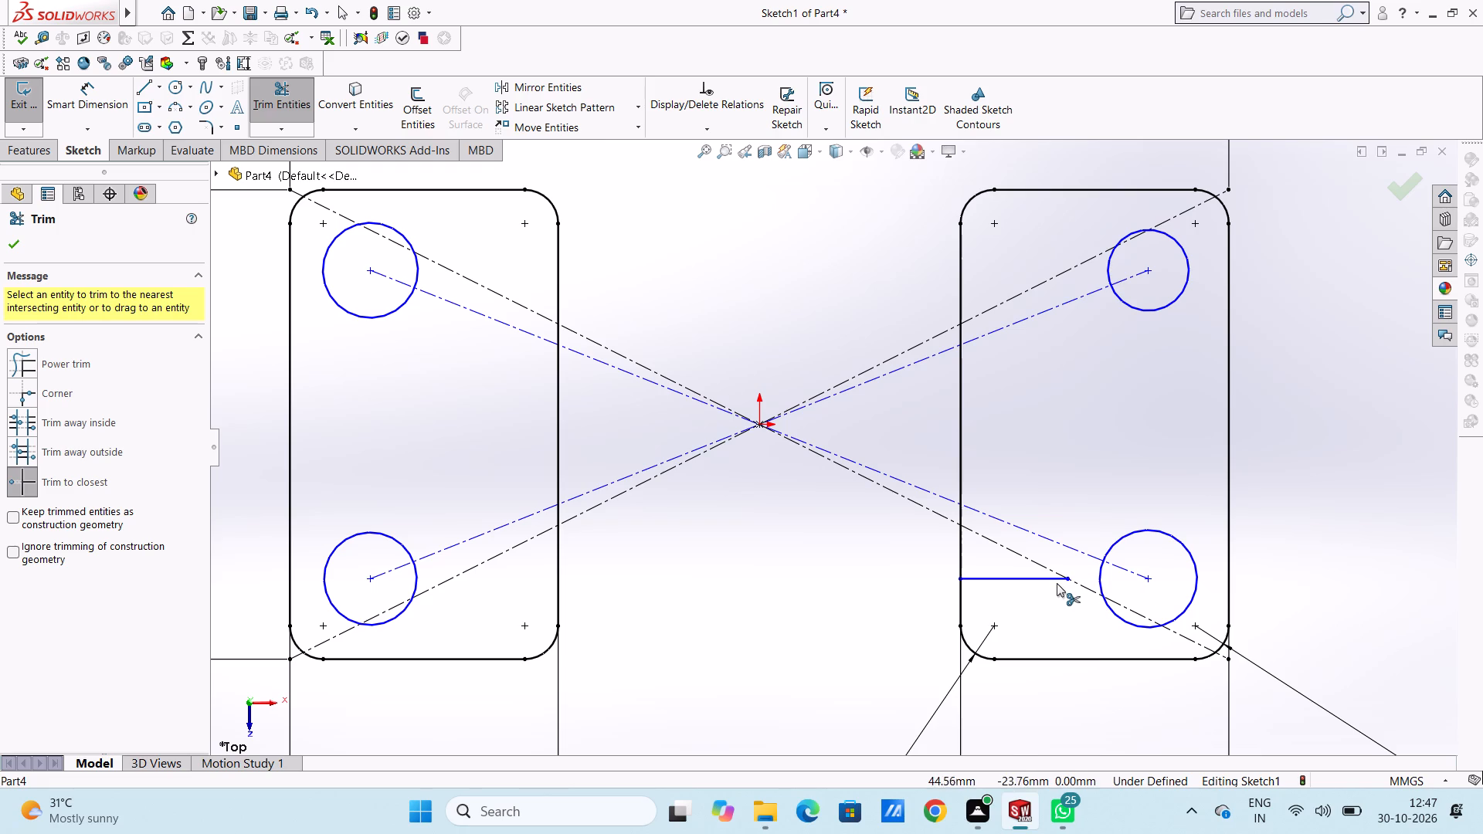
click(1051, 579)
scroll(1050, 555, up, 4)
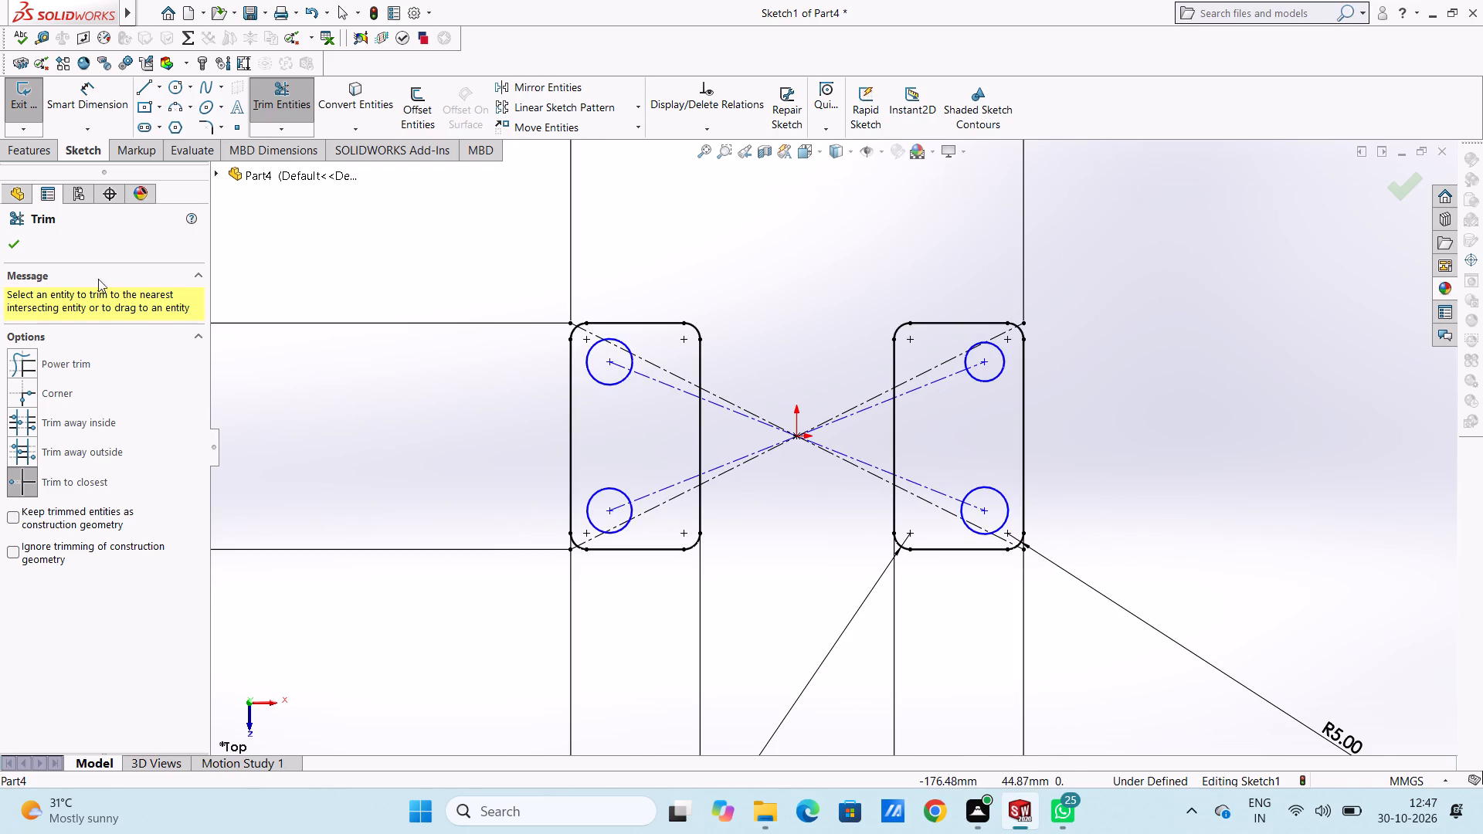
click(17, 246)
click(419, 271)
Dimension the two circles in the left rounded rectangle to 12 mm diameter each.
click(112, 110)
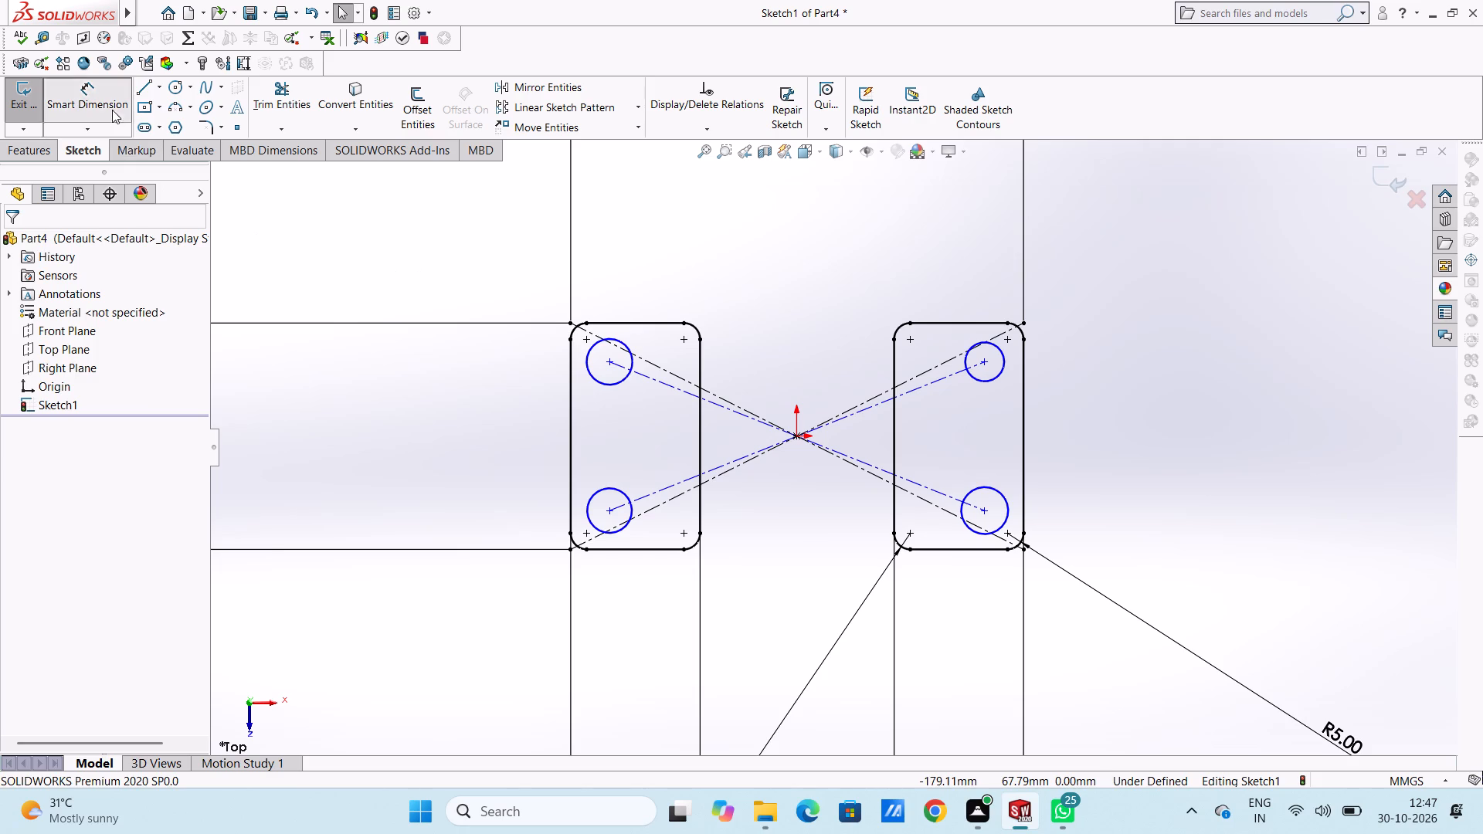
click(592, 352)
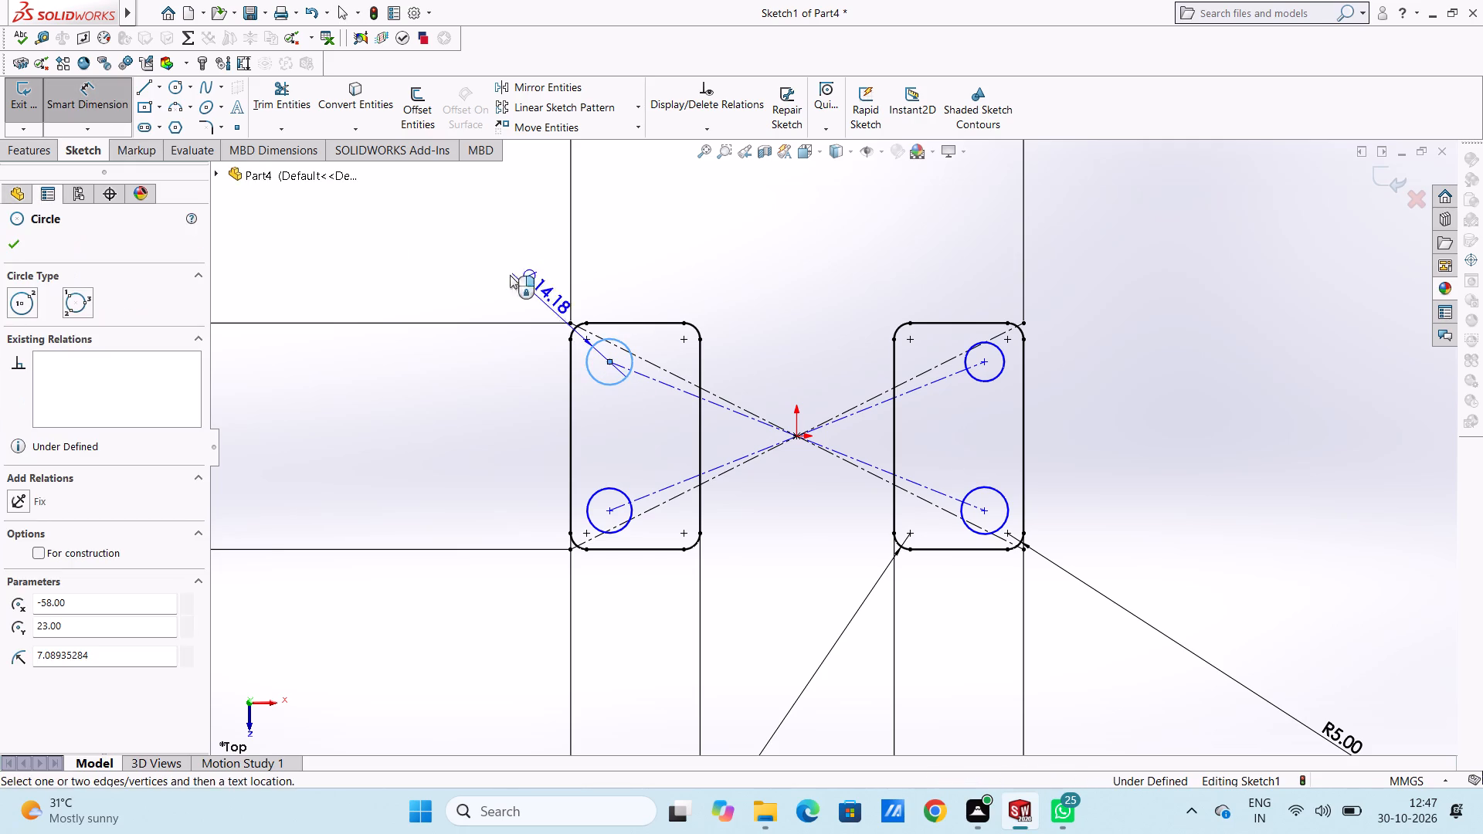
click(496, 263)
text(12)
key(Return)
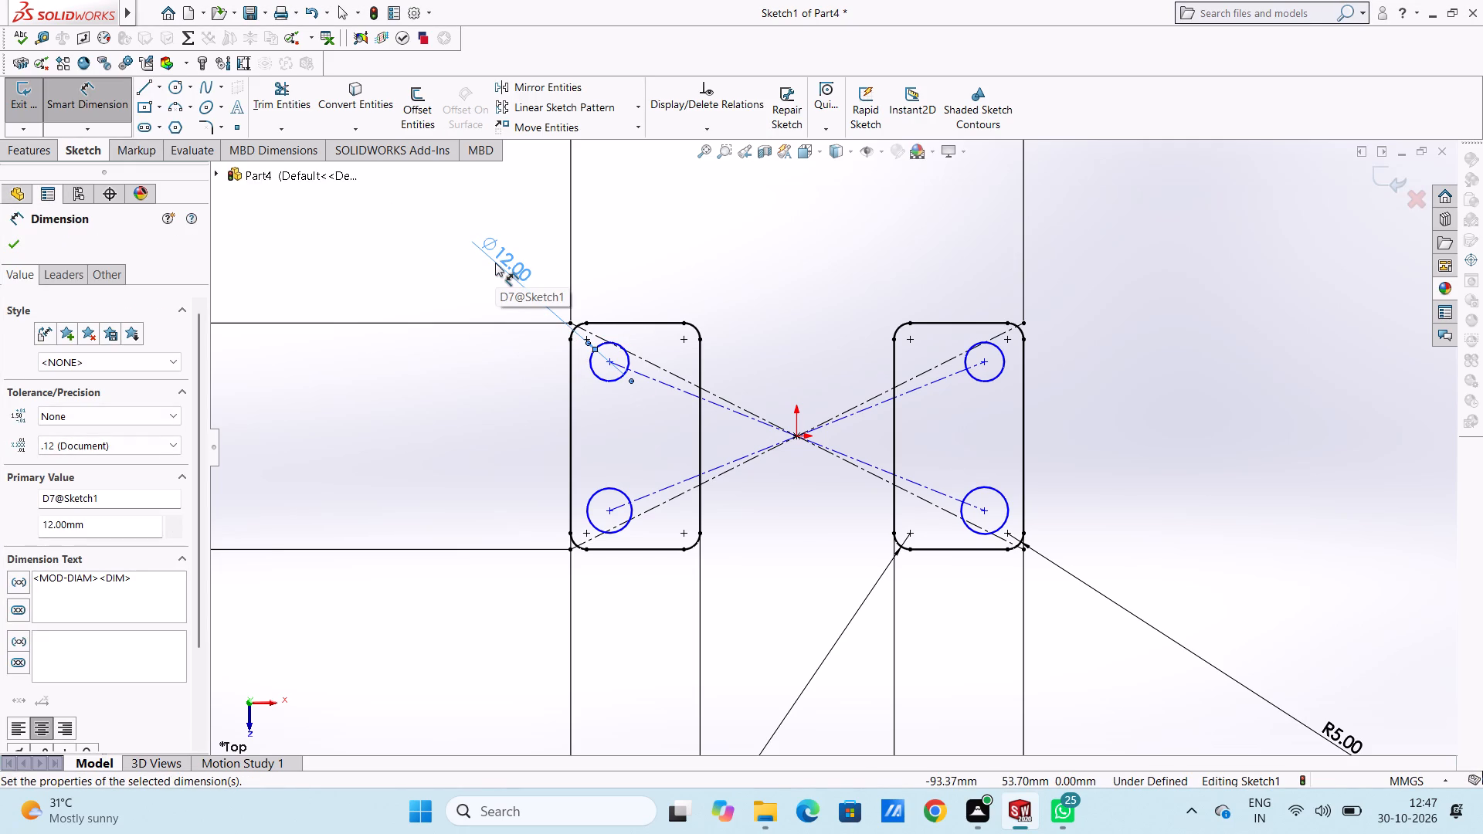
click(333, 238)
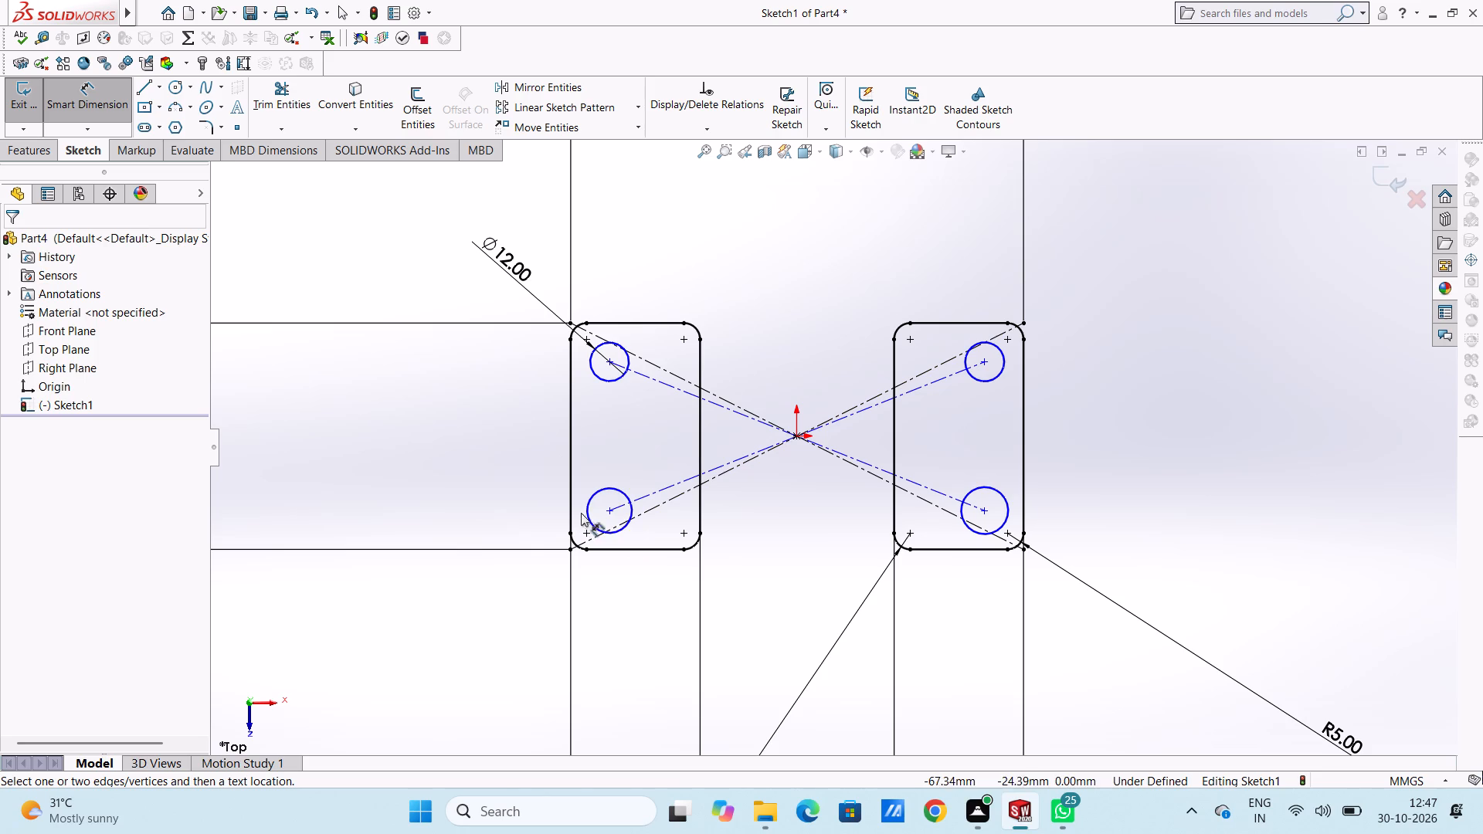
click(588, 511)
scroll(473, 588, up, 2)
click(461, 601)
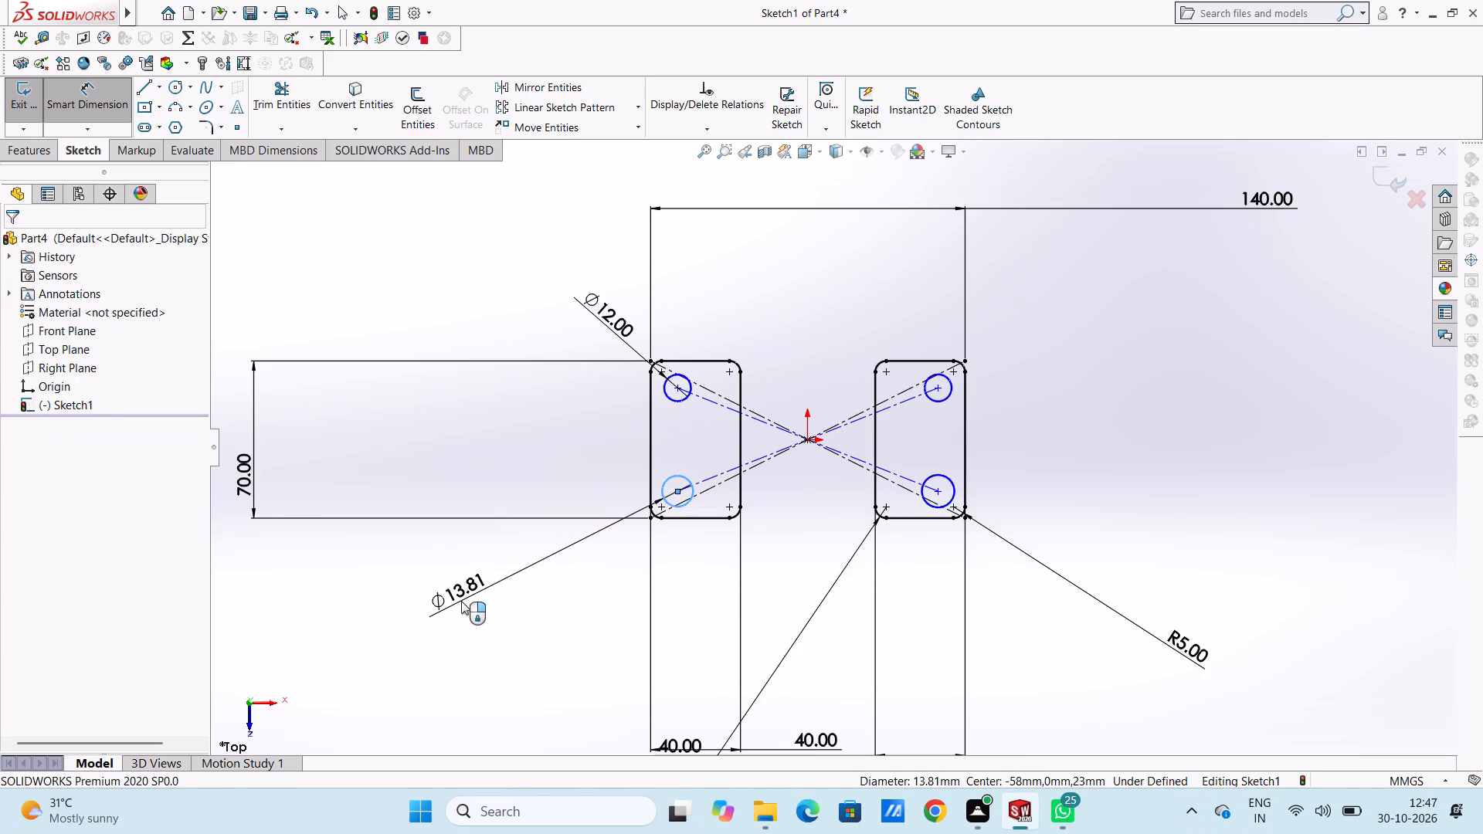
text(12)
key(Return)
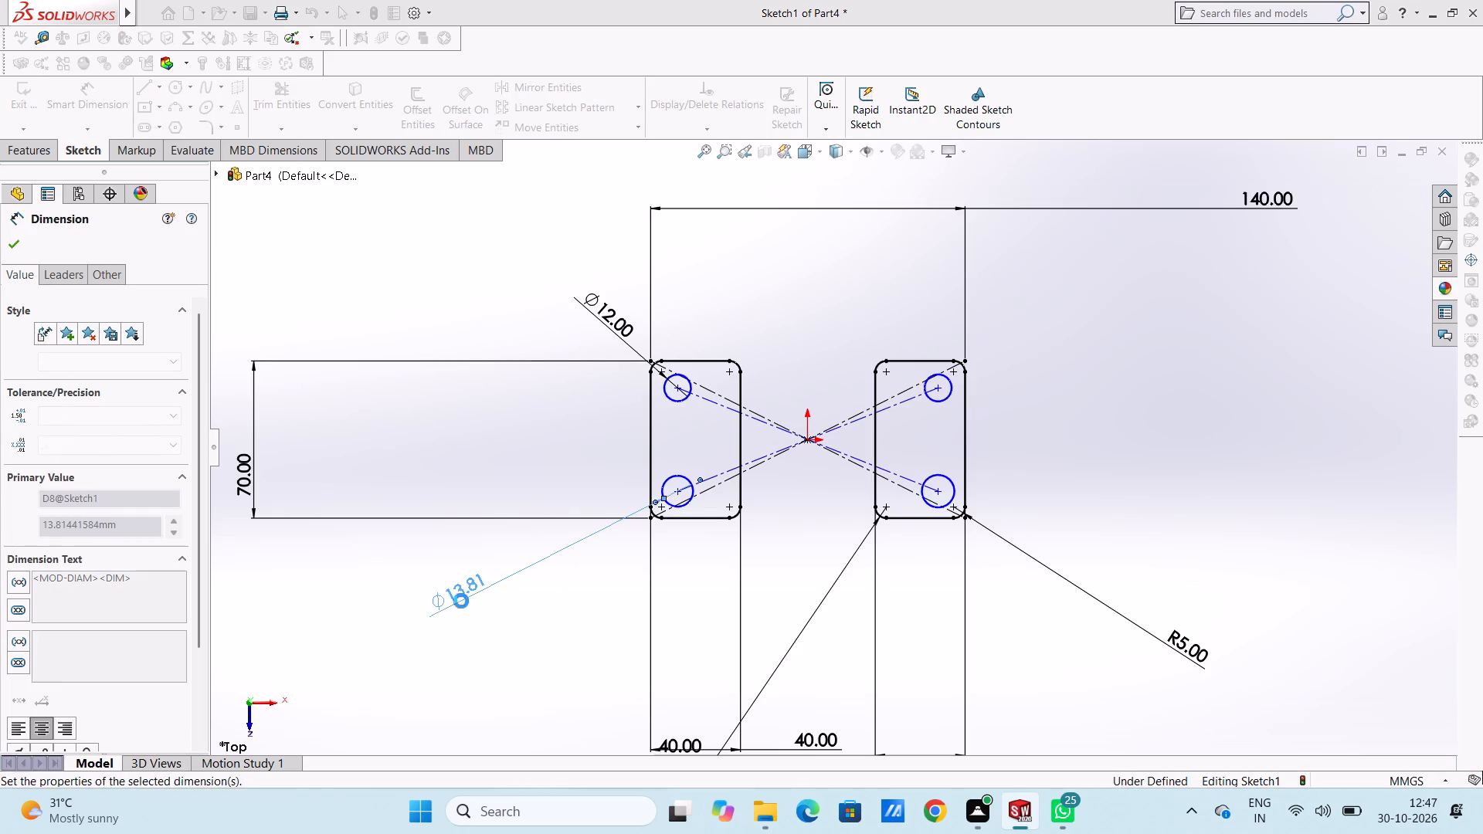
click(554, 431)
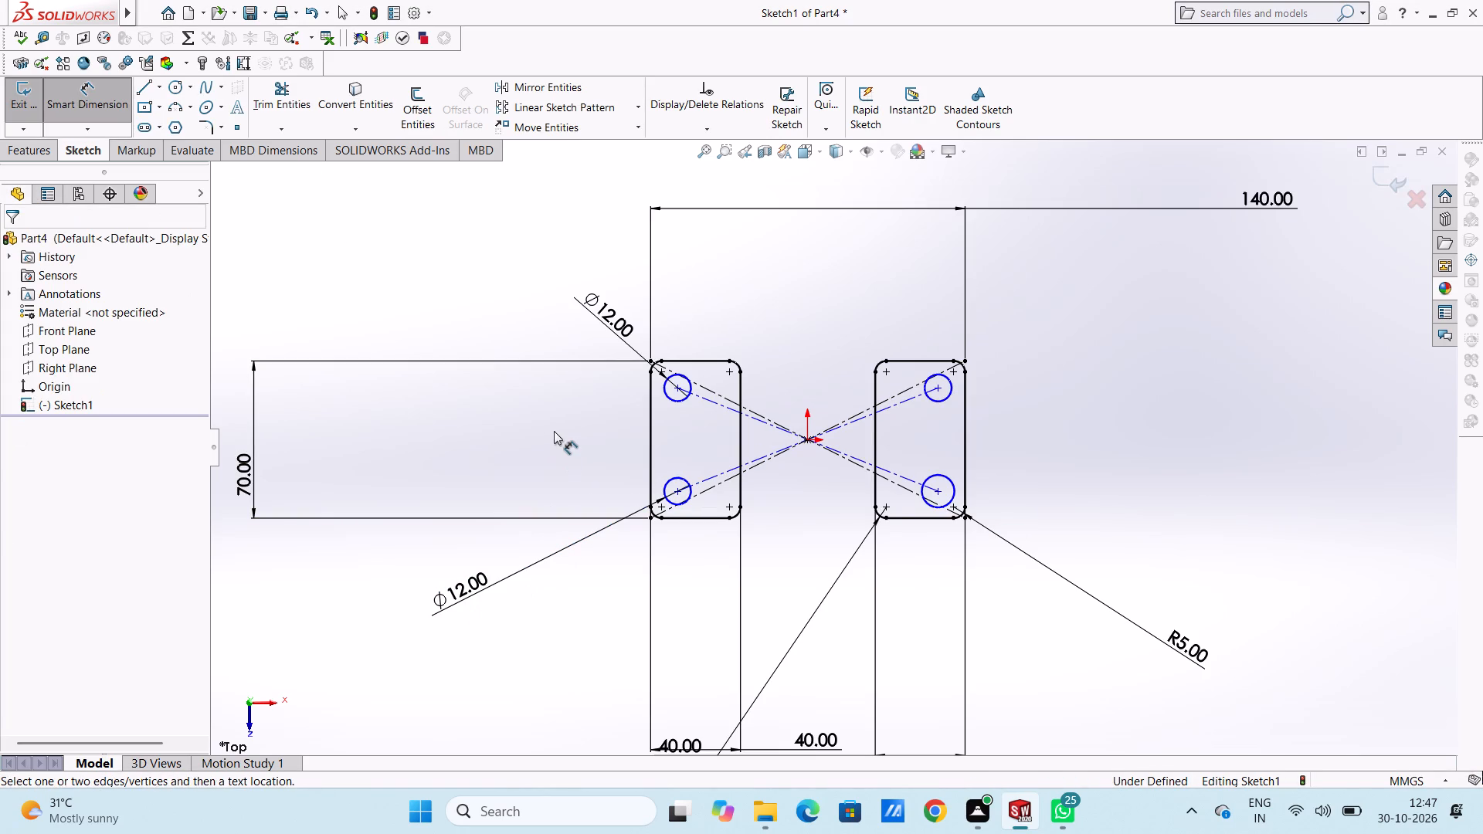
Dimension the two circles in the right rounded rectangle to 12 mm diameter each.
click(935, 401)
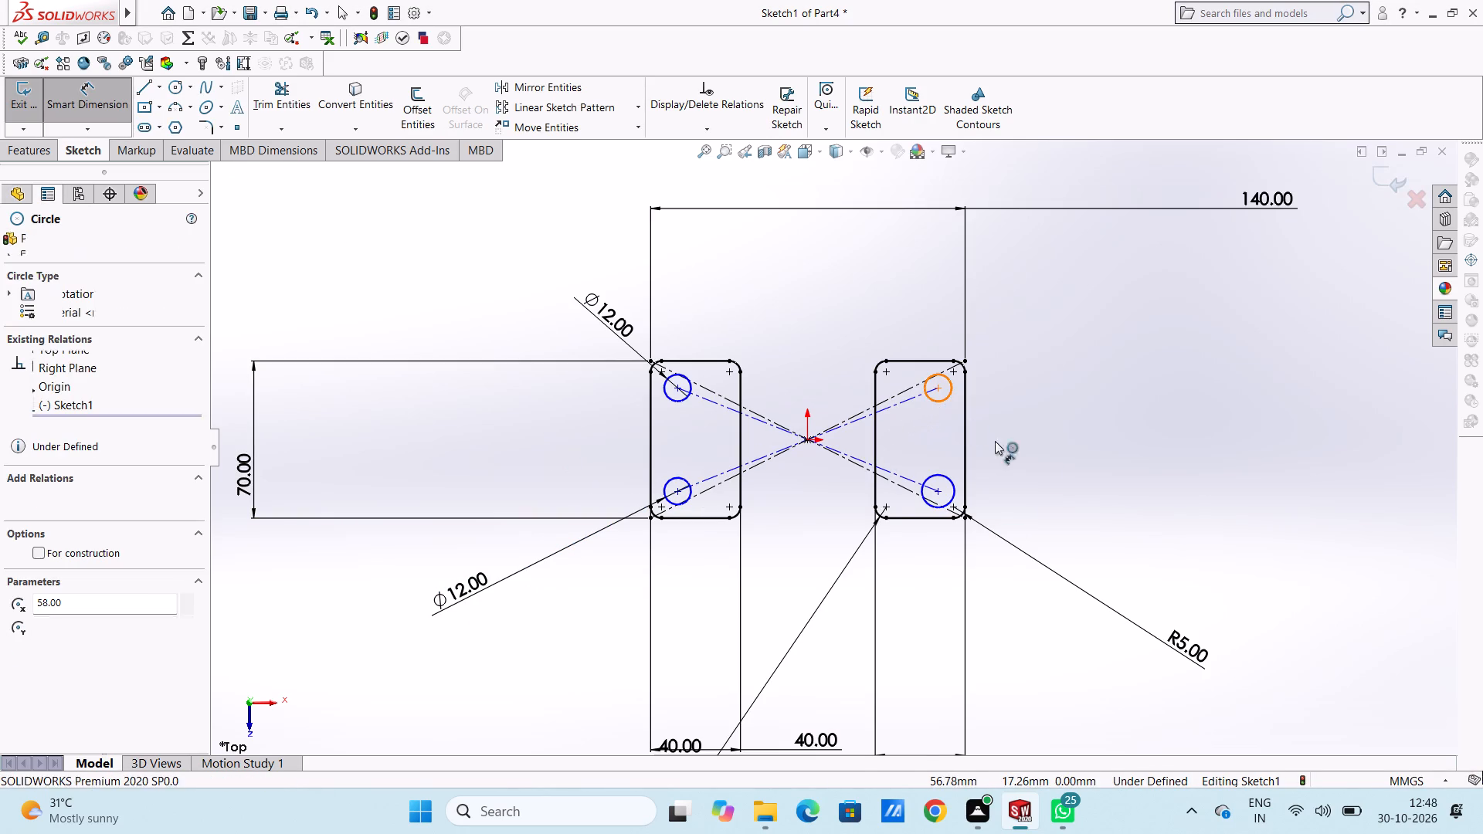
click(1169, 505)
text(12)
key(Return)
click(1109, 387)
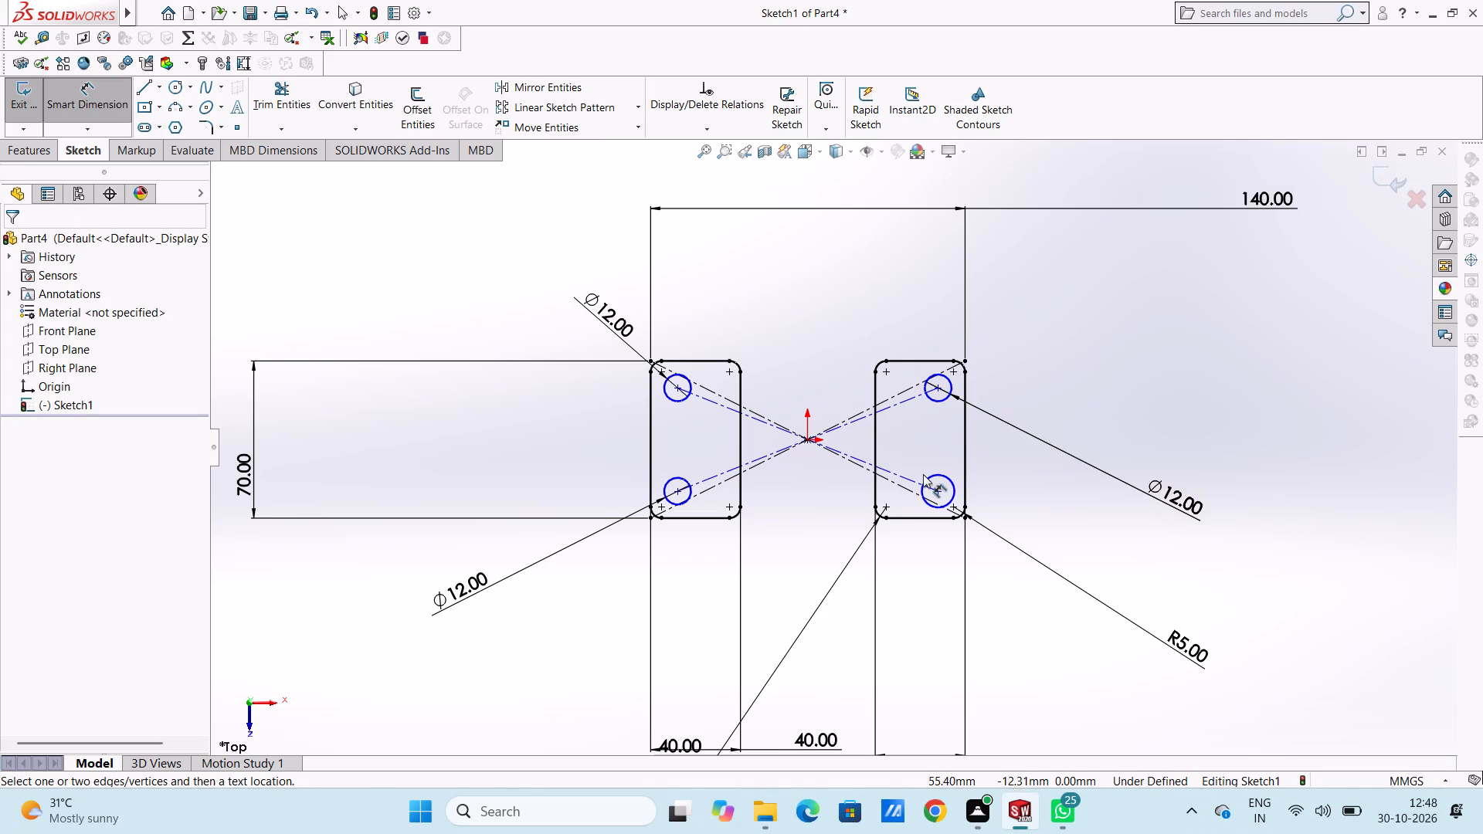
click(937, 470)
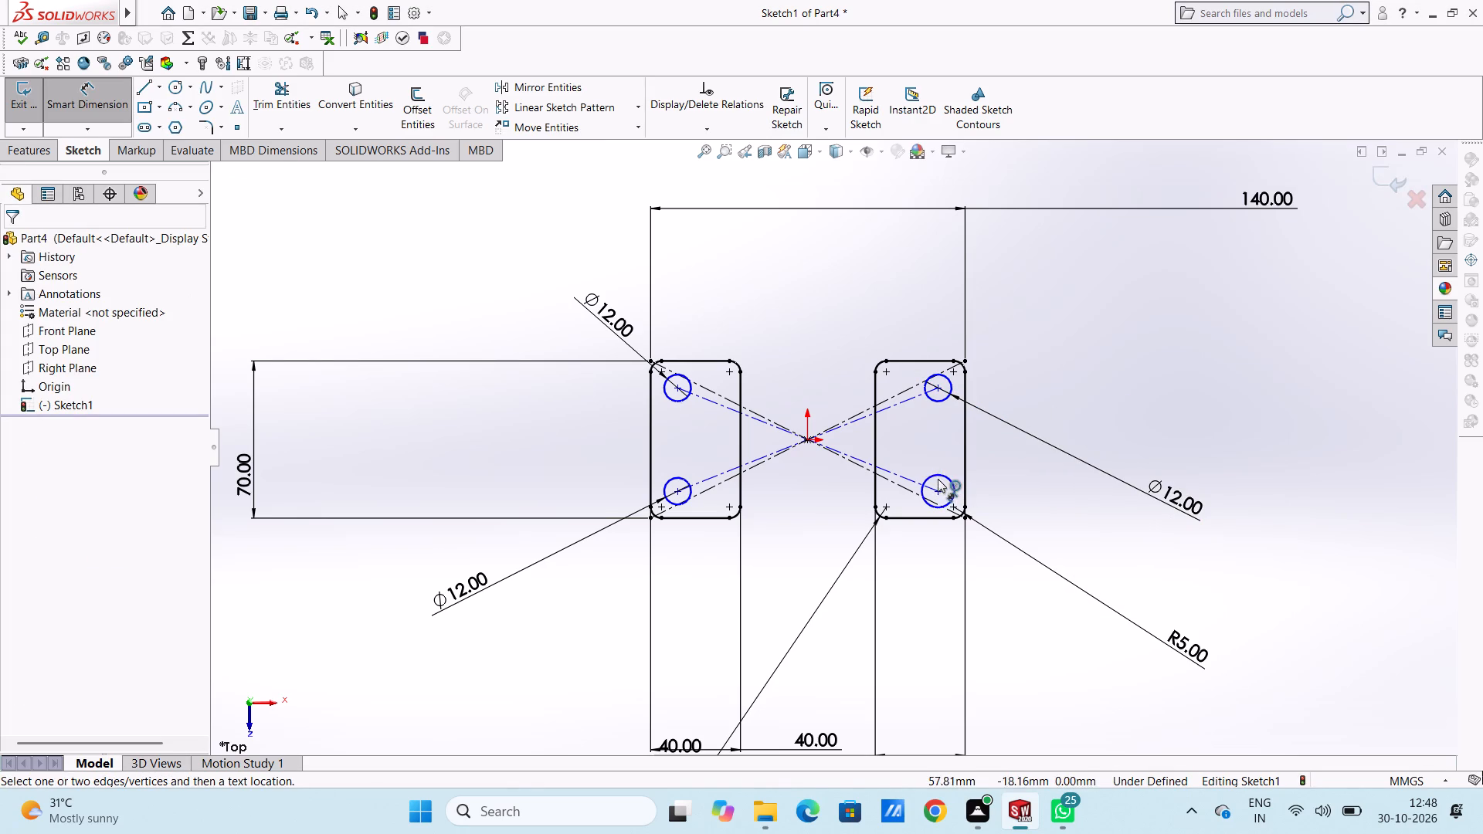
click(939, 476)
click(1139, 338)
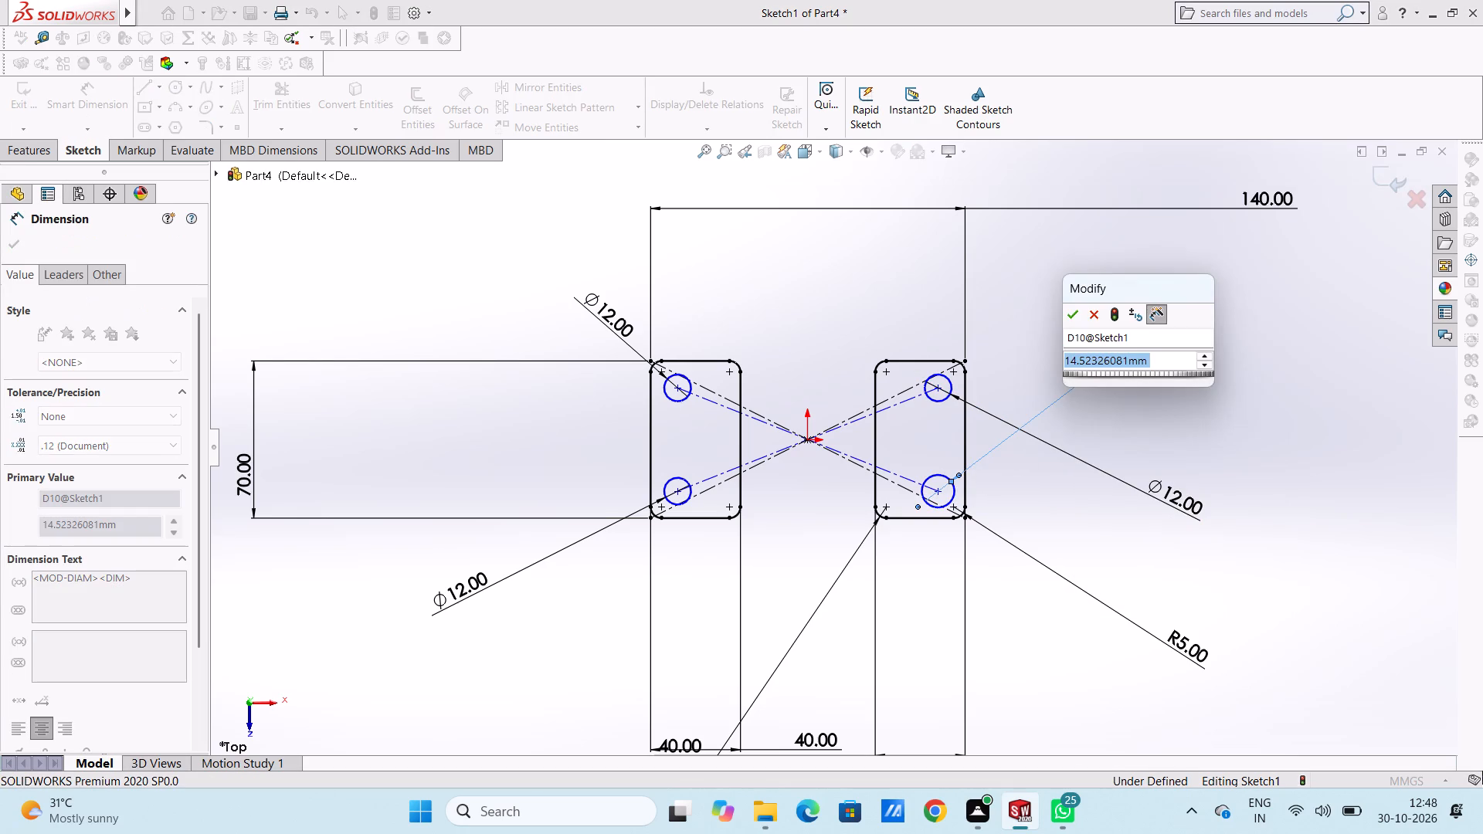
text(12)
key(Return)
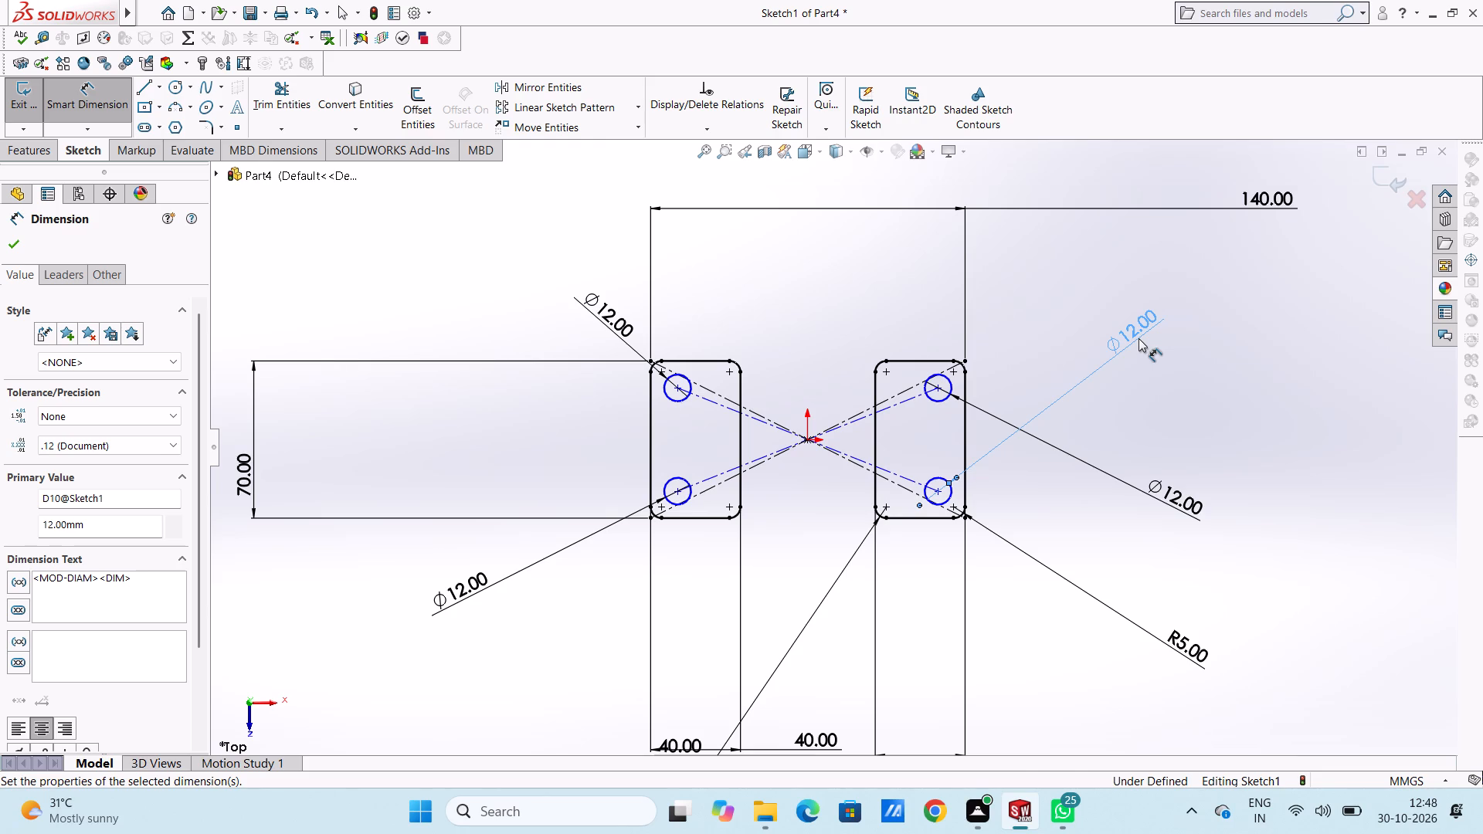
click(880, 310)
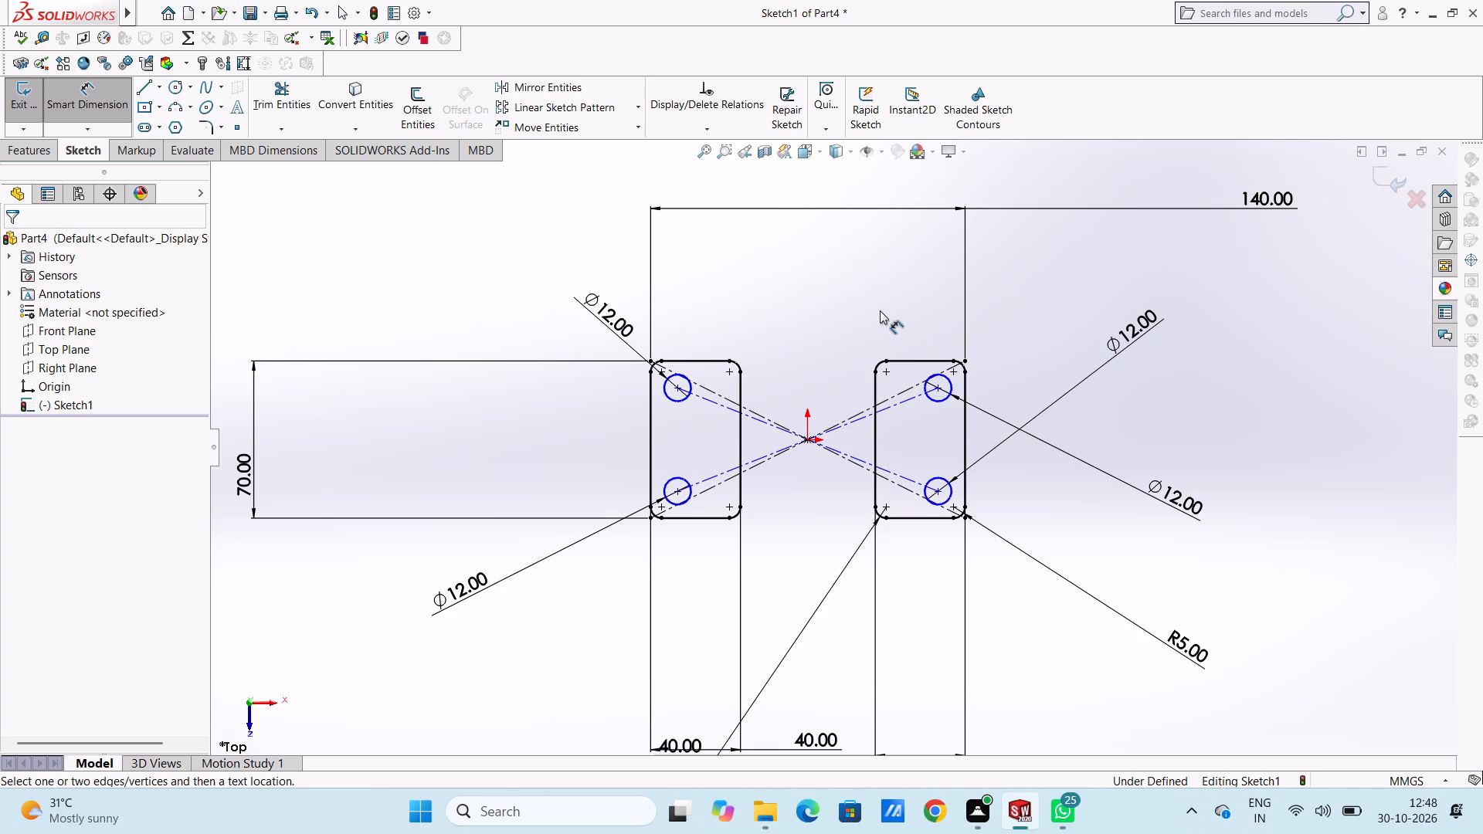
Dimension the vertical distance between the centres of the two left circles, placing it left of the profile.
click(679, 385)
click(679, 491)
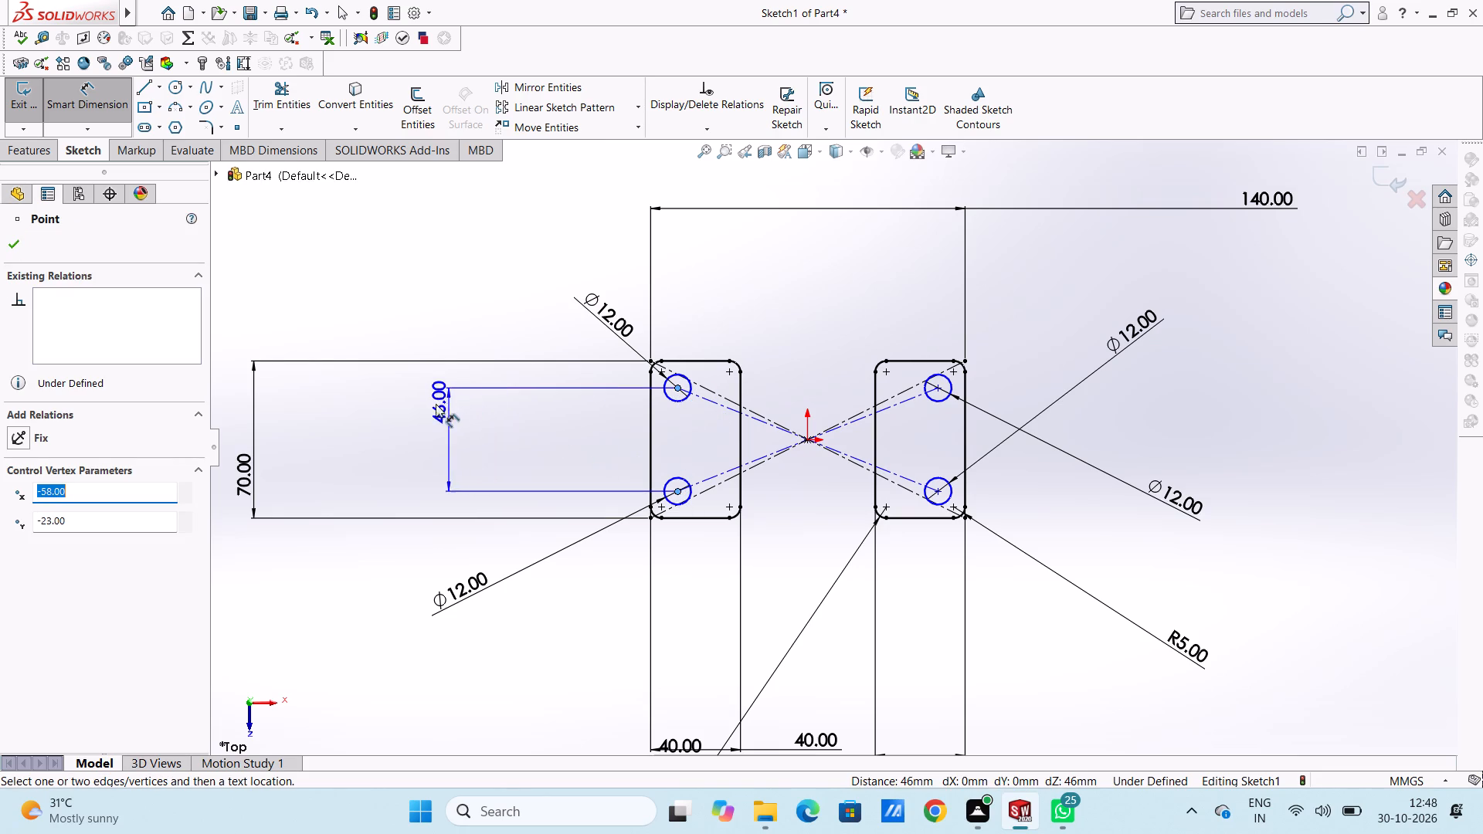
click(374, 394)
click(308, 379)
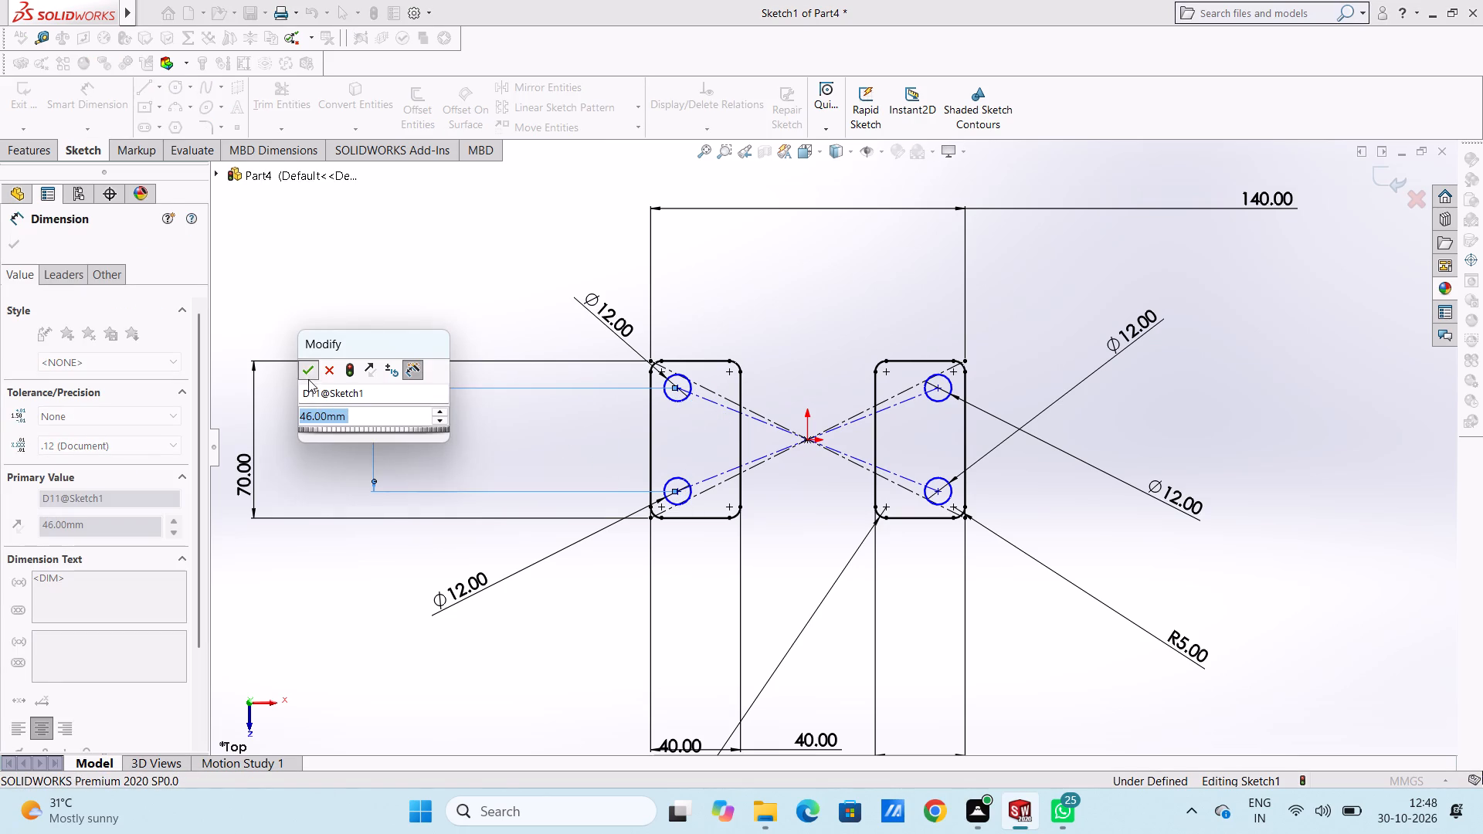
click(314, 328)
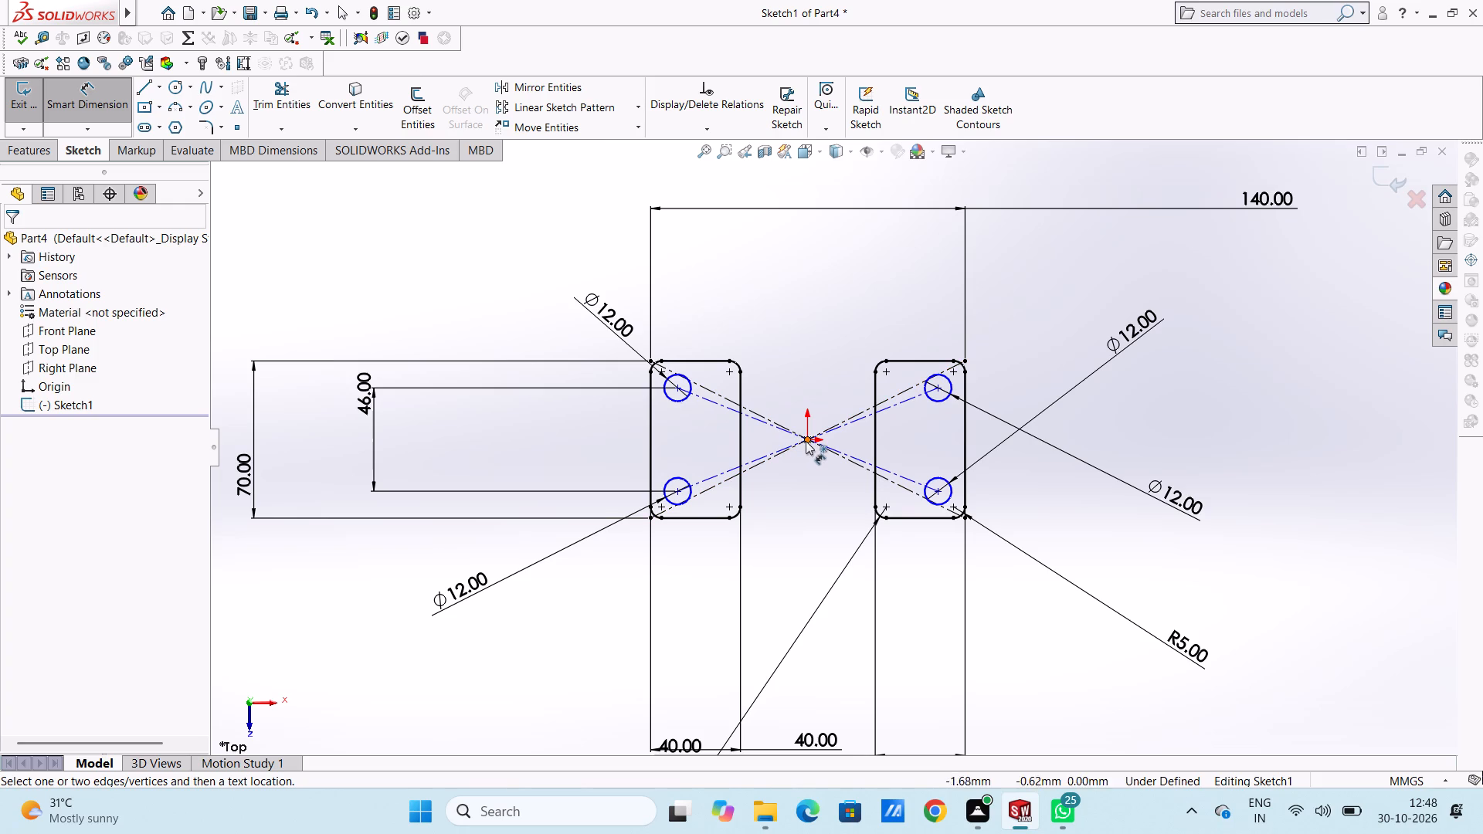
Dimension the vertical distance from the origin to the upper-left circle's centre, placing it left of the profile.
click(809, 441)
click(675, 389)
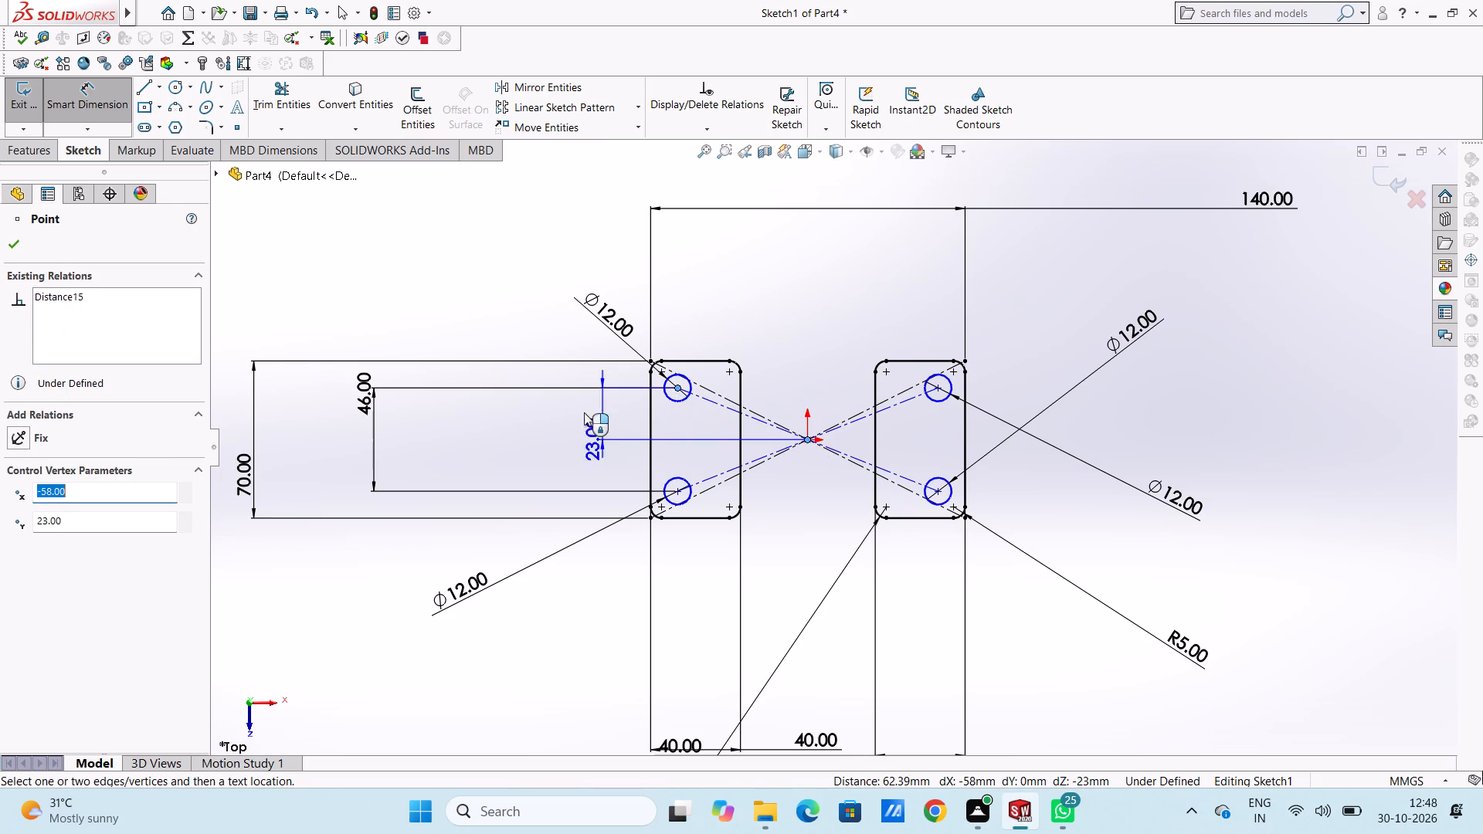
click(437, 400)
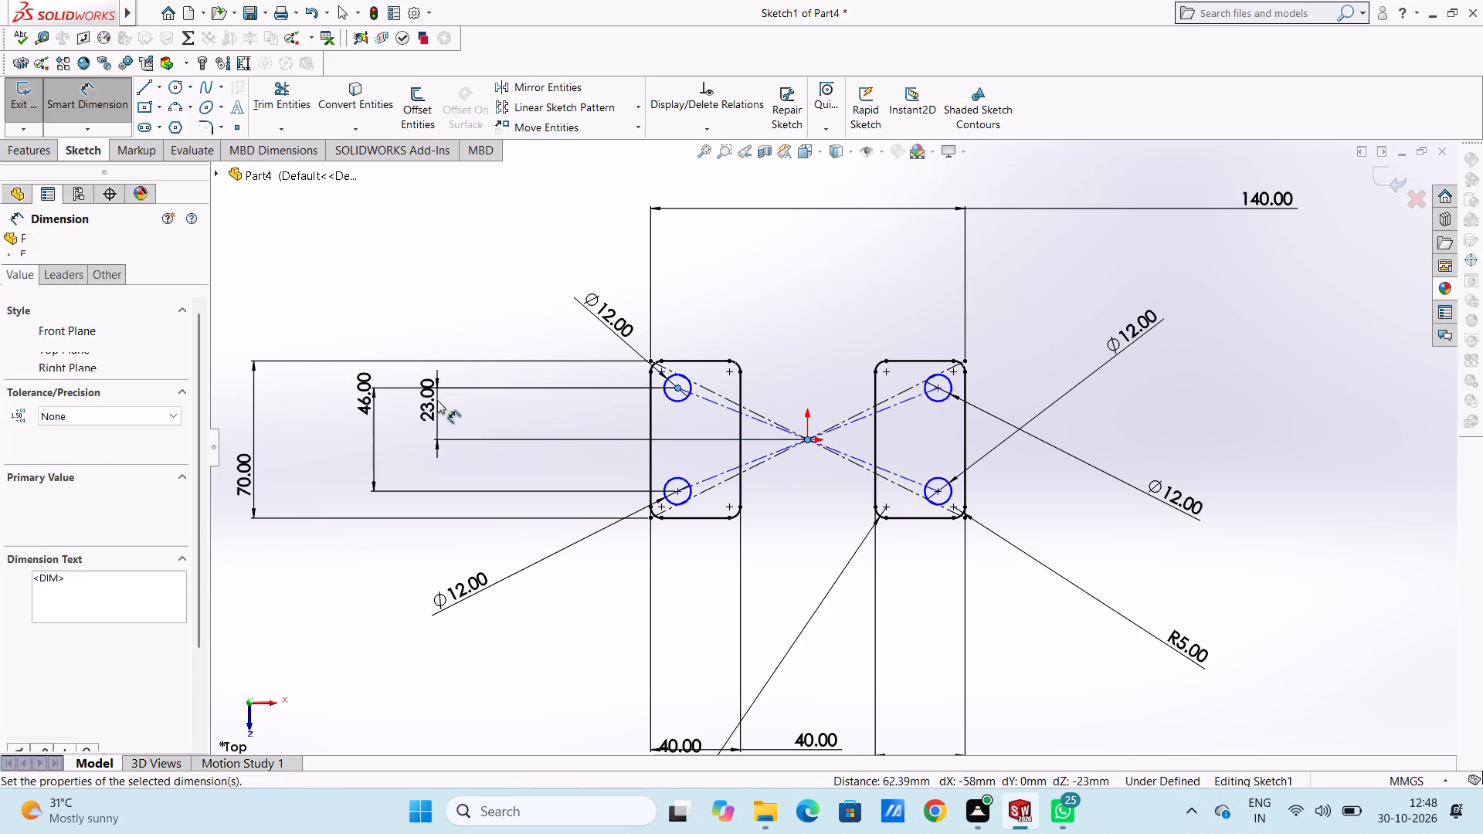
click(375, 372)
click(403, 318)
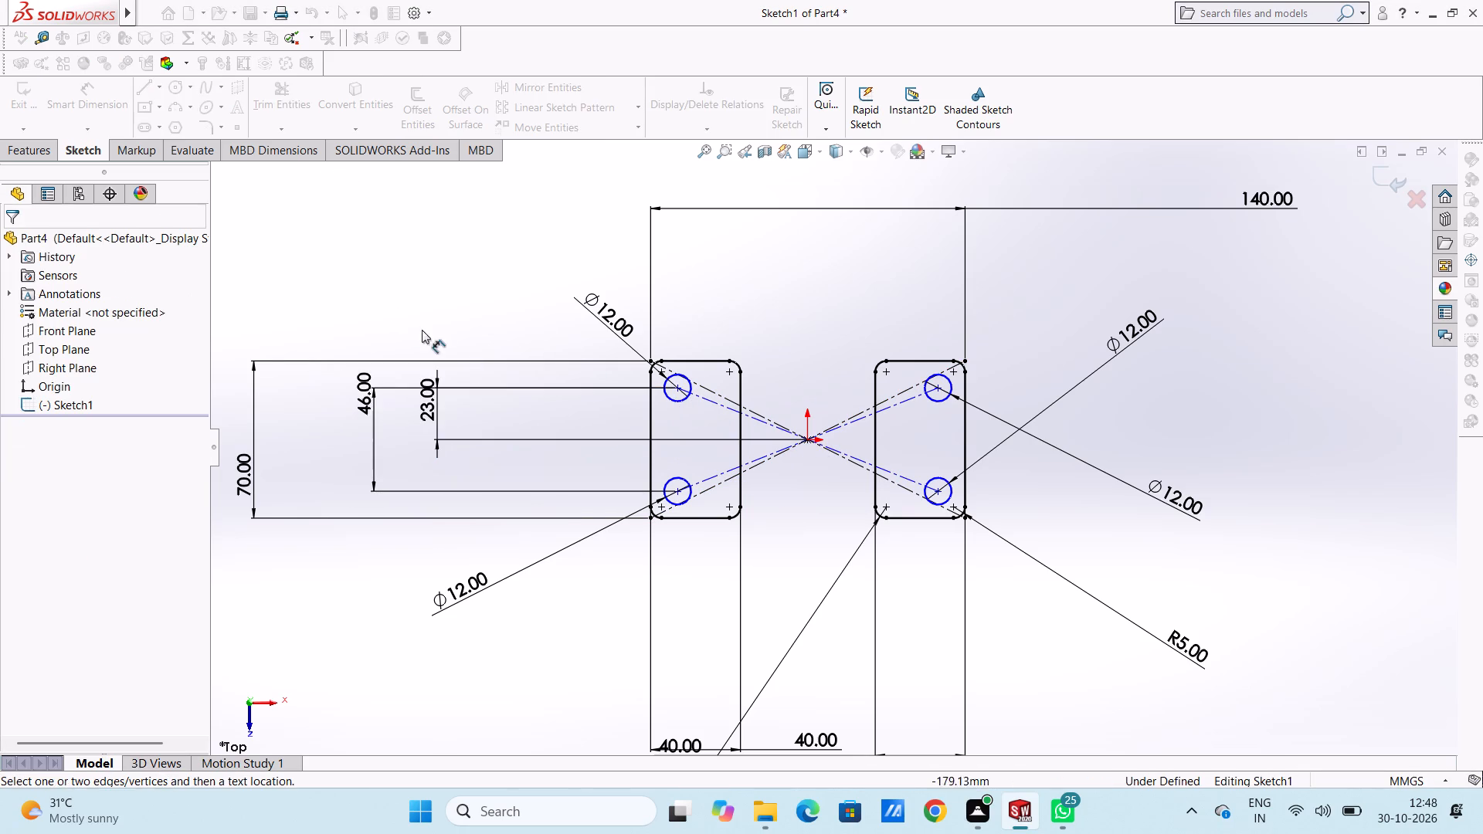
Dimension the vertical distance from the origin to the upper-right circle's centre, placing it right of the profile.
click(809, 443)
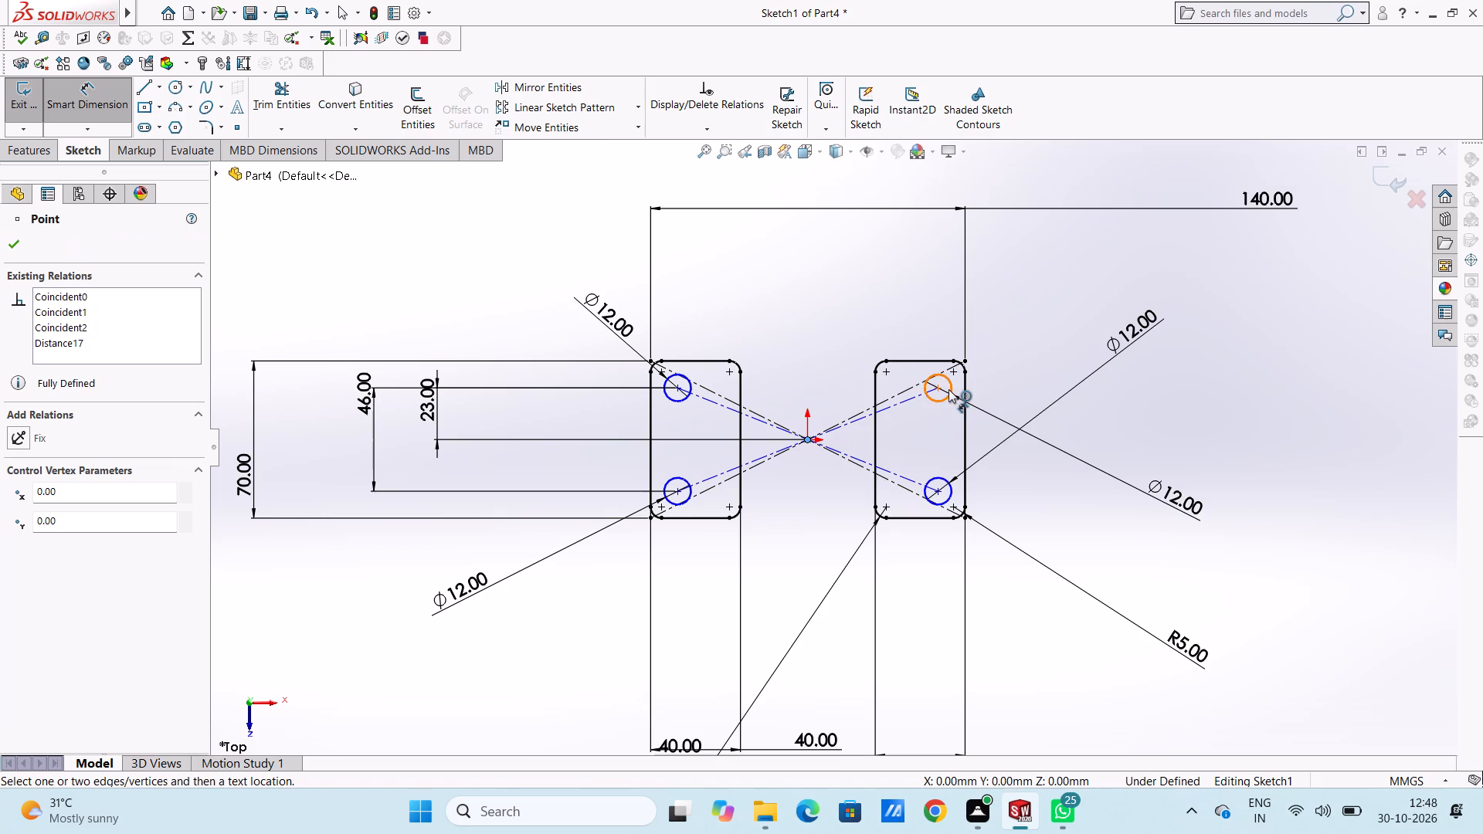
click(938, 388)
click(1284, 415)
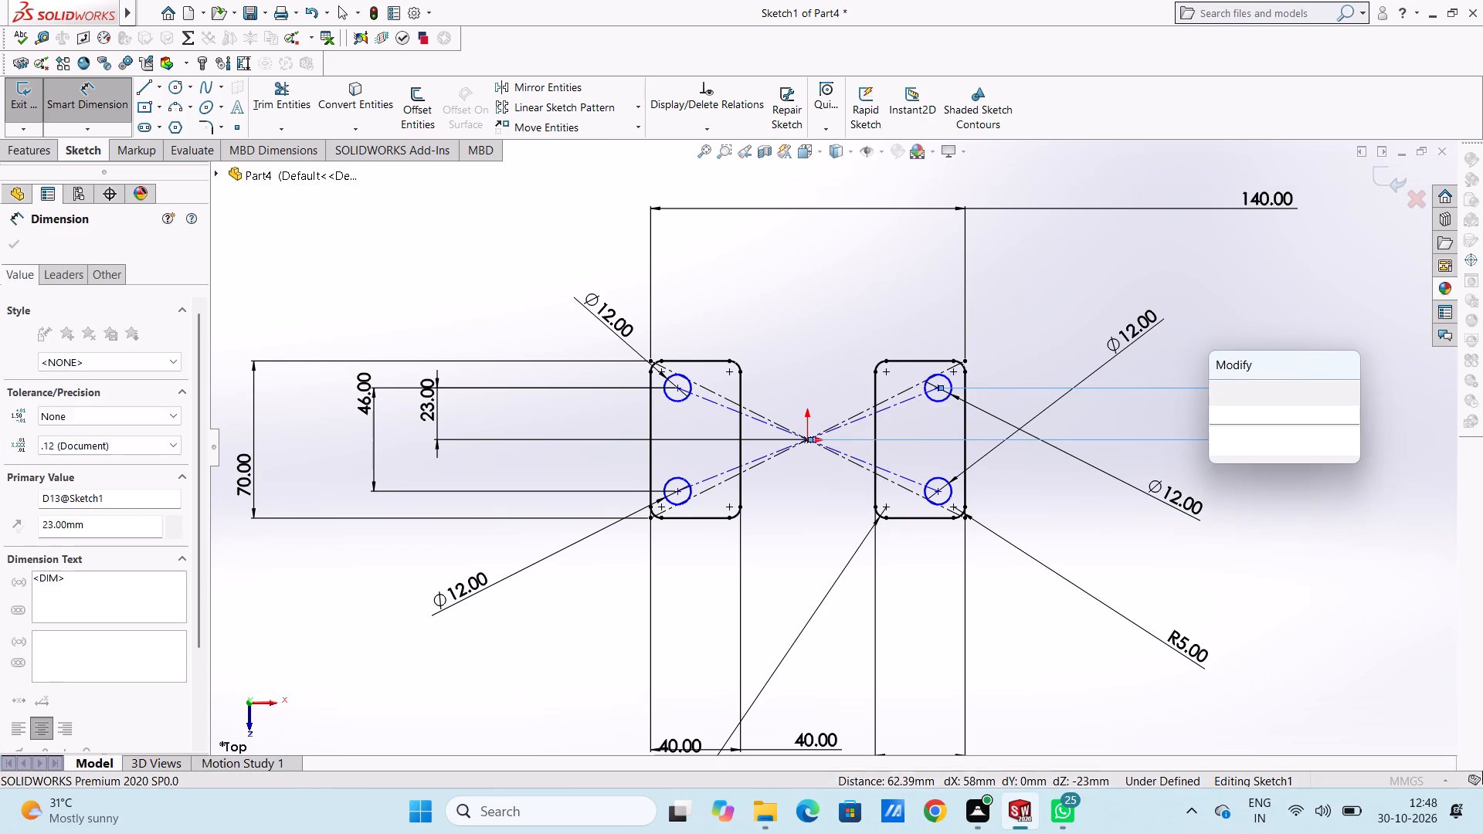
click(1216, 395)
click(1158, 415)
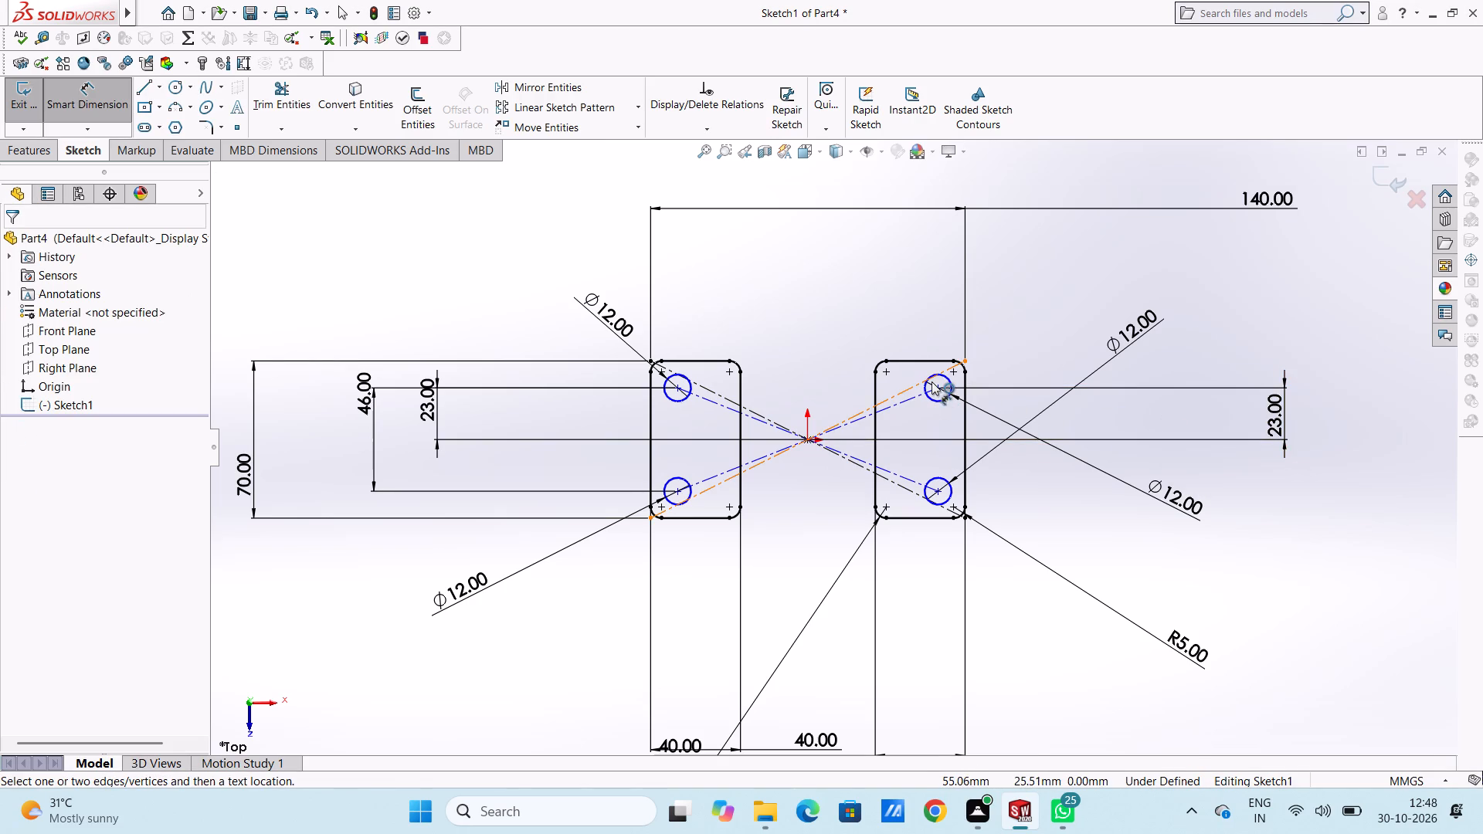
Dimension the vertical distance between the centres of the two right circles, placing it outside the origin-to-circle dimension.
click(935, 388)
click(935, 489)
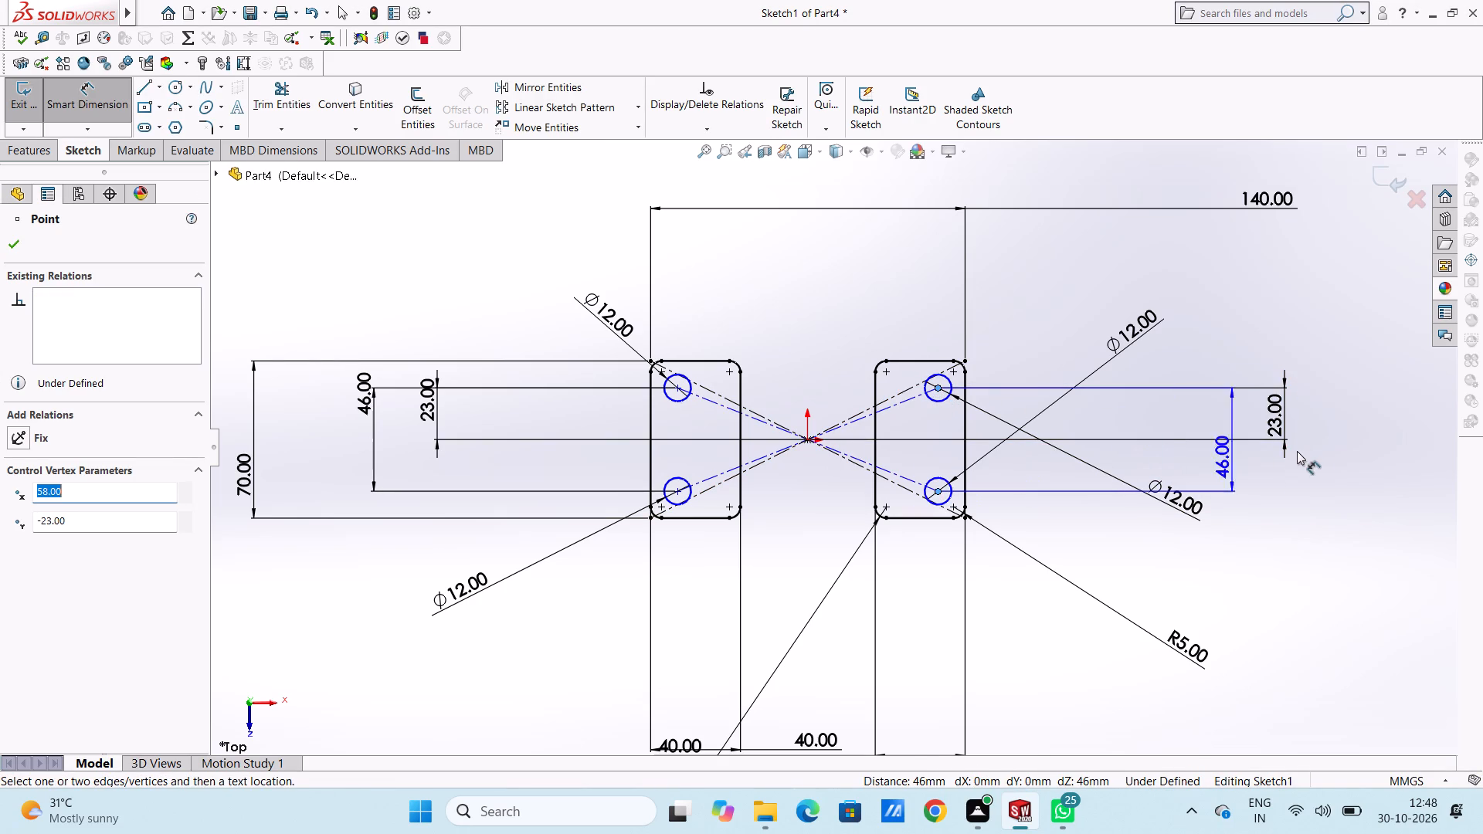
click(1330, 452)
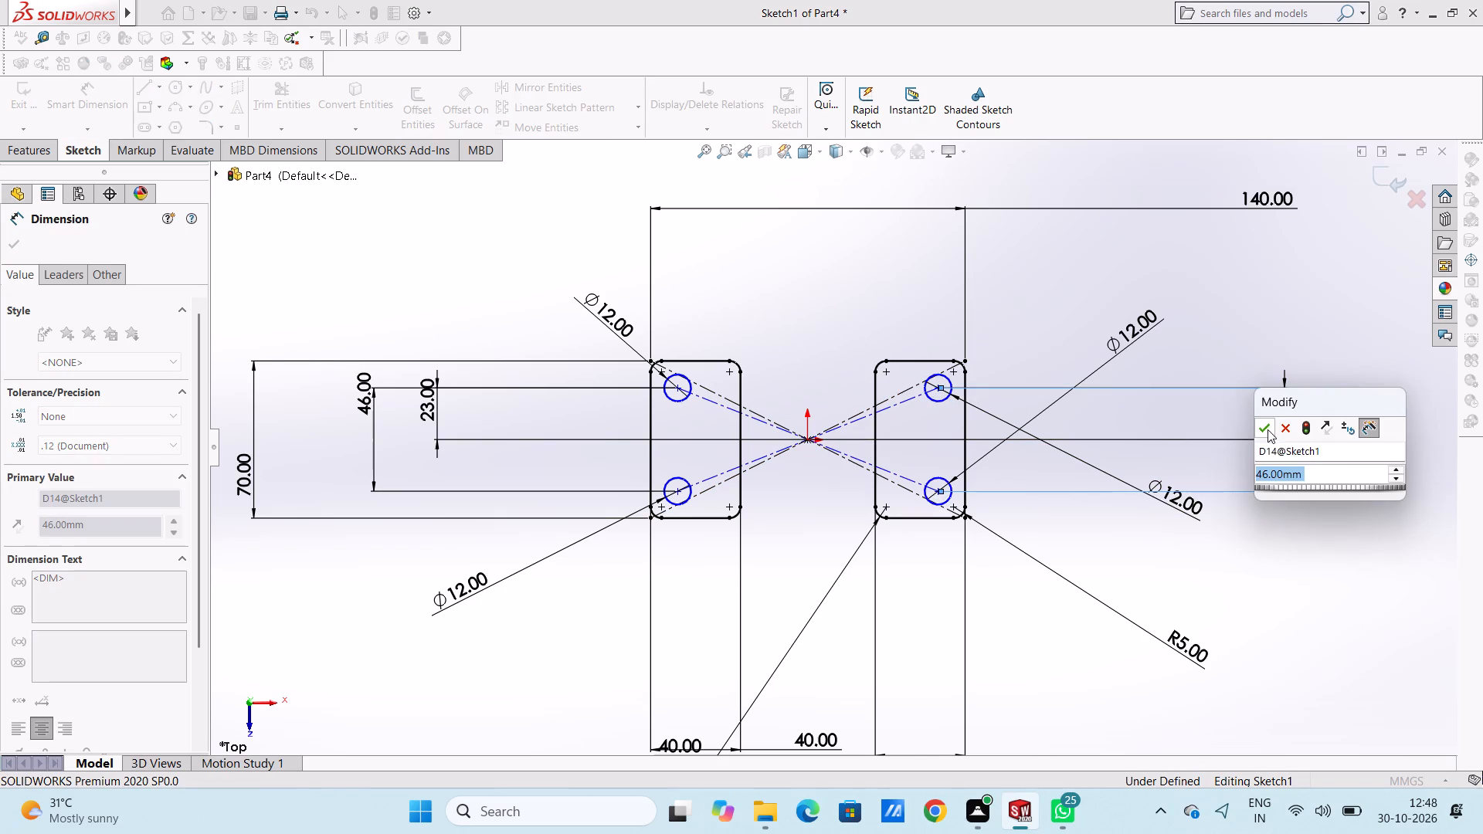
click(1267, 428)
click(1215, 417)
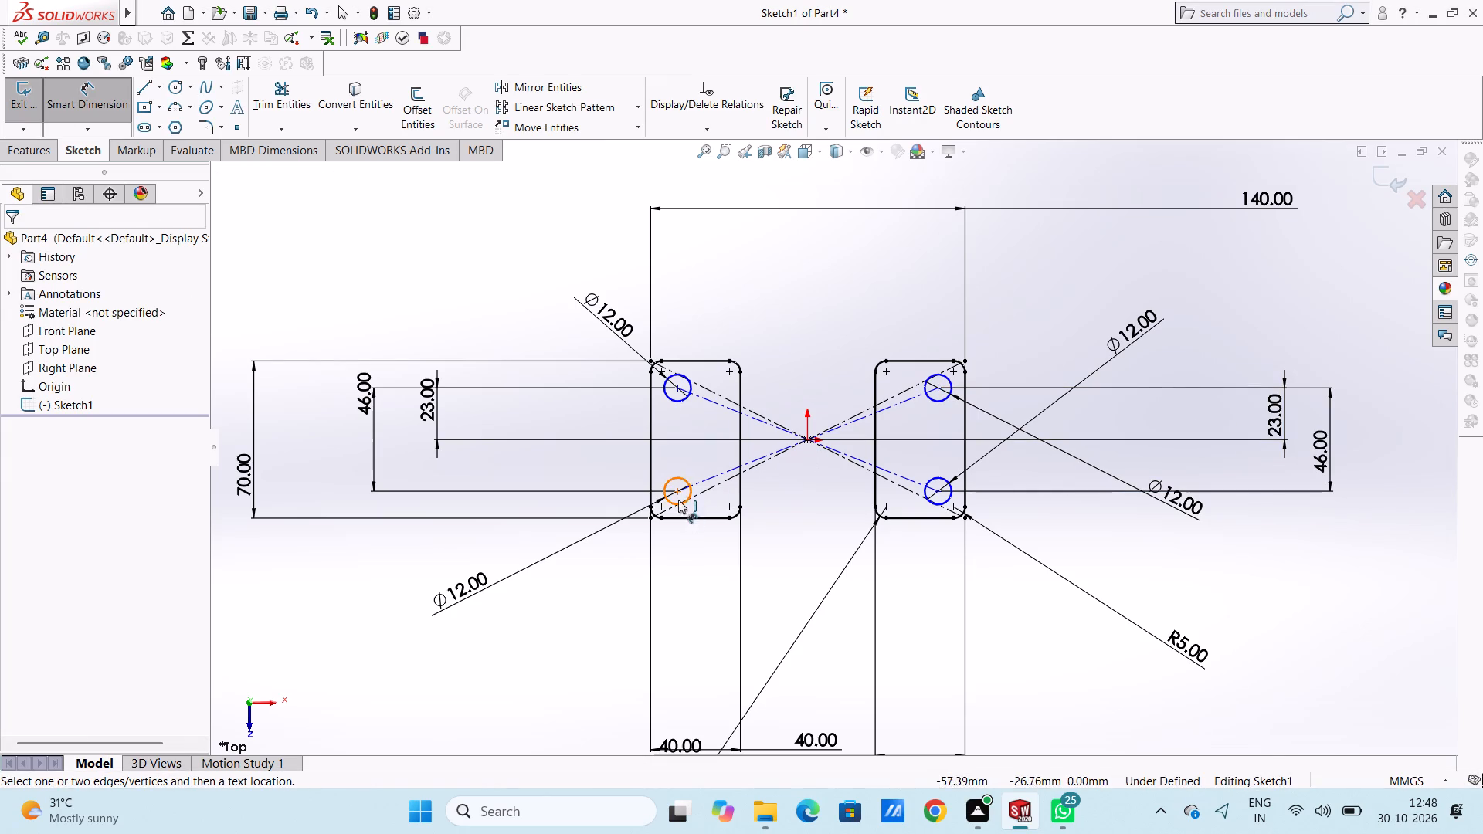
Dimension the horizontal distance between the centres of the two lower circles, placing it below the profile.
click(677, 493)
click(944, 489)
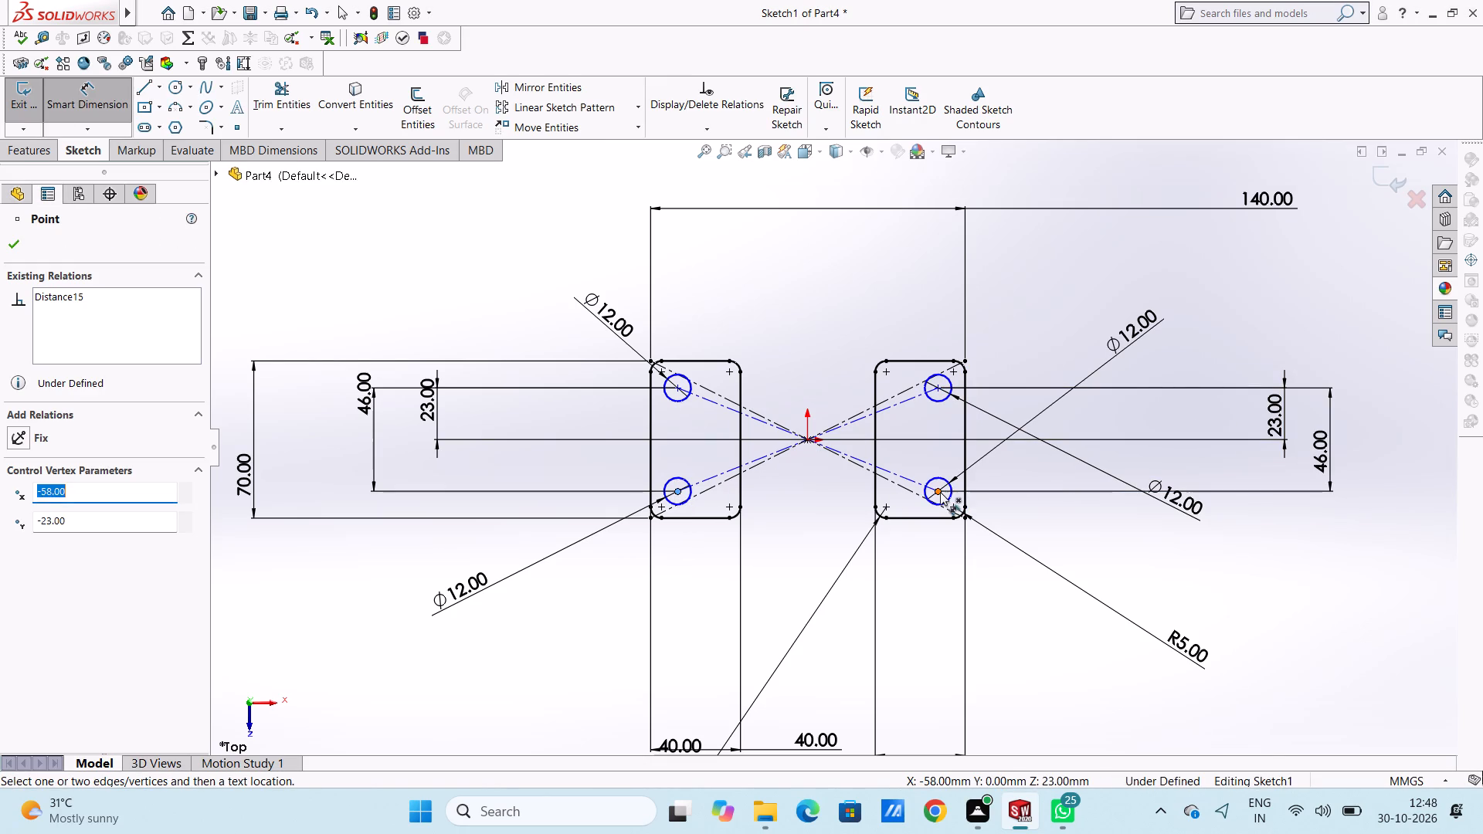
click(940, 492)
click(918, 625)
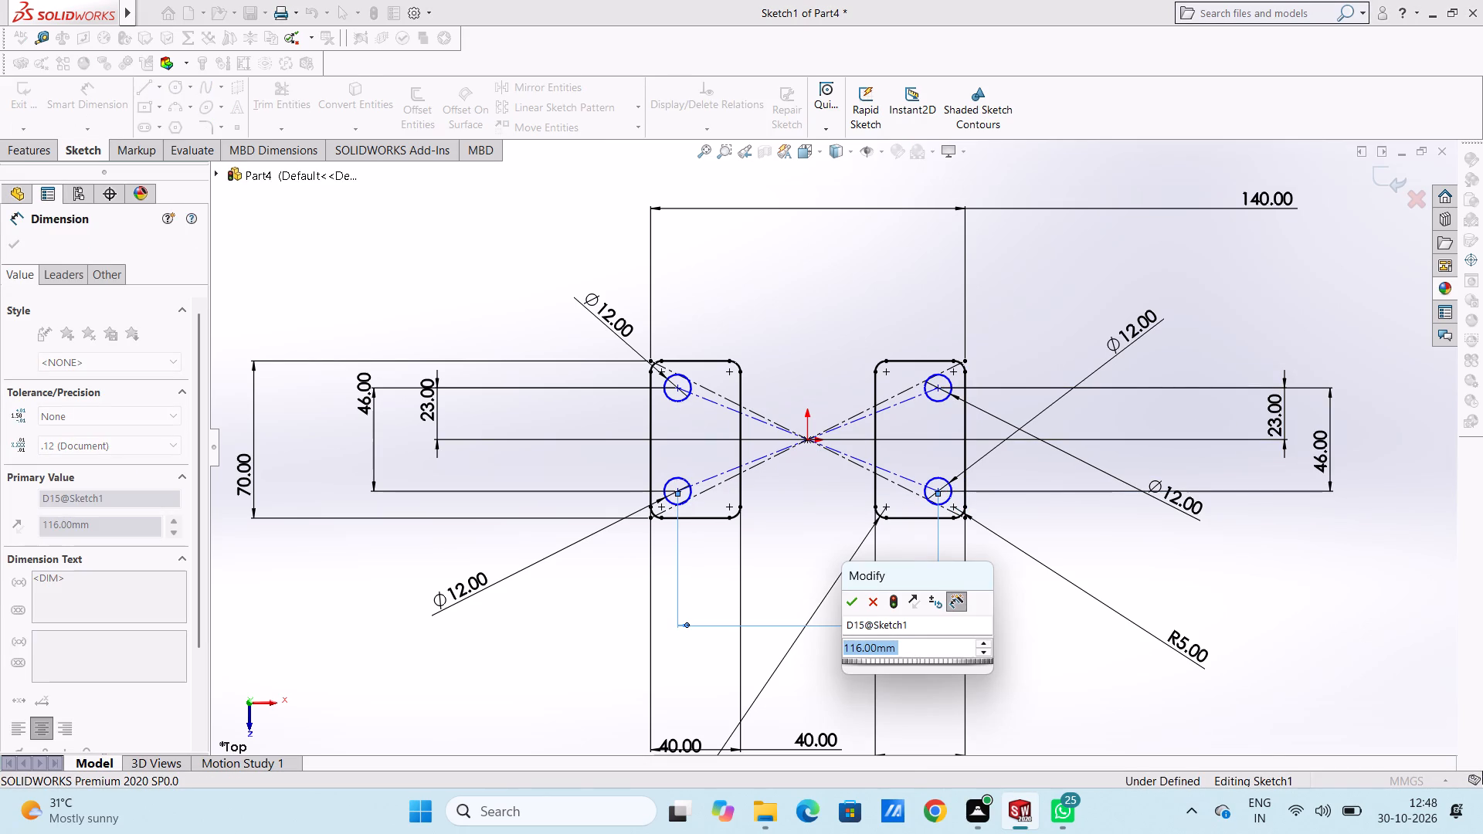
click(856, 599)
click(803, 563)
Dimension the horizontal distance from the lower-left circle's centre to the origin, placing it below the other dimensions.
scroll(811, 564, up, 4)
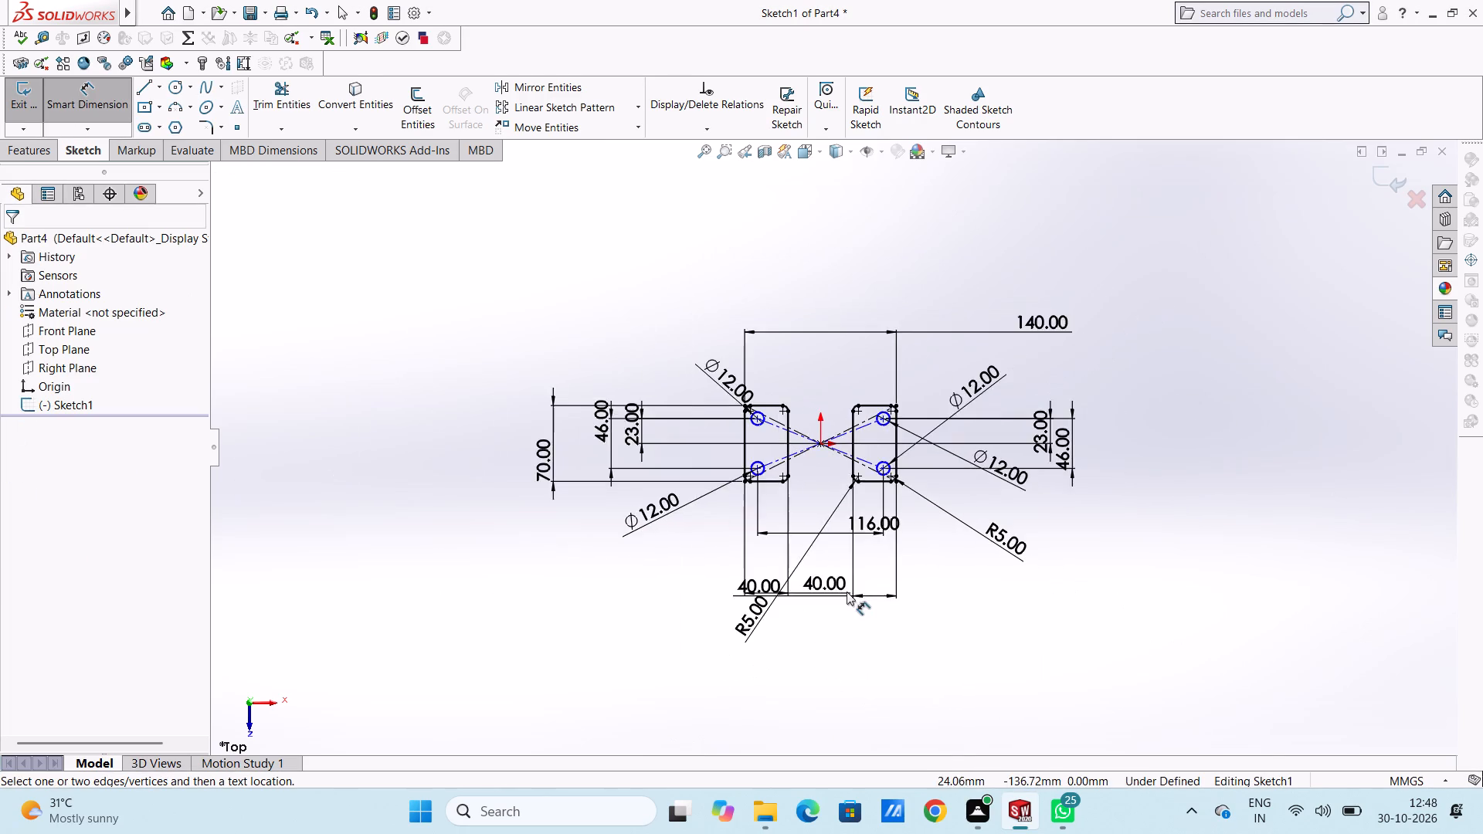
scroll(847, 592, down, 3)
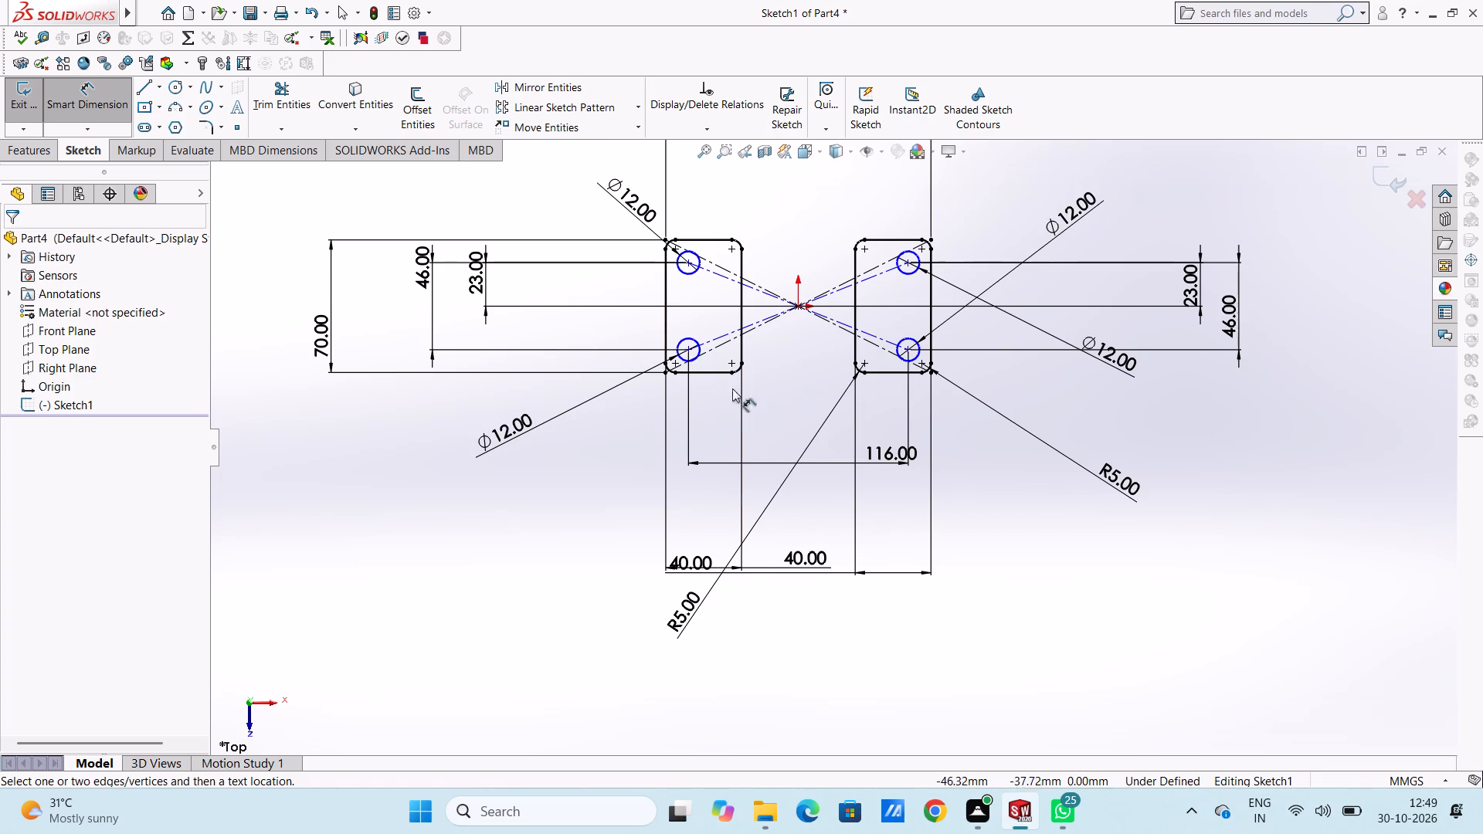
click(687, 348)
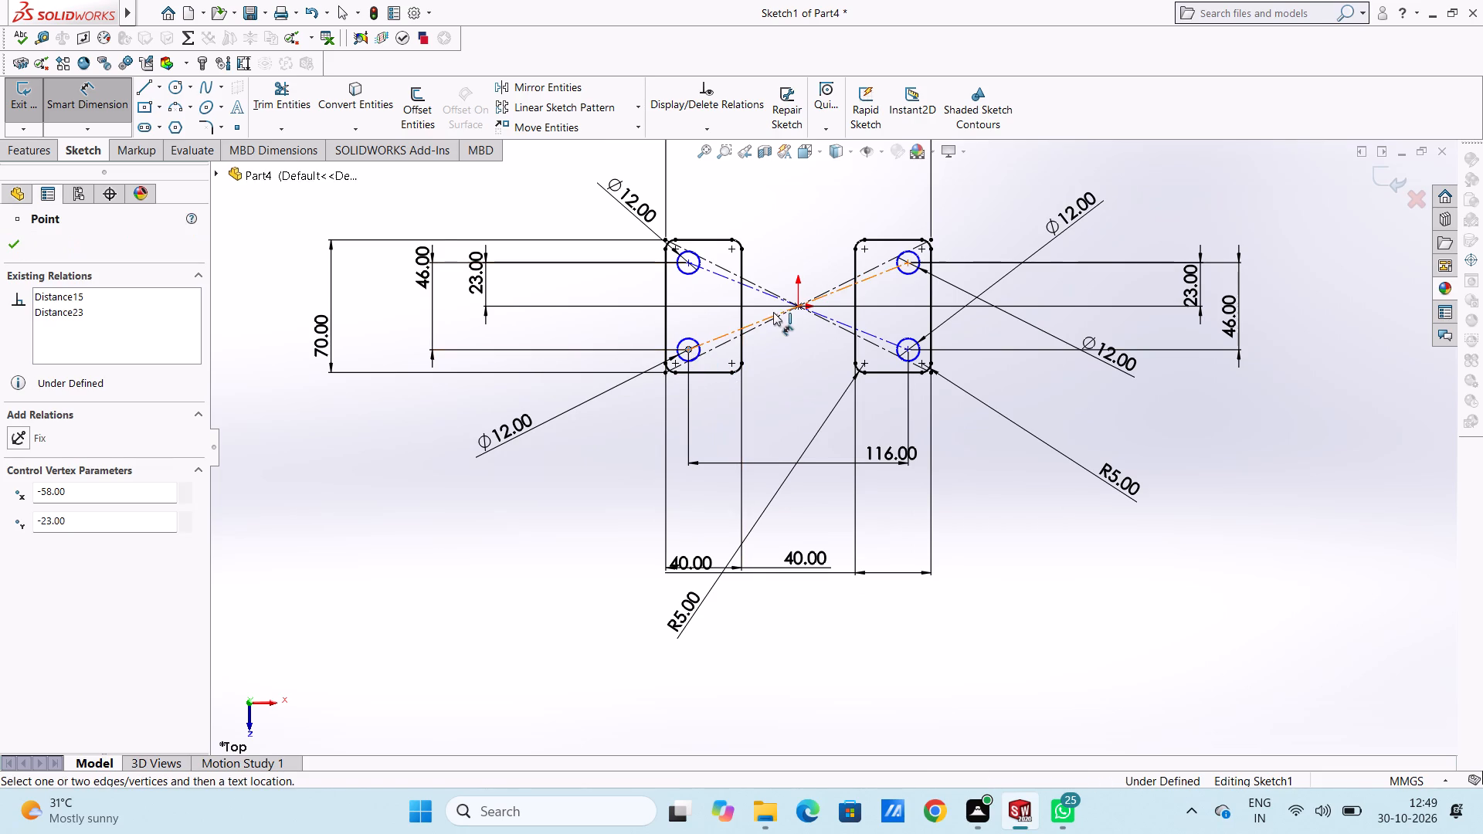
click(795, 310)
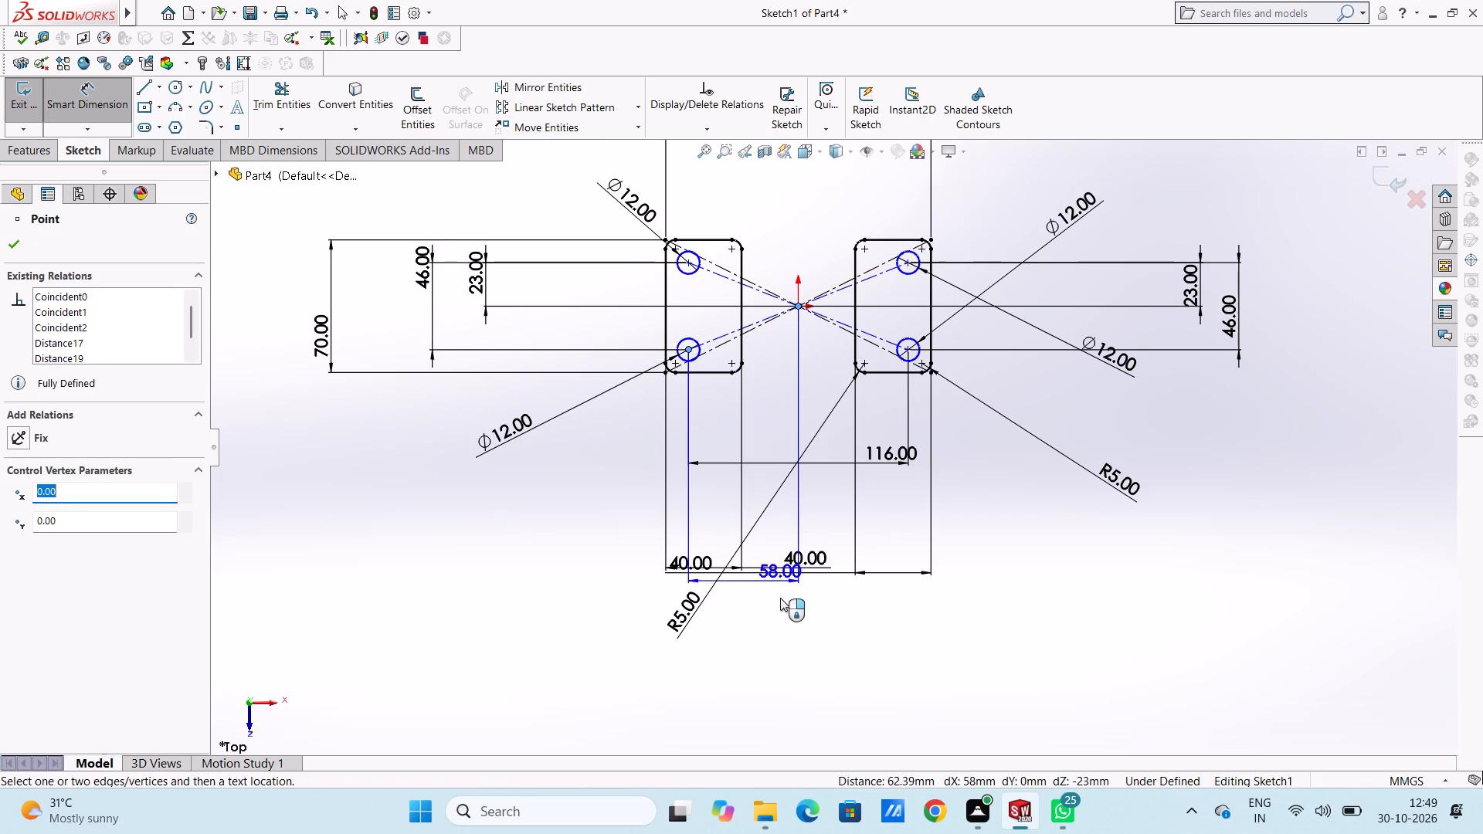
click(782, 616)
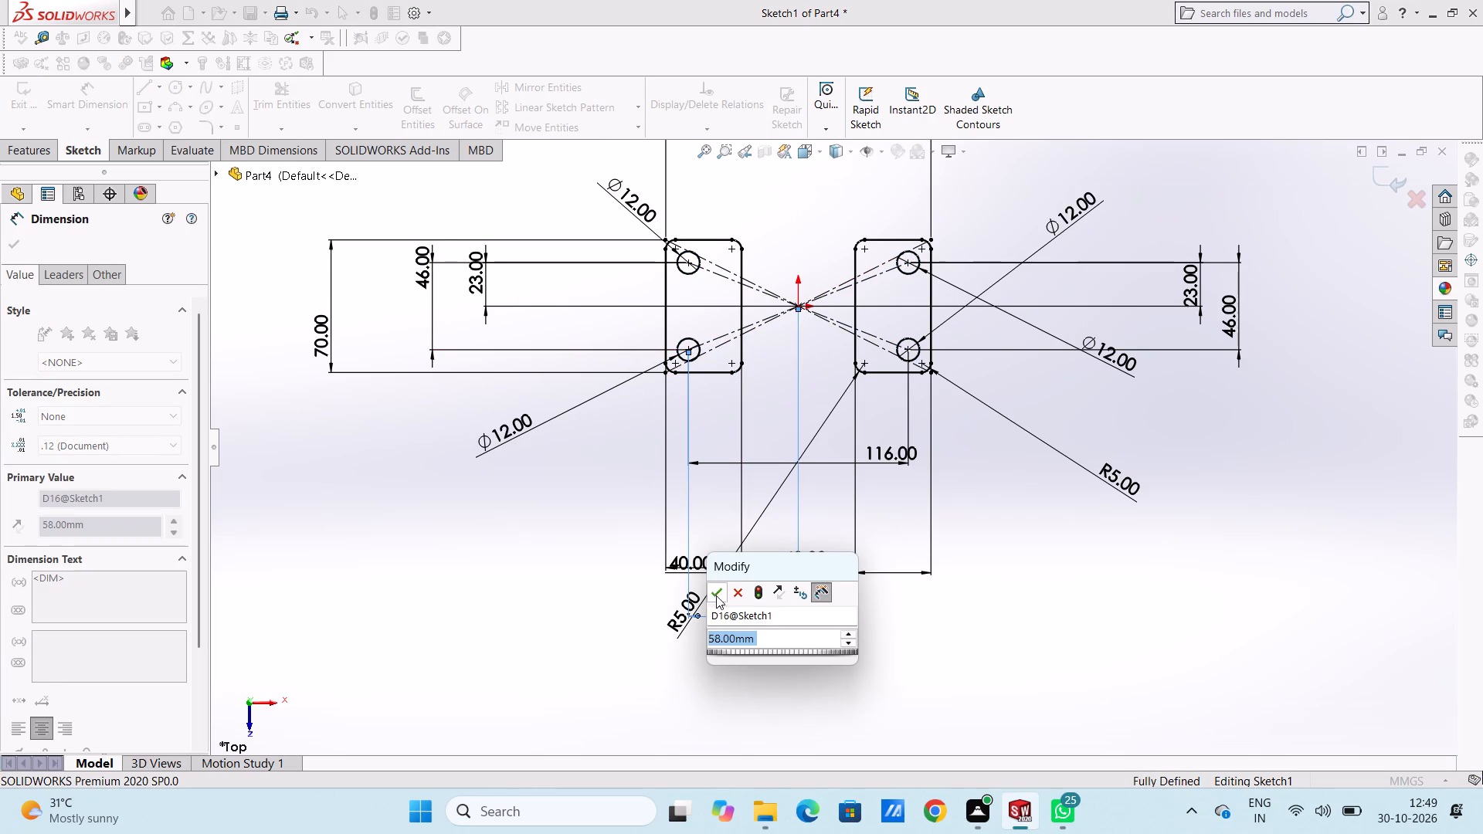
click(717, 591)
click(716, 520)
Examine the dimensioned sketch of both rounded rectangles and their circles, close up and at an angle.
scroll(809, 337, up, 2)
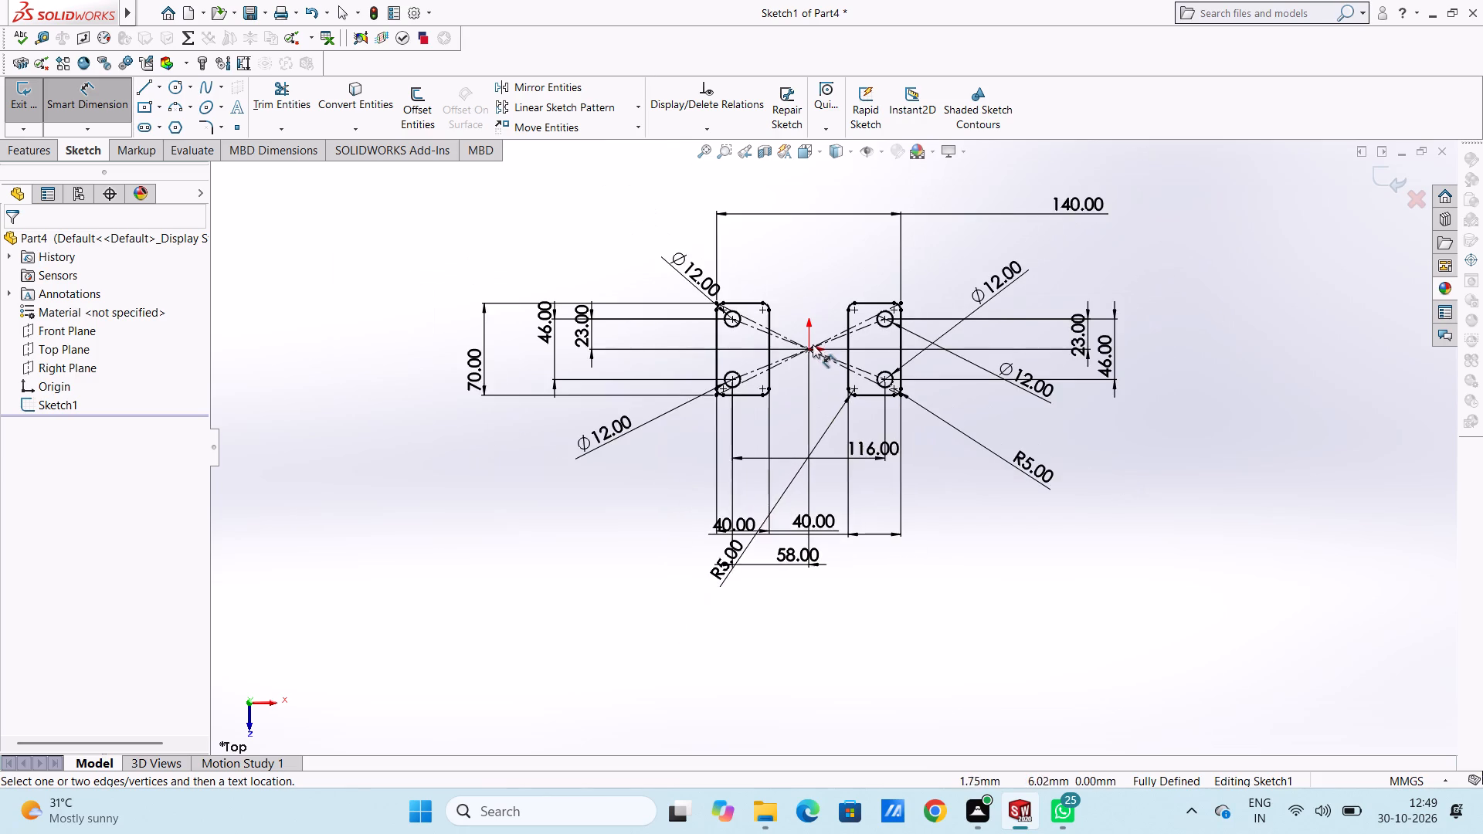
scroll(815, 347, down, 1)
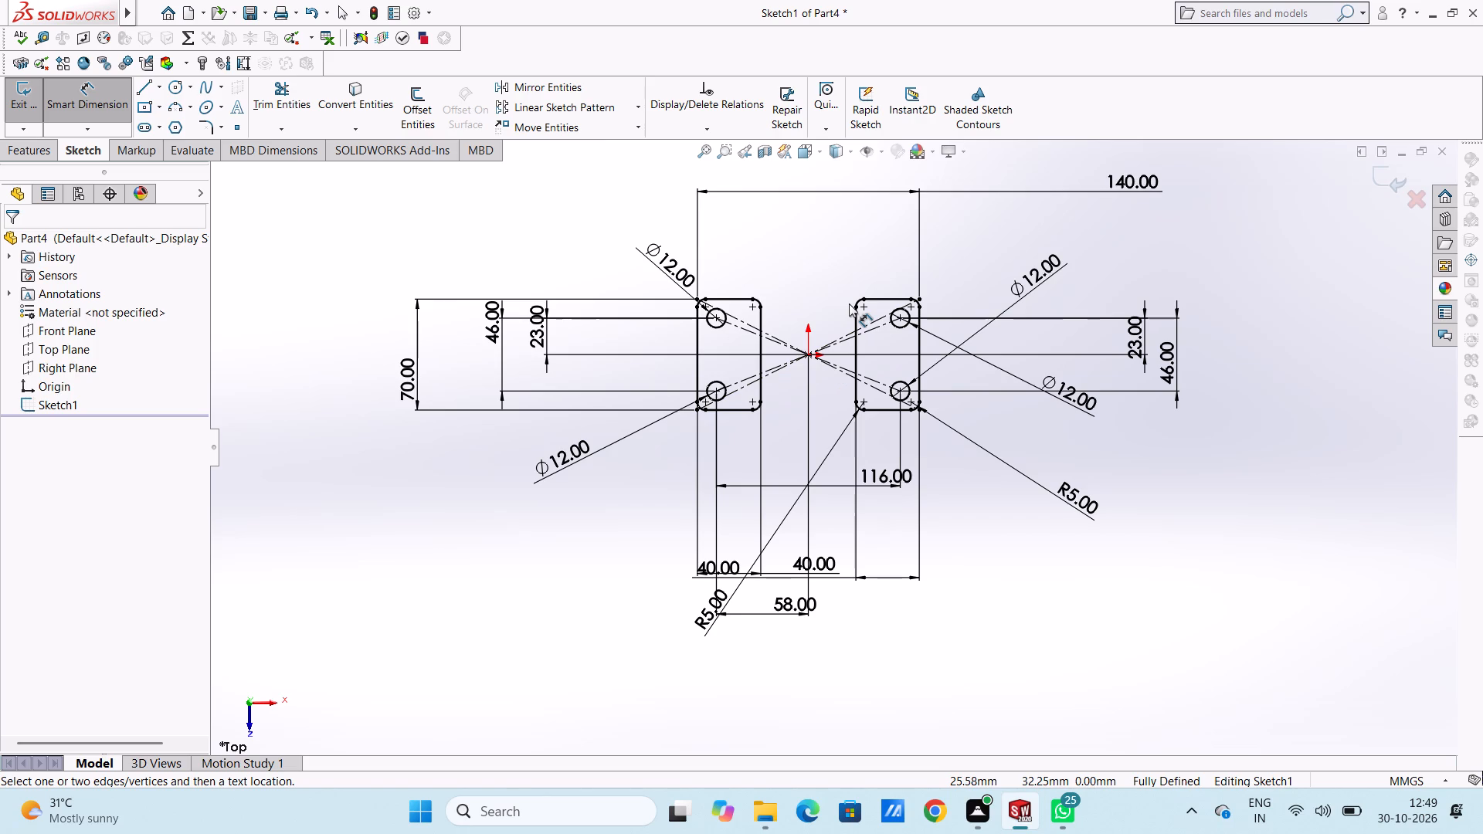
scroll(849, 297, down, 2)
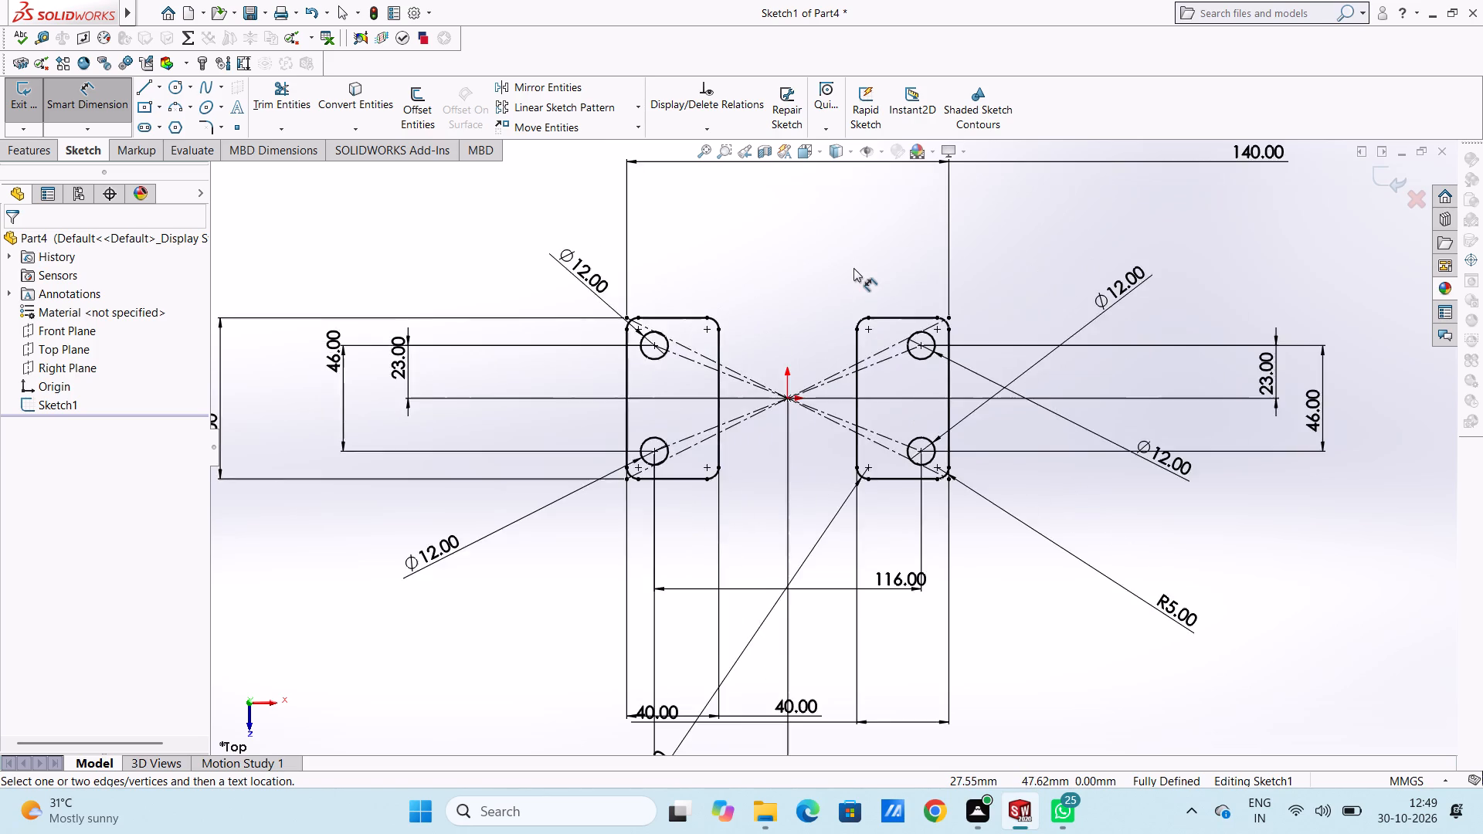
scroll(853, 261, up, 3)
scroll(897, 395, down, 3)
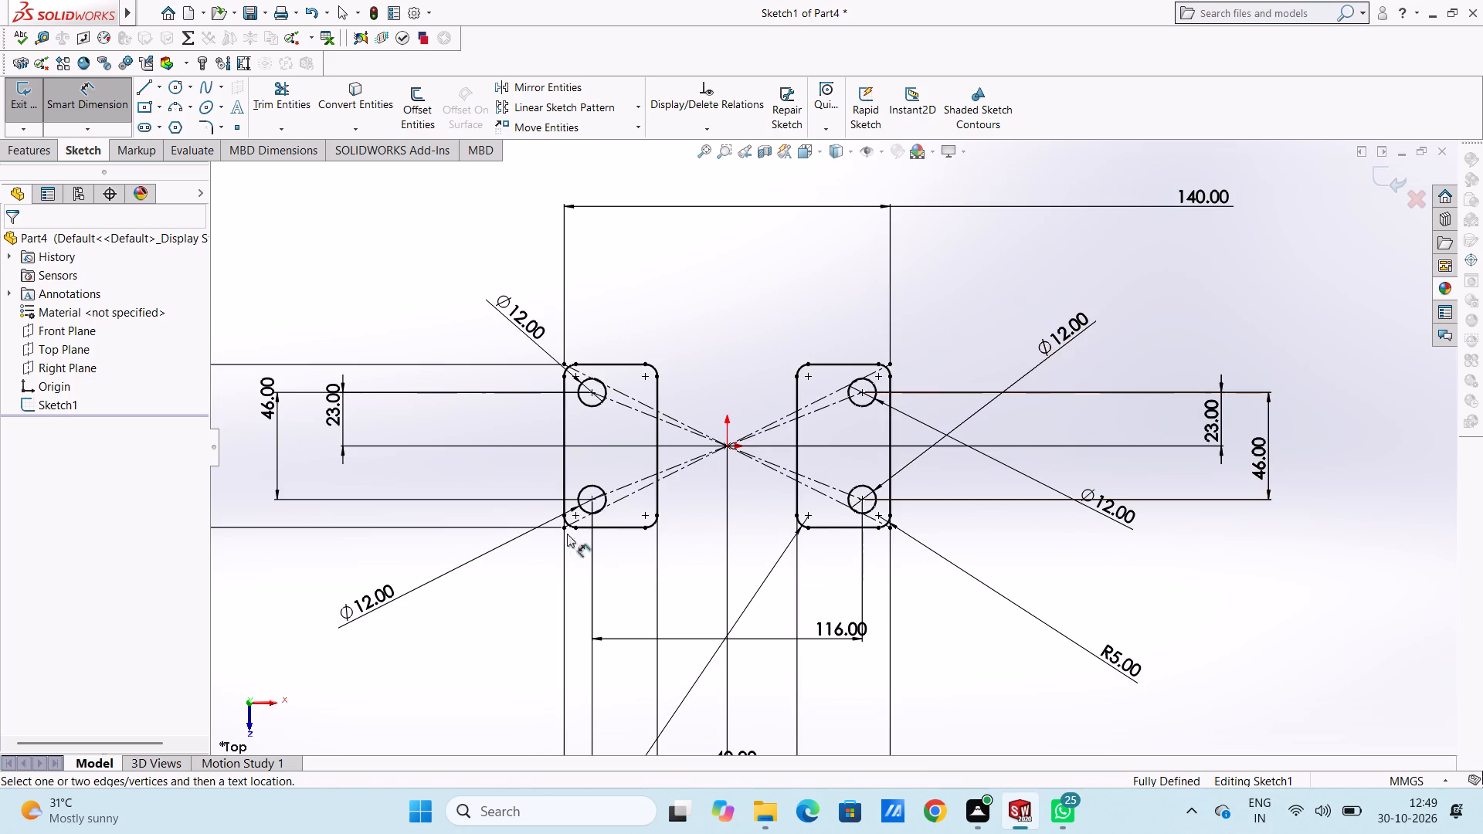
scroll(728, 427, up, 3)
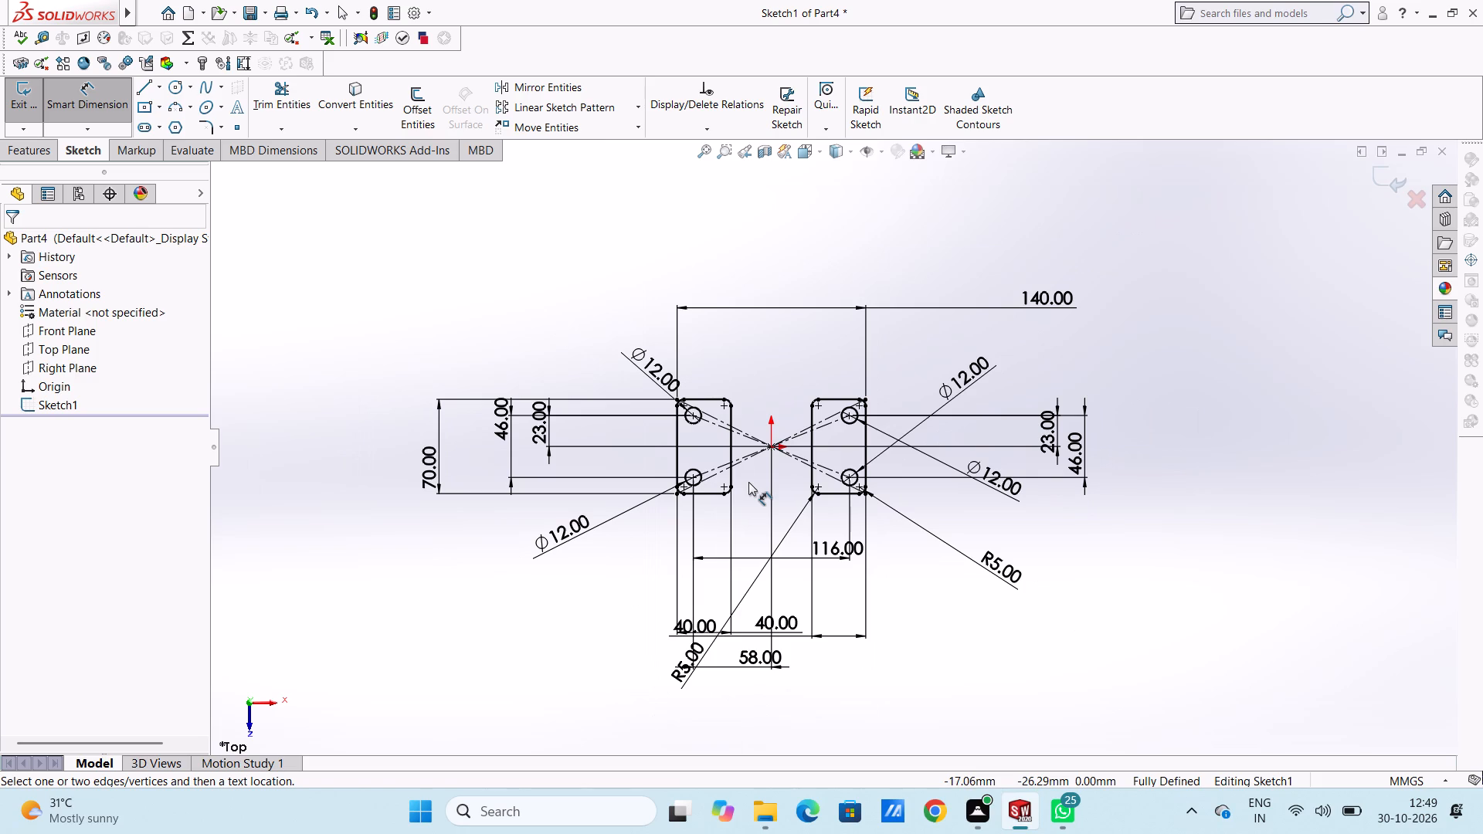
middle_drag(755, 514, 728, 327)
middle_drag(694, 395, 681, 457)
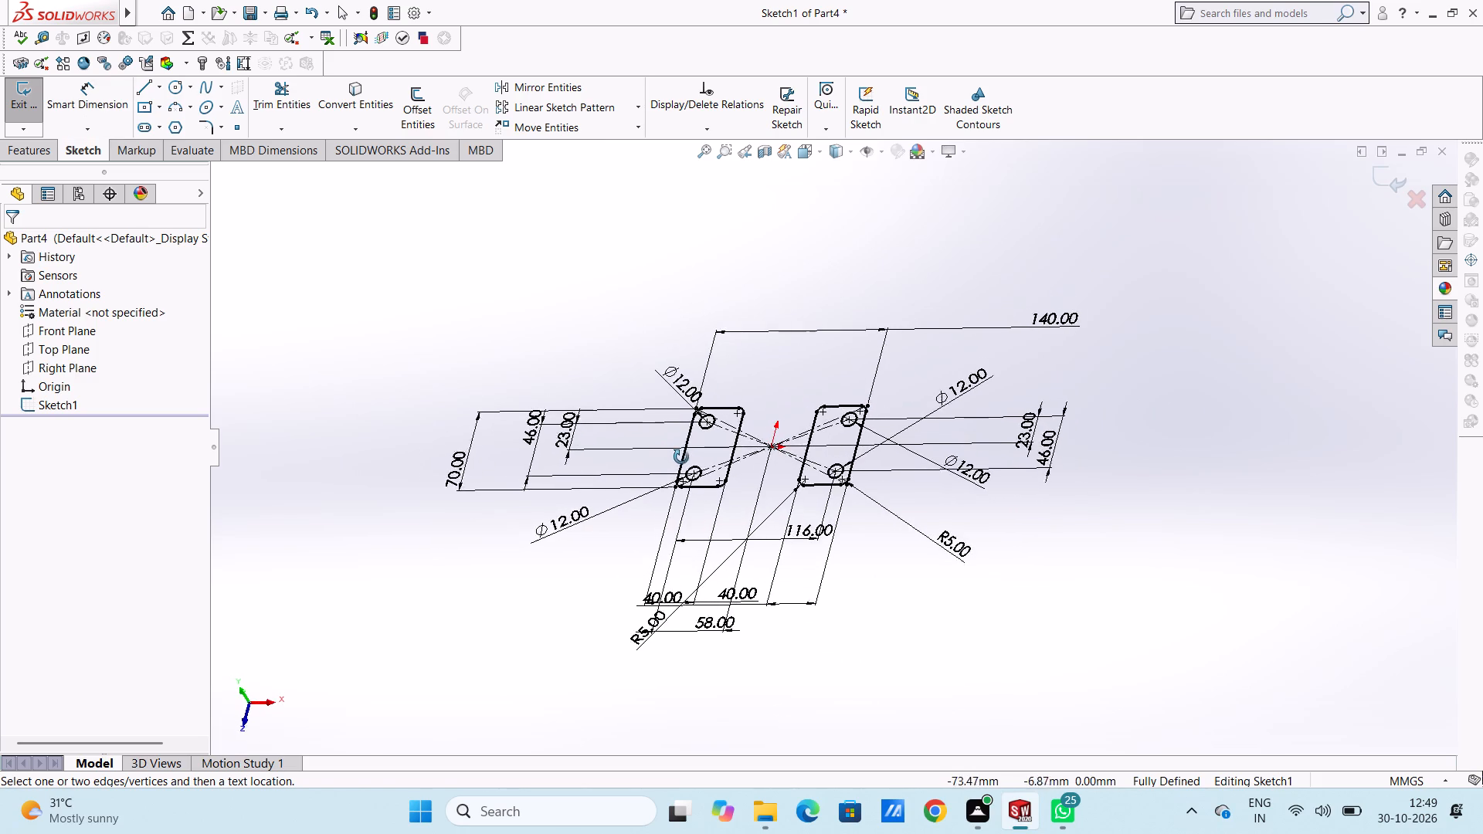
middle_drag(681, 457, 683, 458)
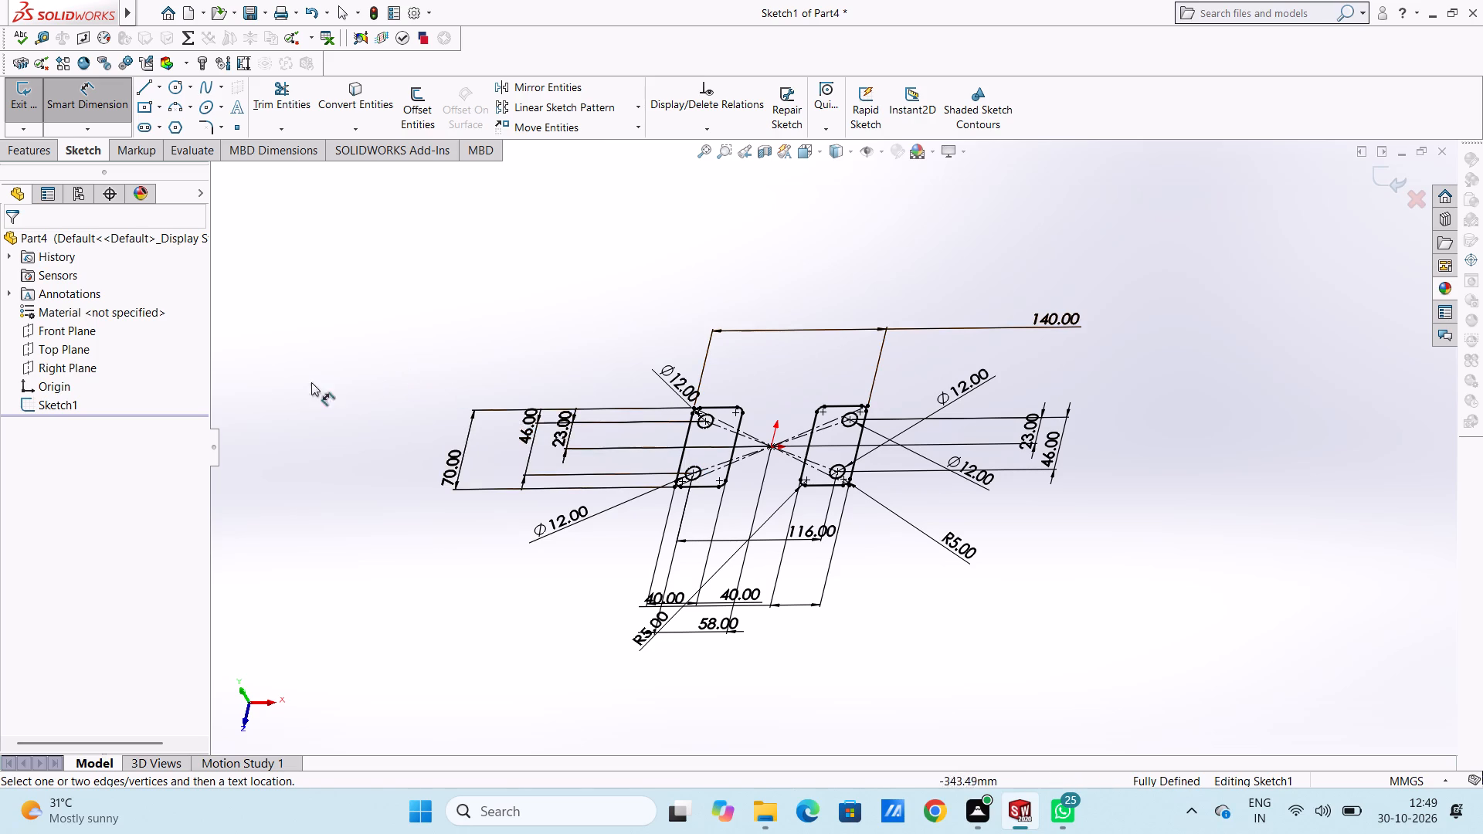
Extrude the two rounded rectangles with their circular holes as a blind boss 8 mm deep.
click(88, 90)
click(35, 149)
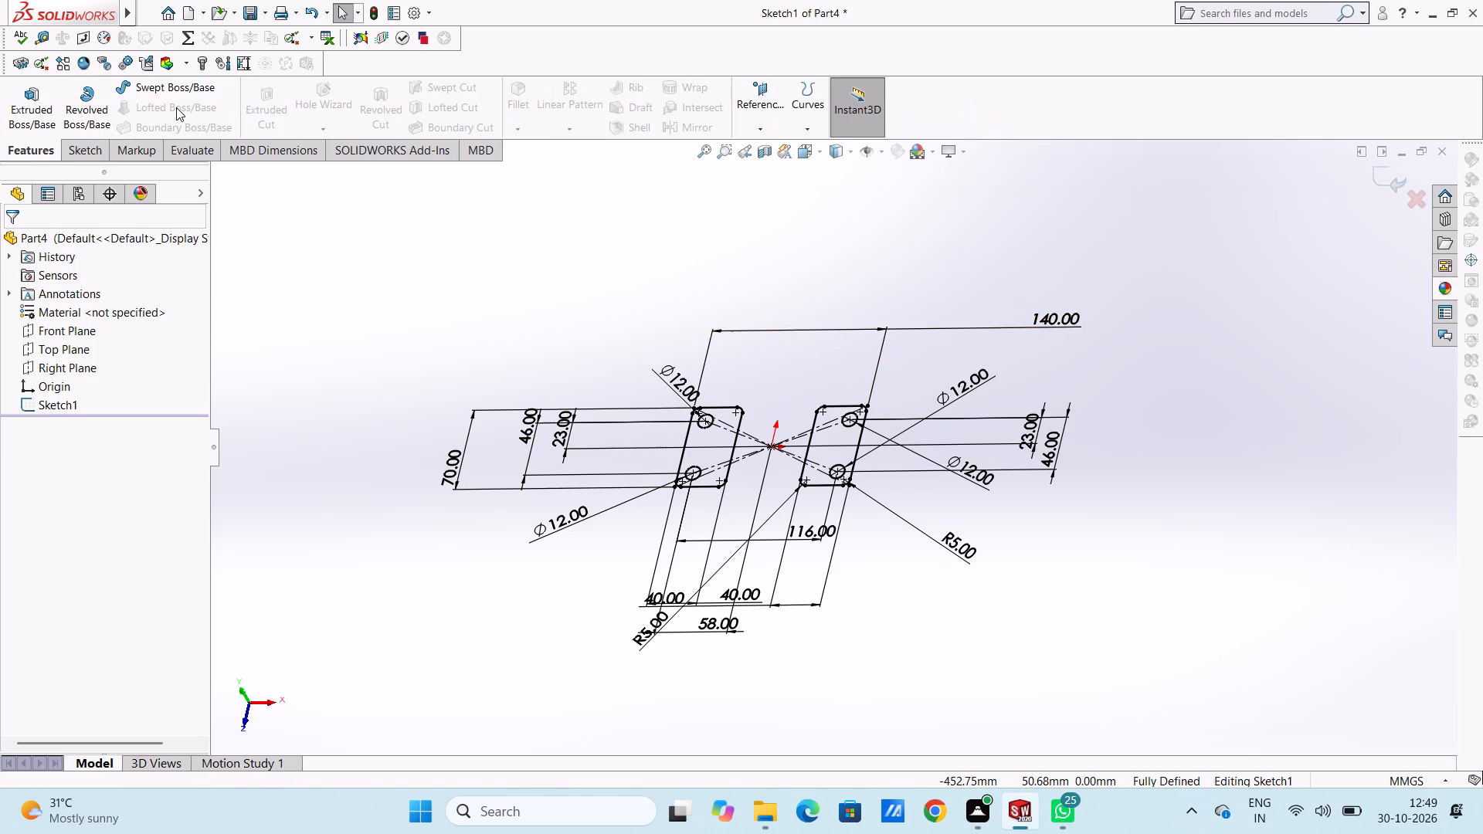
click(36, 106)
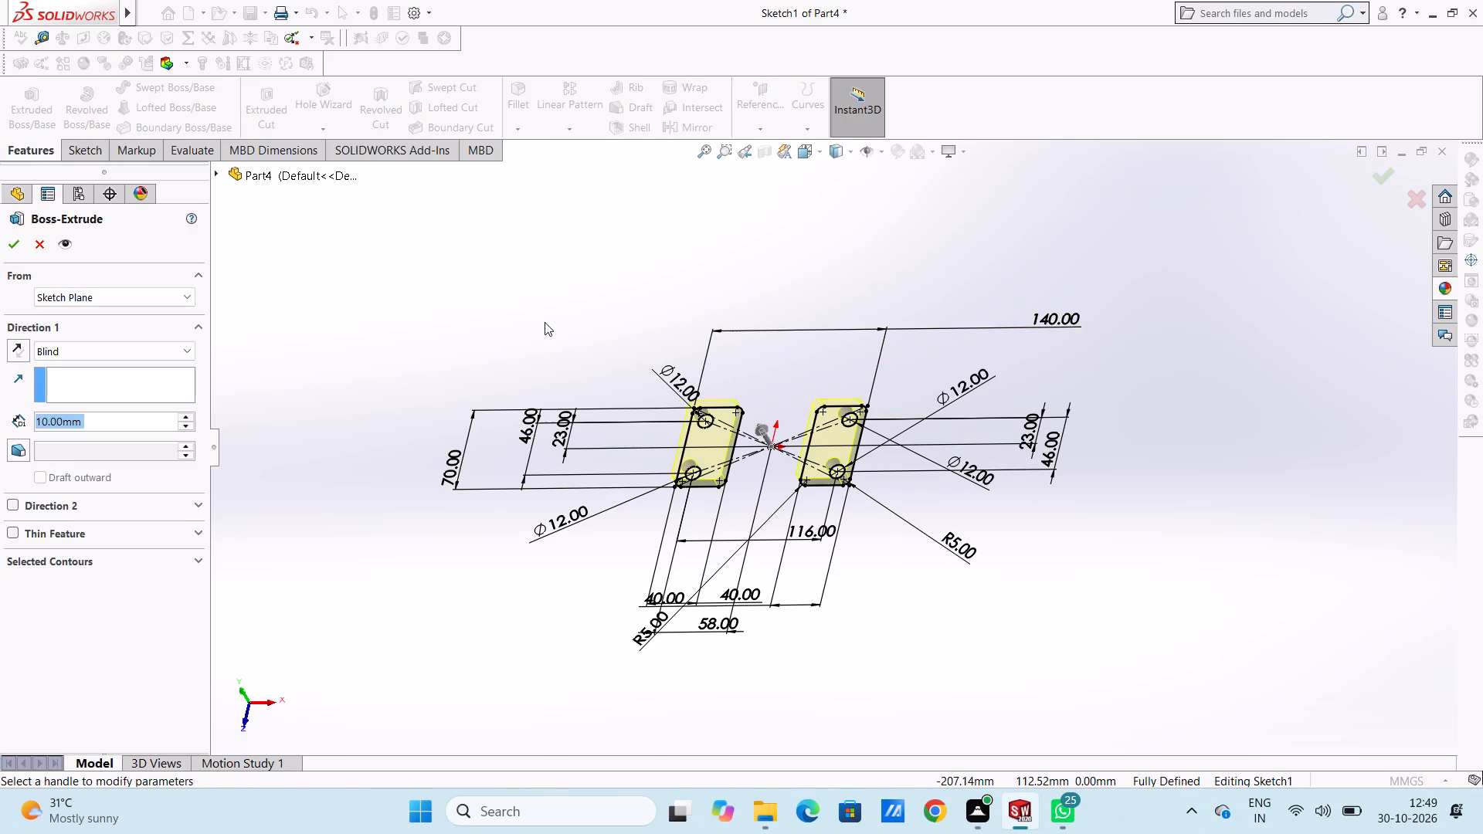
key(8)
key(Return)
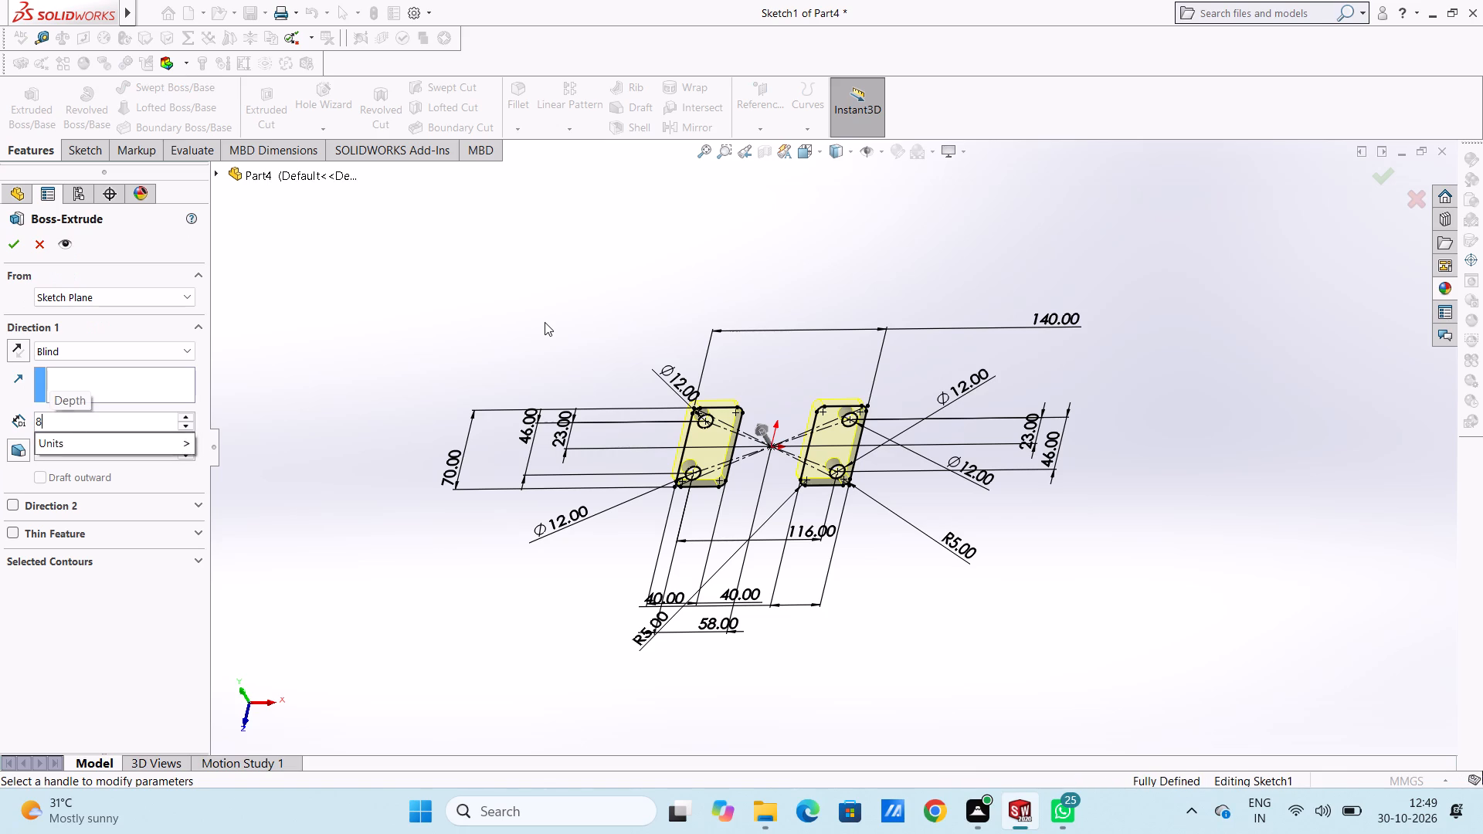
click(8, 246)
click(493, 298)
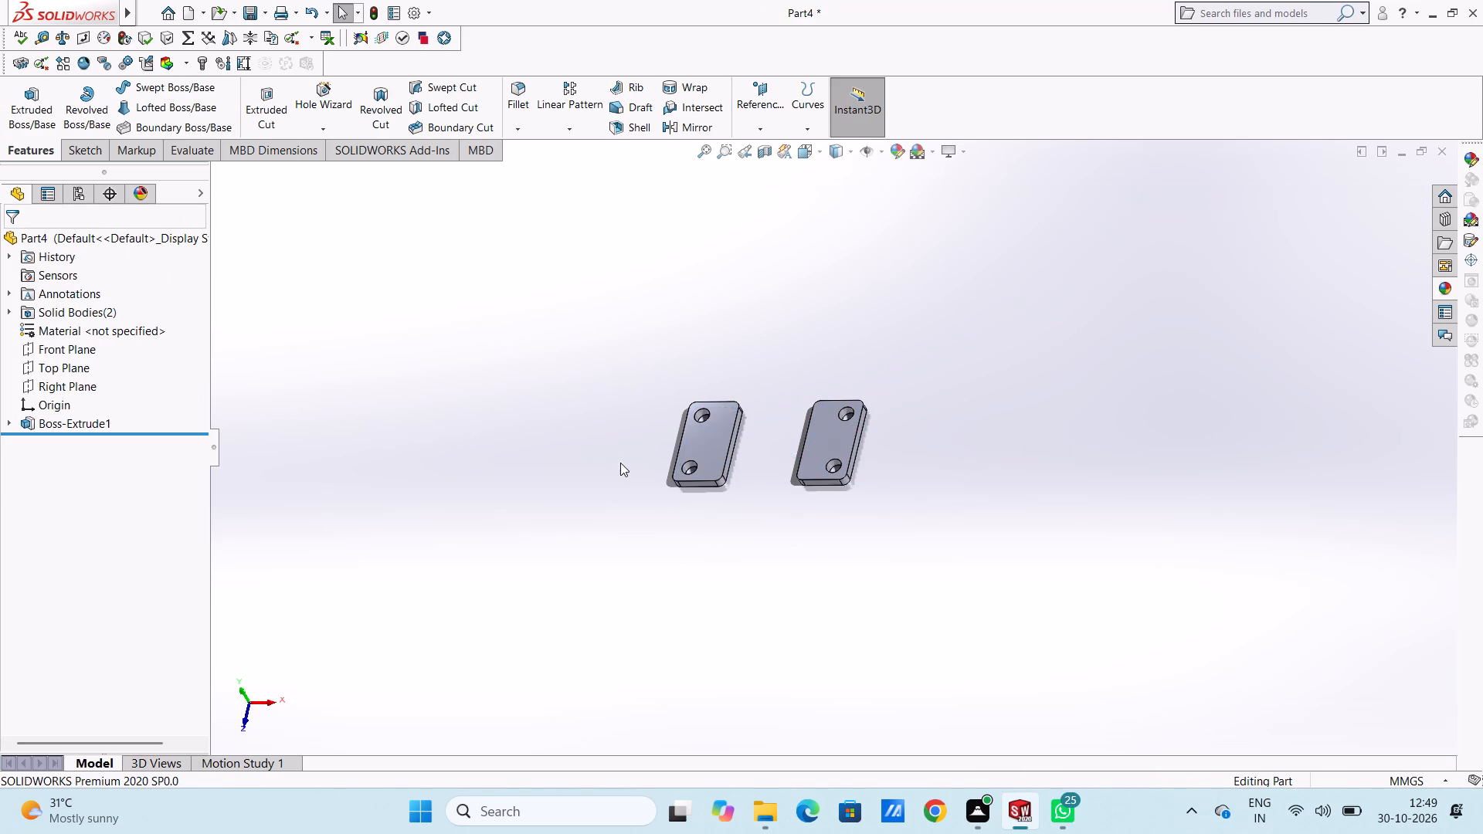
Examine the two extruded plates and their holes at an angle and in the Top view.
middle_drag(620, 463, 617, 329)
middle_click(617, 329)
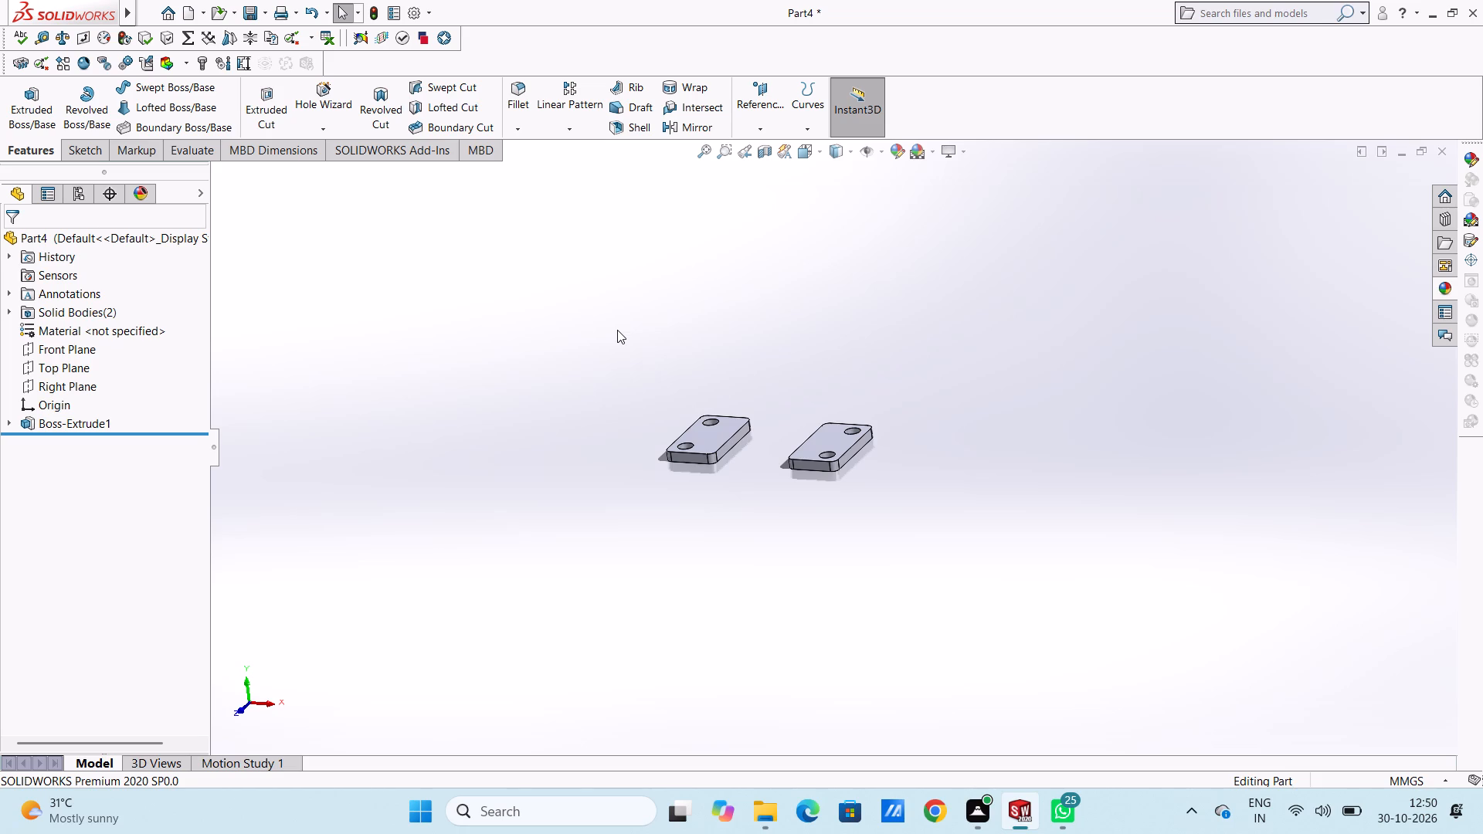
scroll(617, 330, up, 1)
middle_drag(708, 398, 714, 402)
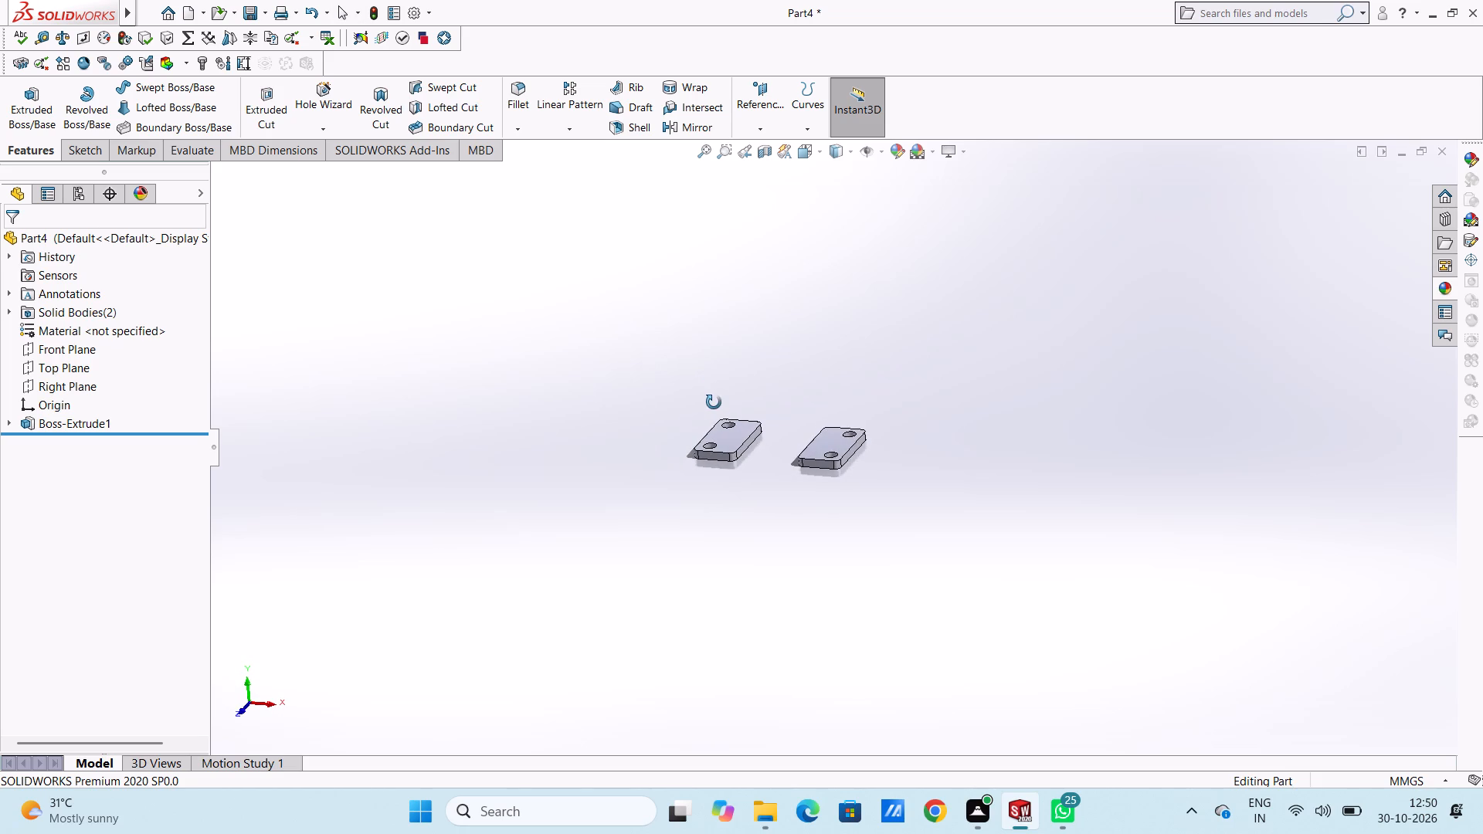
middle_drag(714, 402, 726, 394)
middle_drag(726, 394, 699, 429)
scroll(847, 539, down, 4)
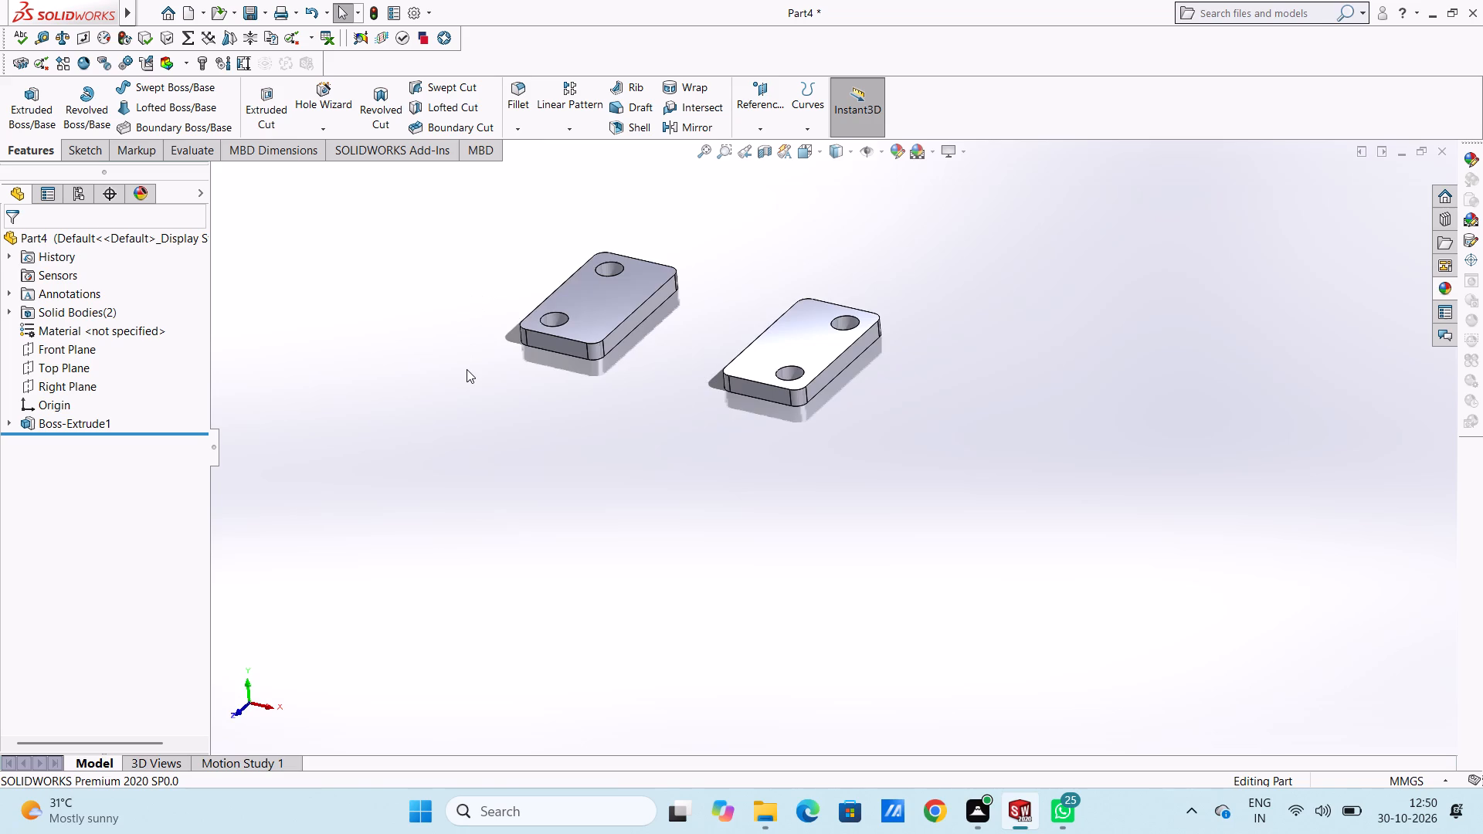
key(ctrl+5)
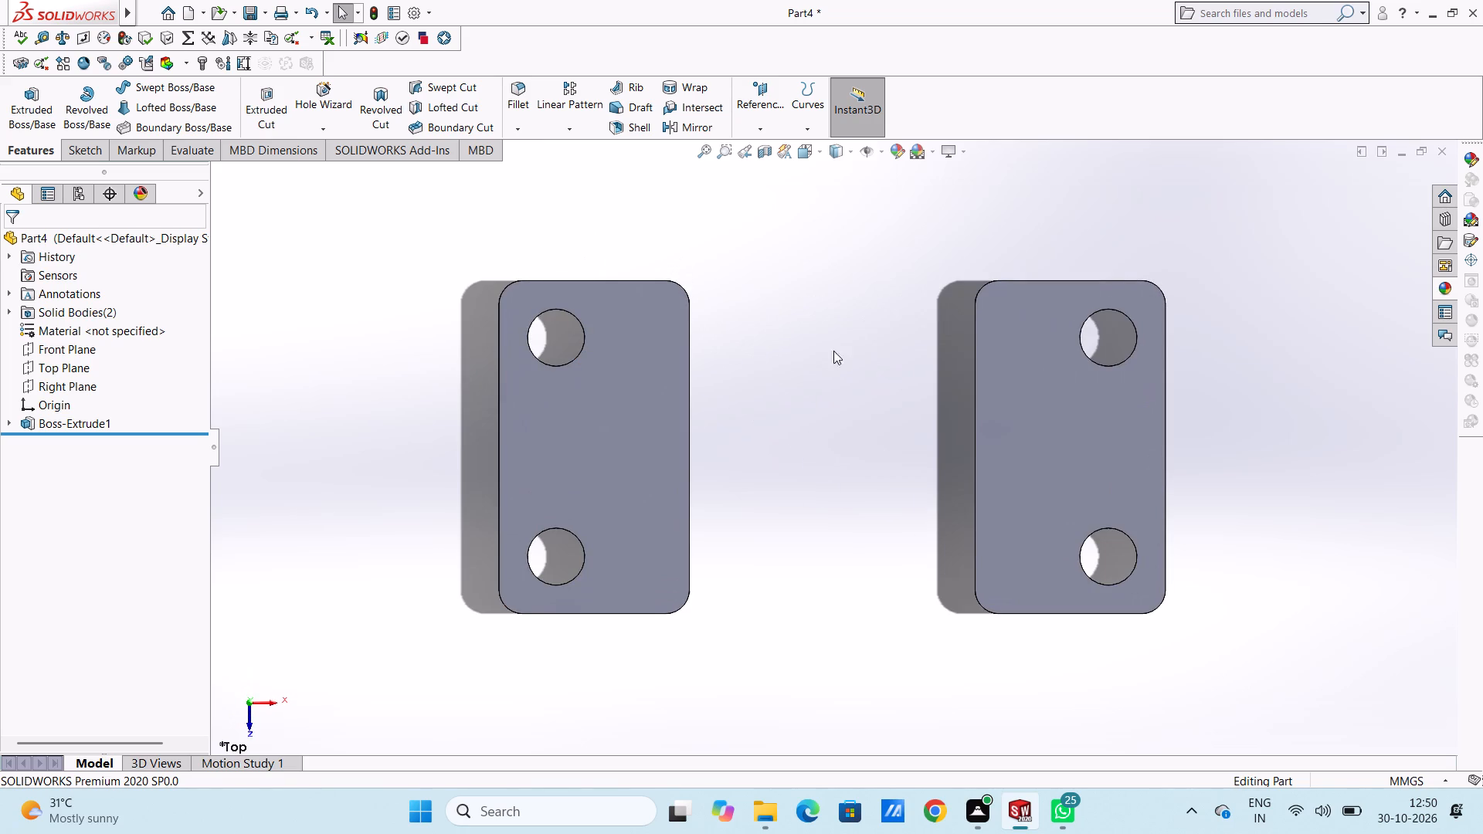
scroll(869, 367, up, 3)
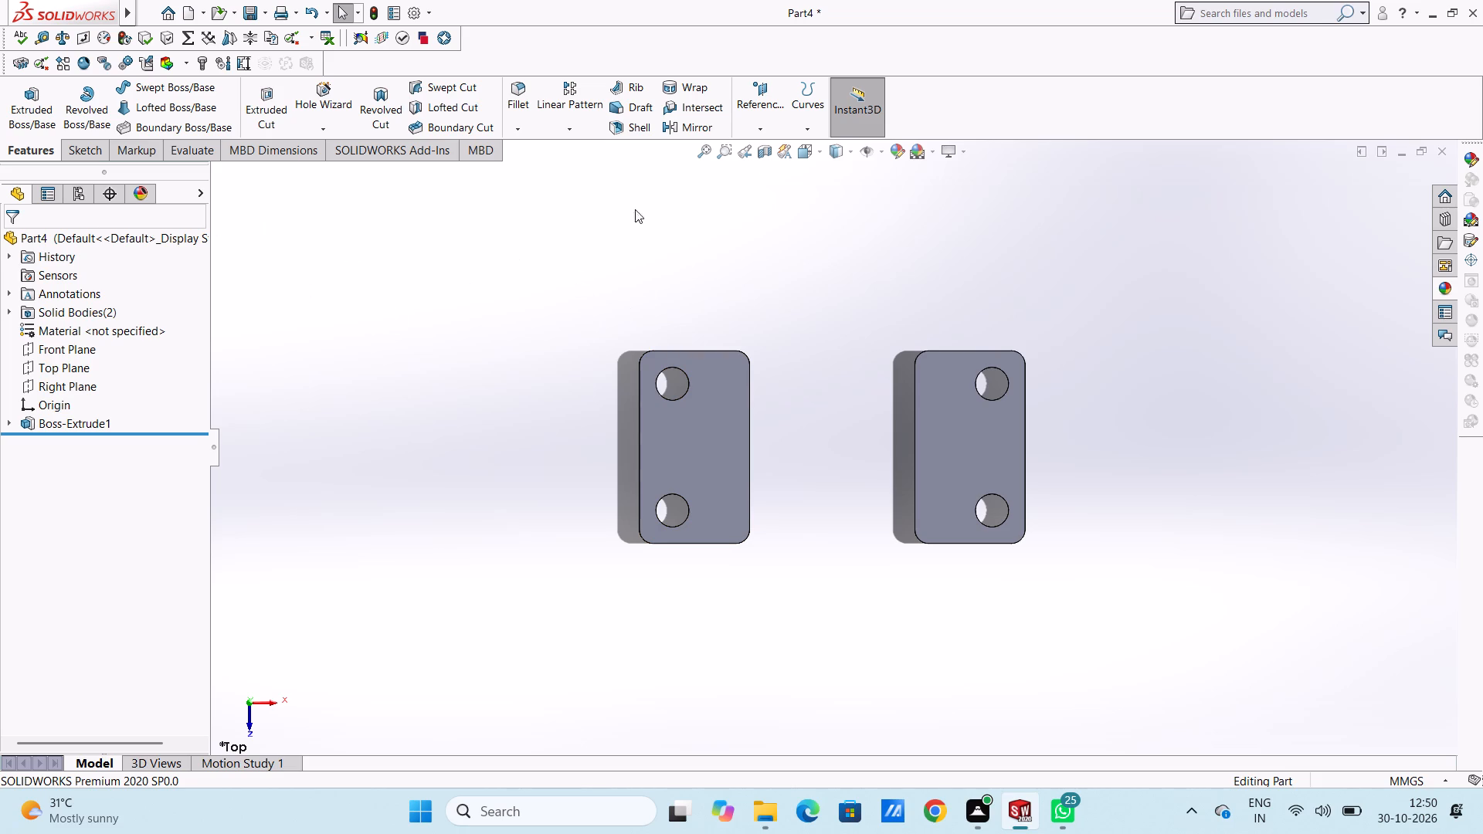
Create a reference plane parallel to the Front Plane, offset 40 mm towards the front of the two plates.
click(762, 91)
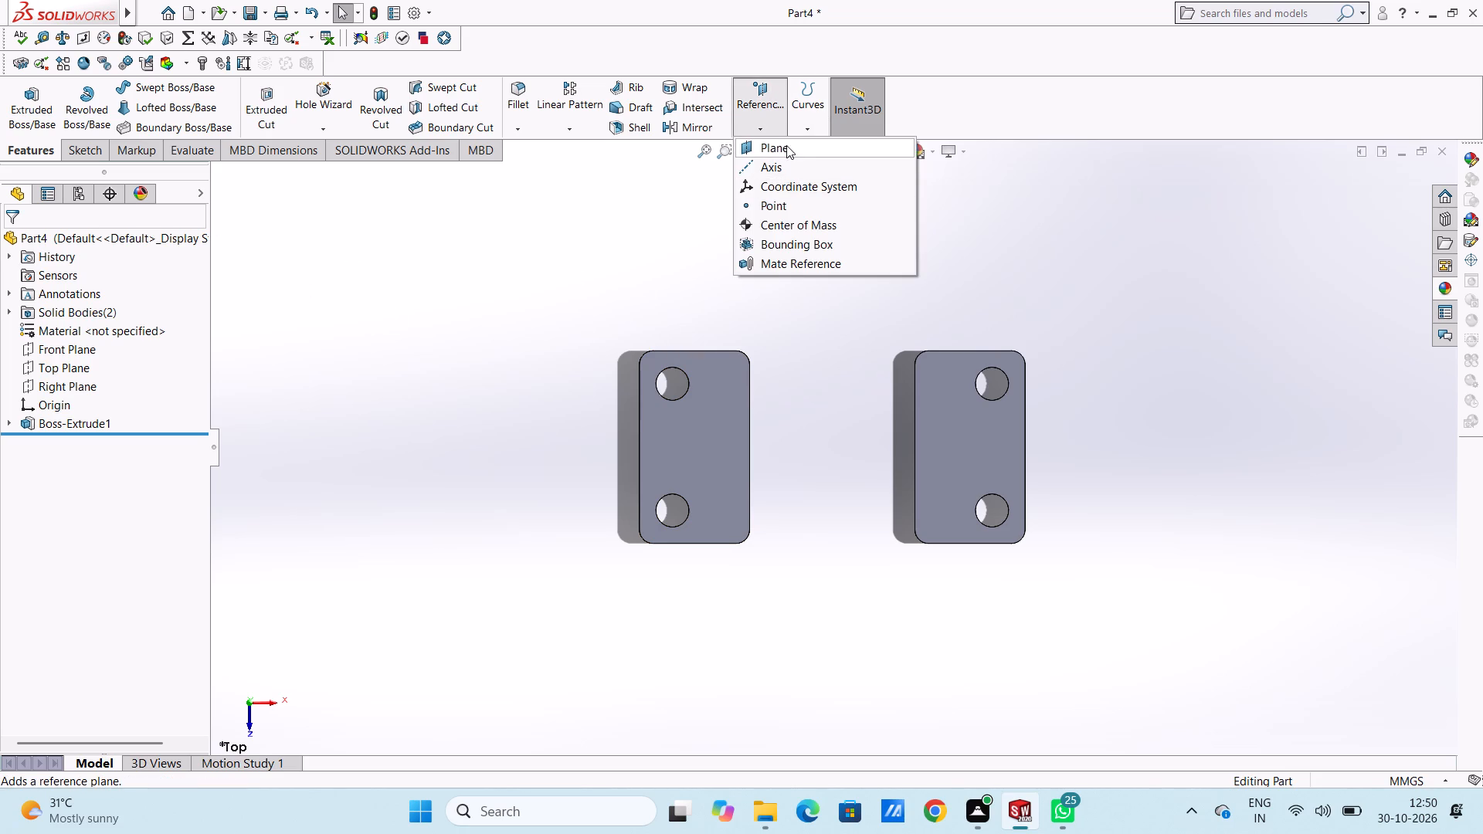
click(786, 146)
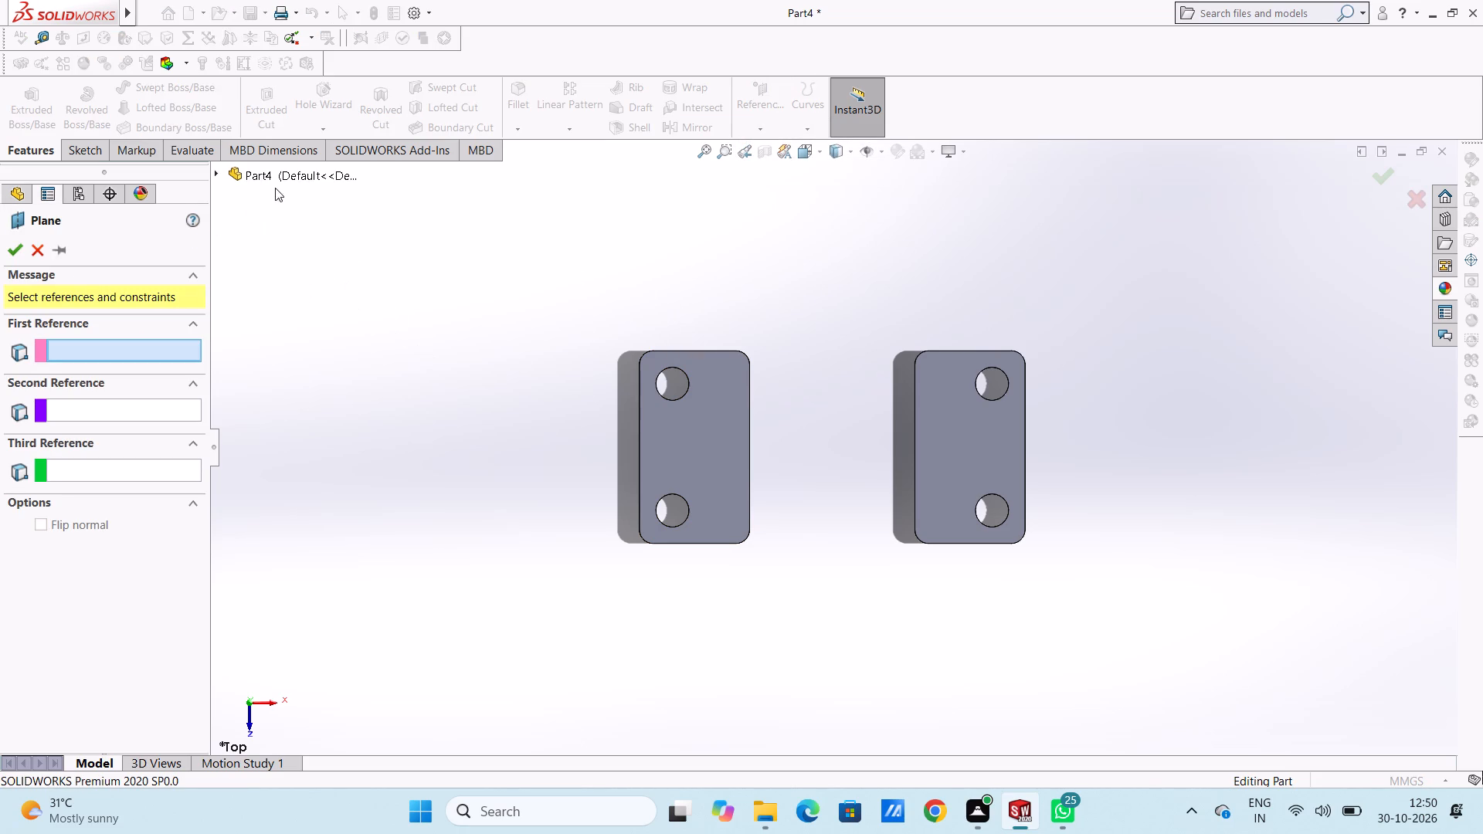
click(259, 163)
click(273, 175)
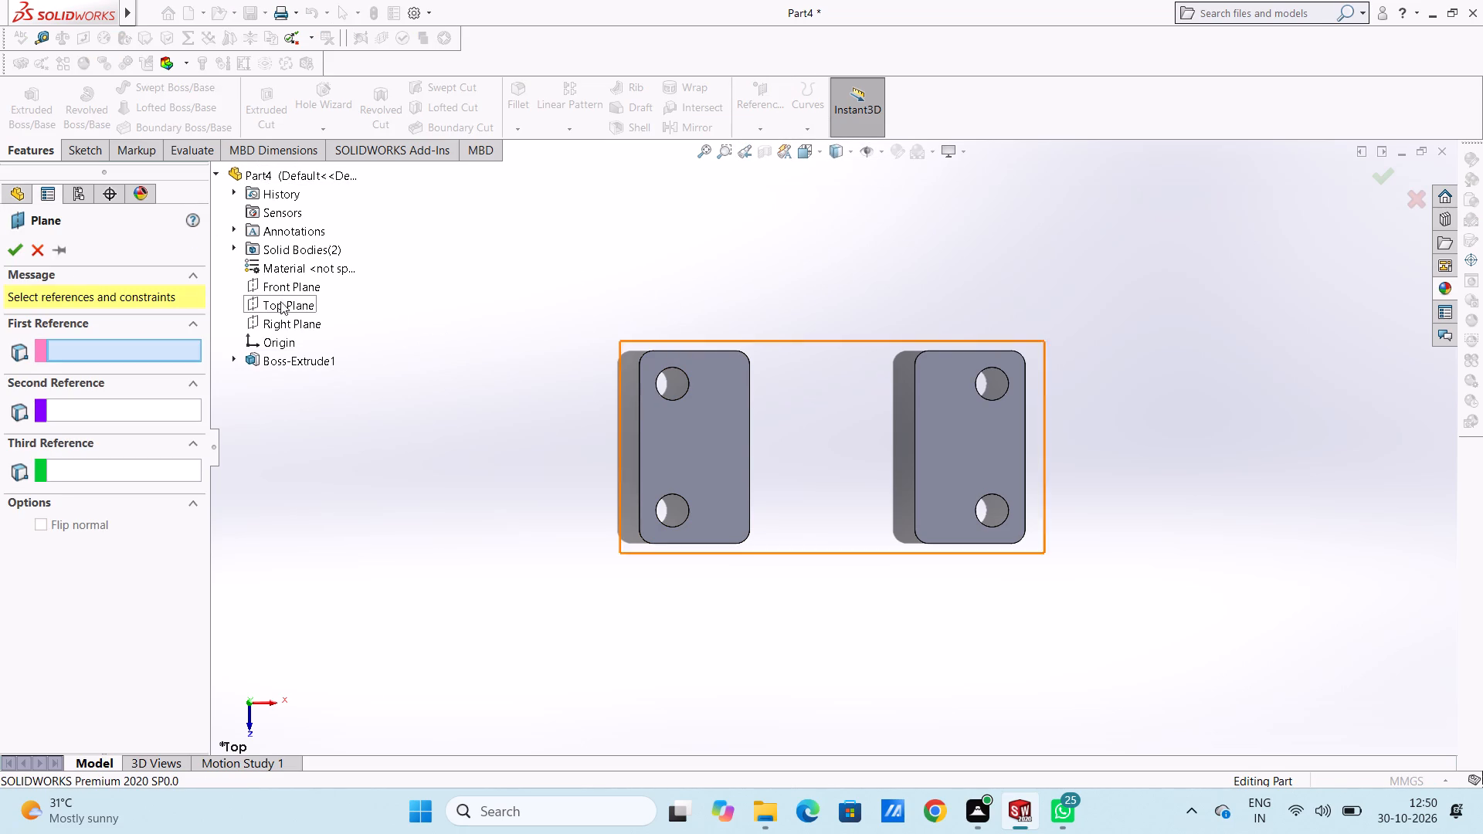
click(290, 290)
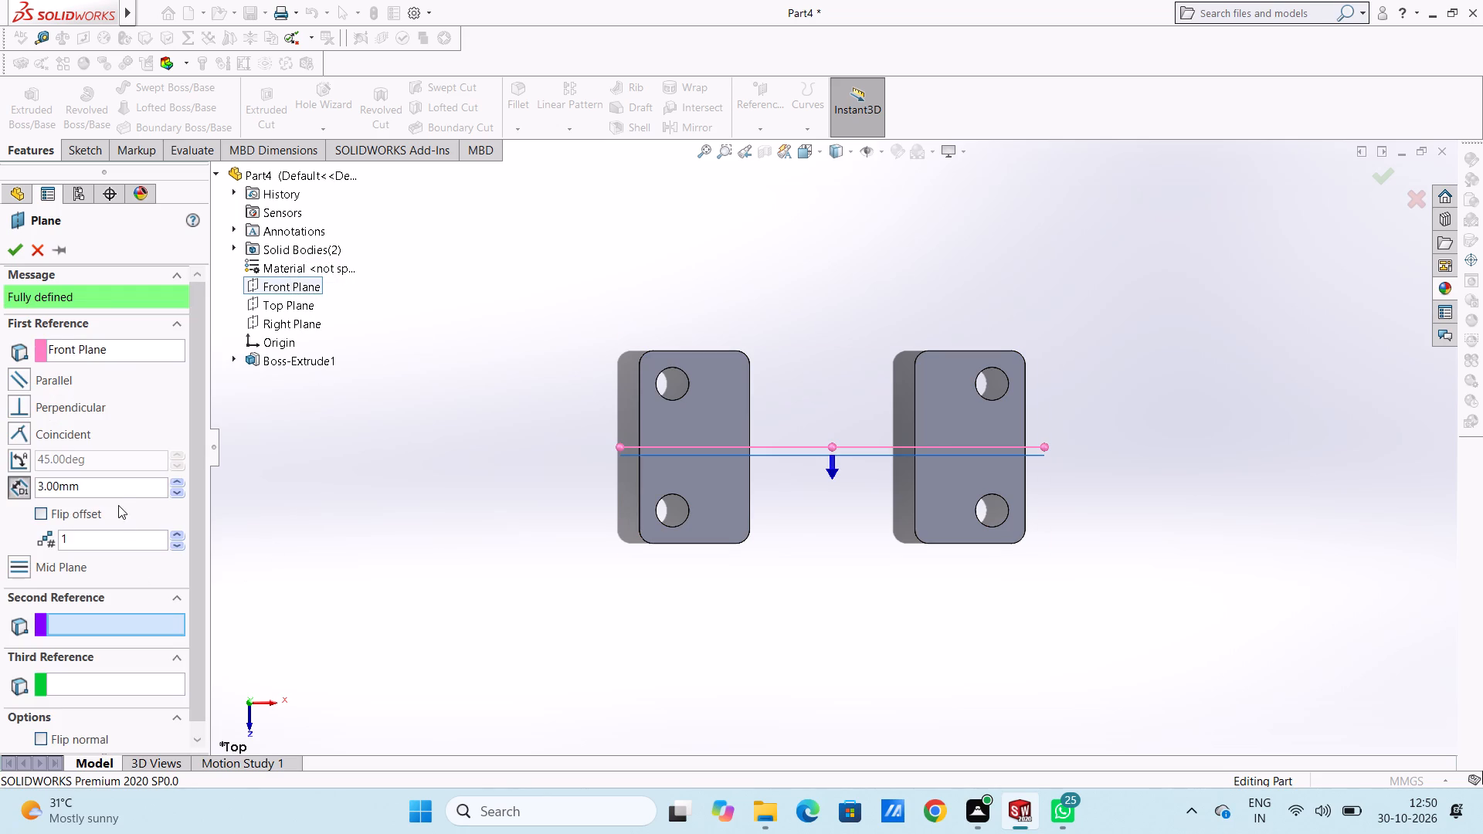
double_click(114, 488)
text(35)
key(Return)
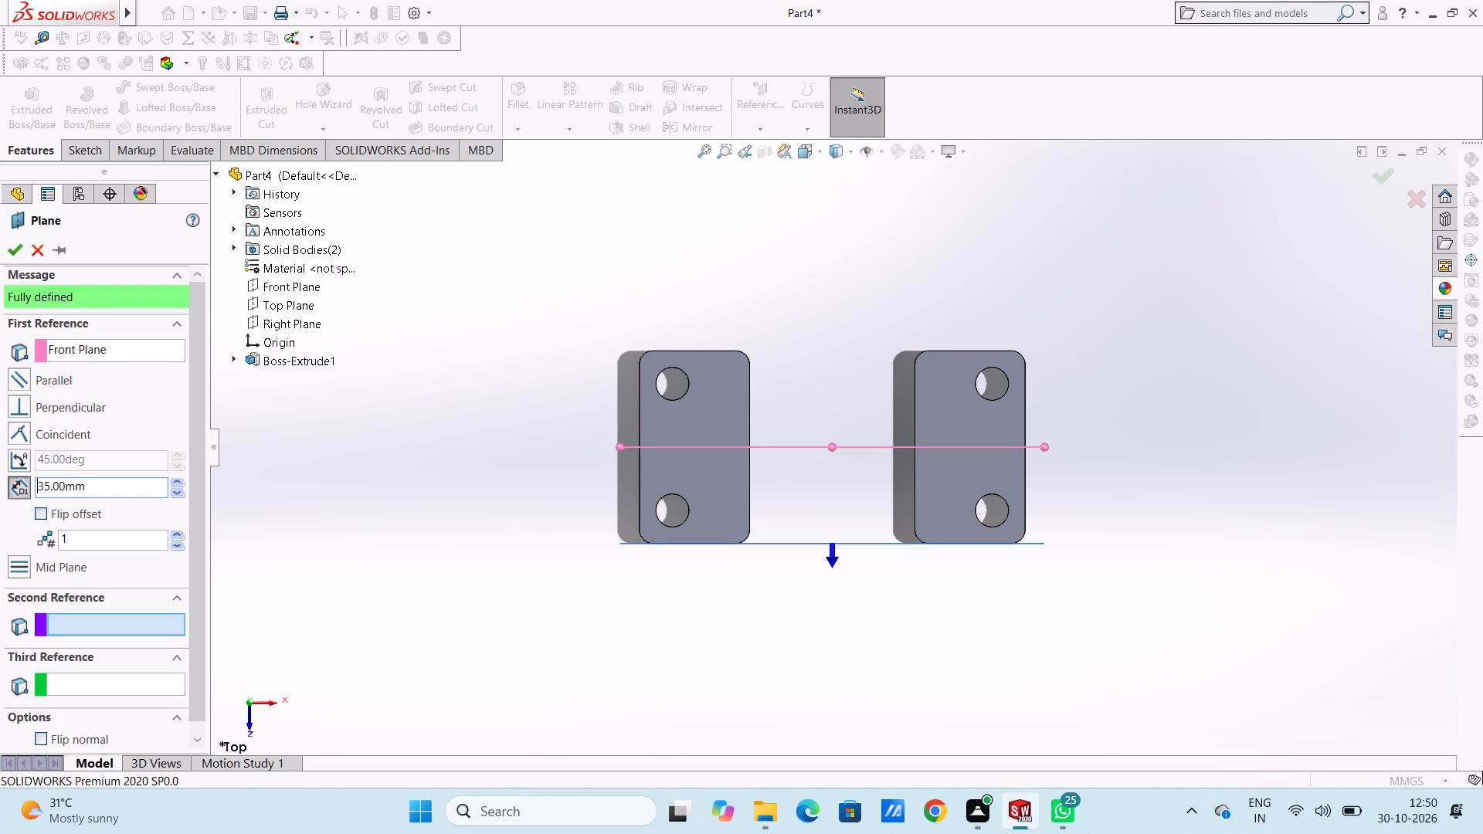
double_click(133, 490)
text(40)
key(Return)
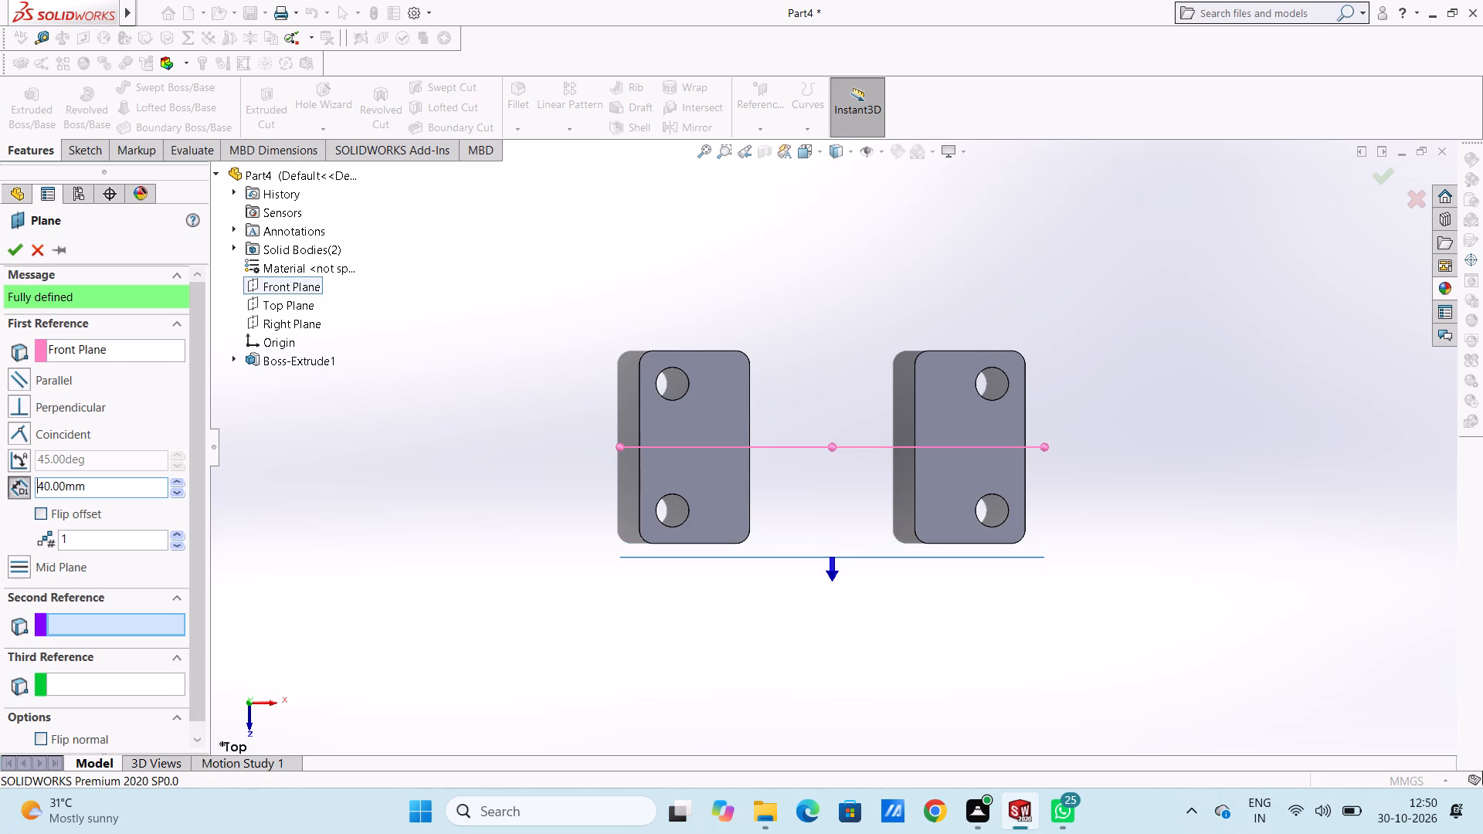
click(7, 252)
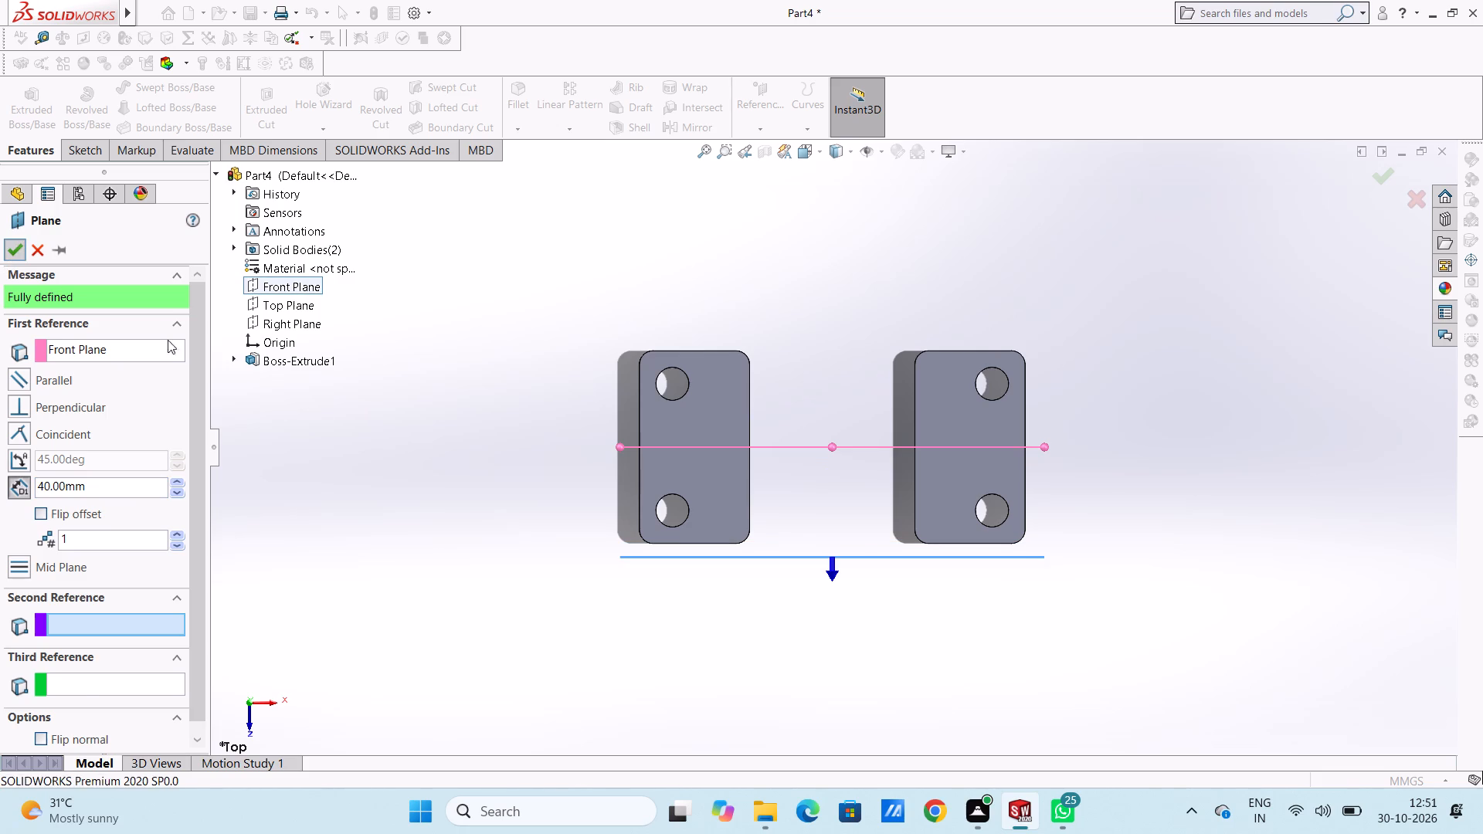
click(406, 428)
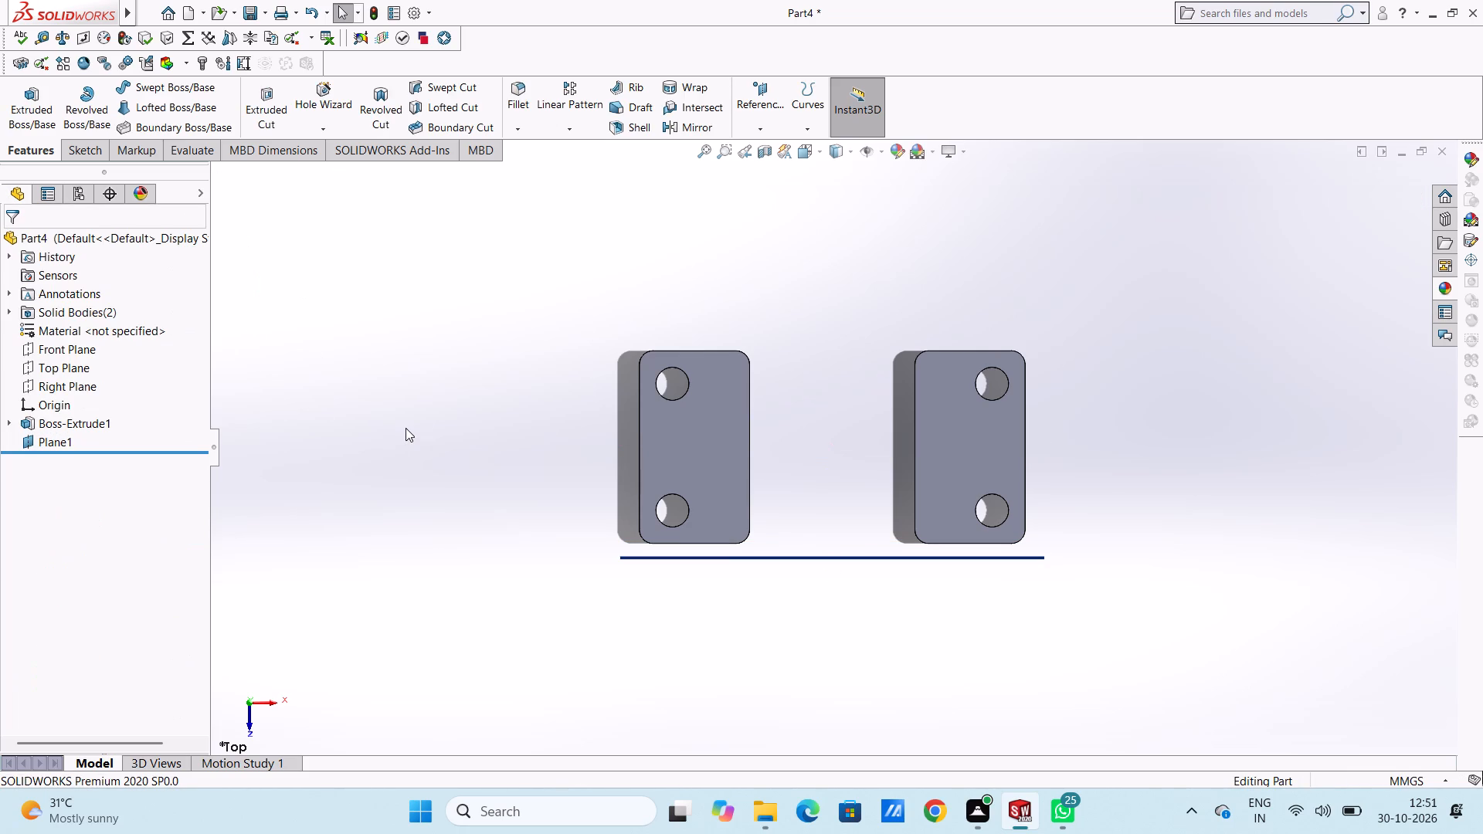
Start a new sketch on the offset reference plane, seen in the Front view.
key(ctrl+1)
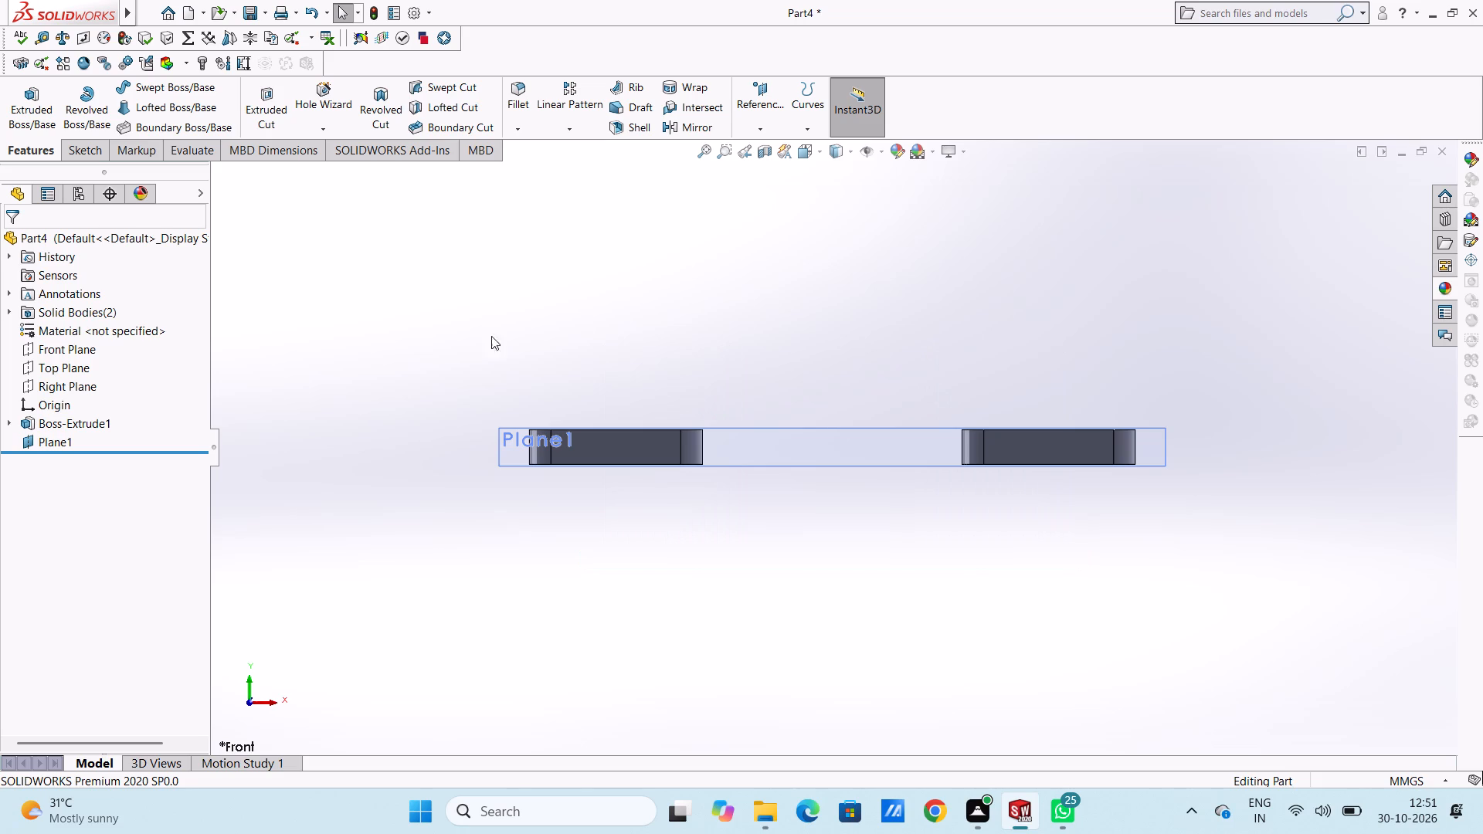
scroll(596, 303, up, 3)
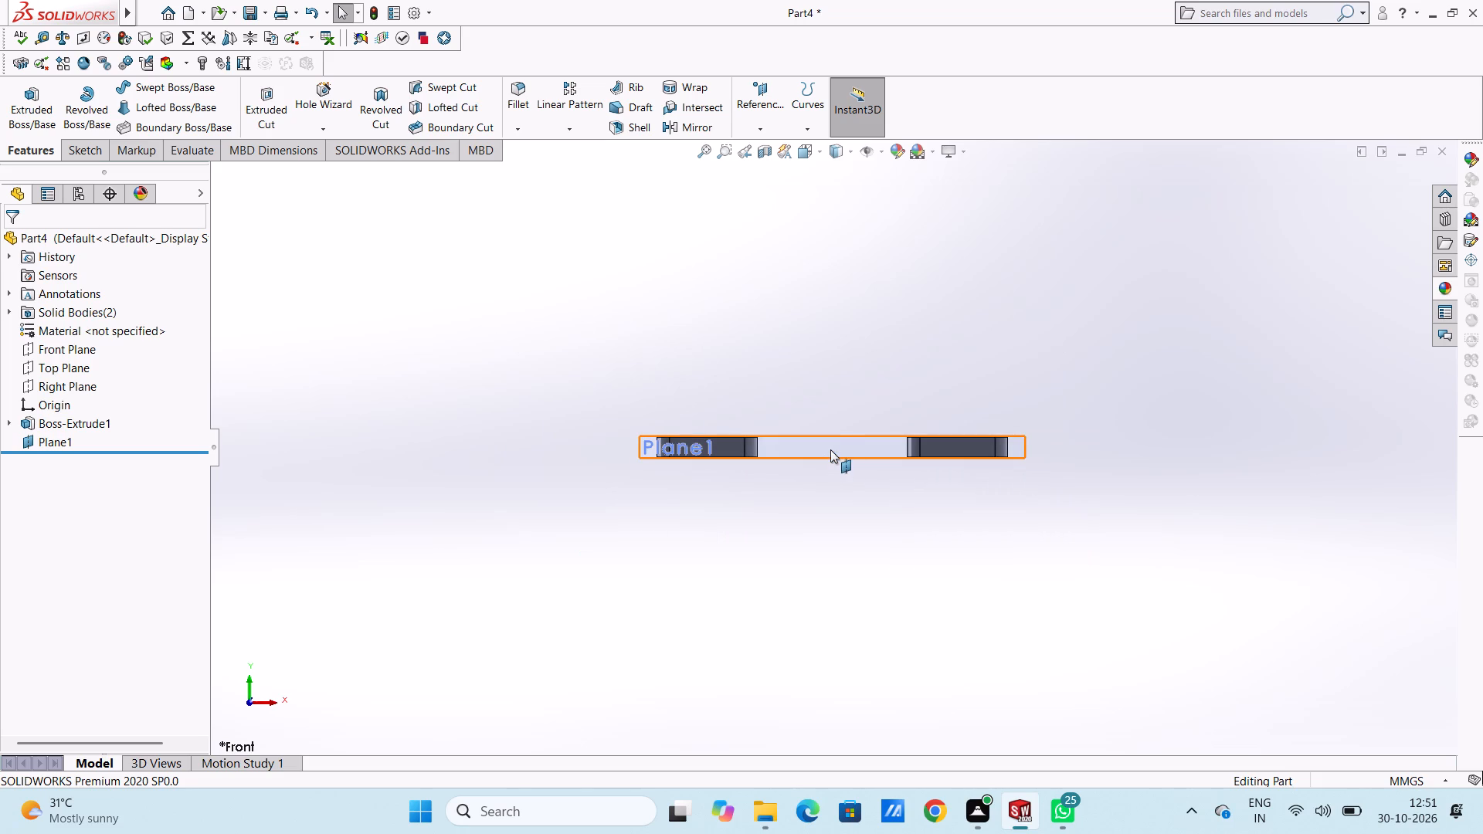
click(830, 449)
click(895, 405)
click(852, 349)
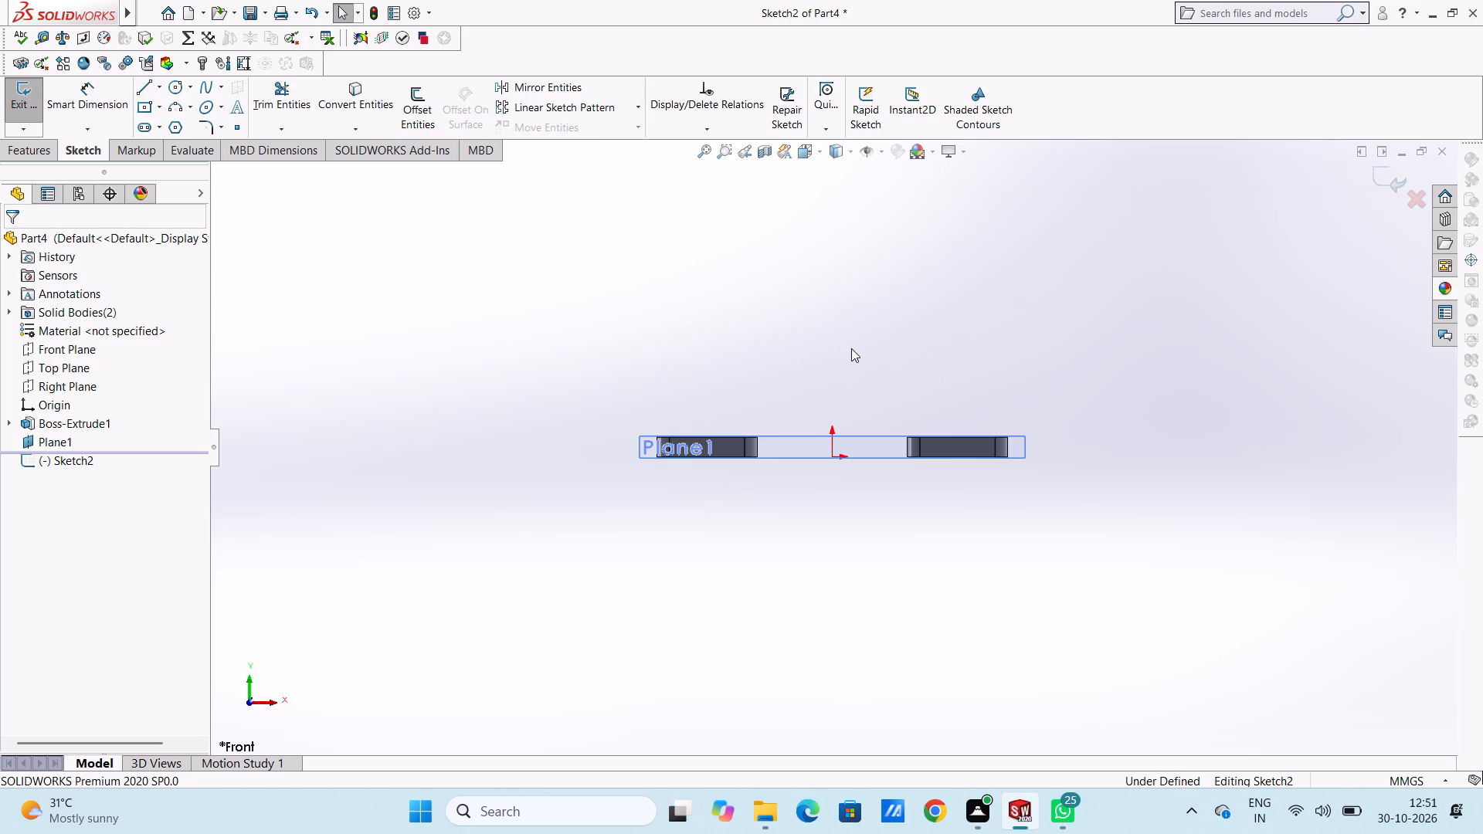
Sketch a circle of radius 28.5 mm centred directly above the origin, at a height of about 85 mm.
scroll(900, 367, up, 4)
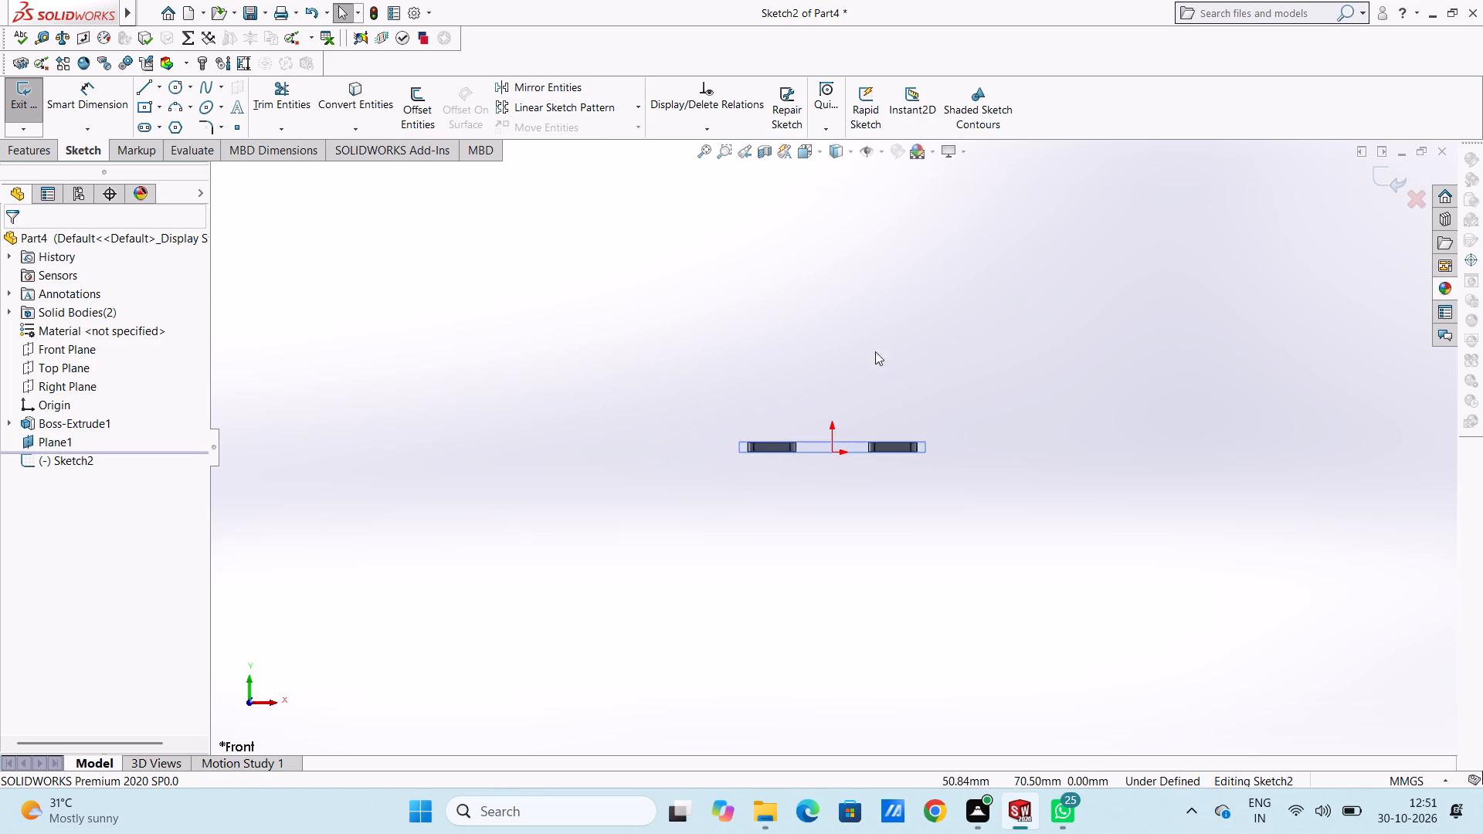
scroll(861, 345, down, 3)
scroll(847, 581, down, 2)
scroll(818, 574, up, 2)
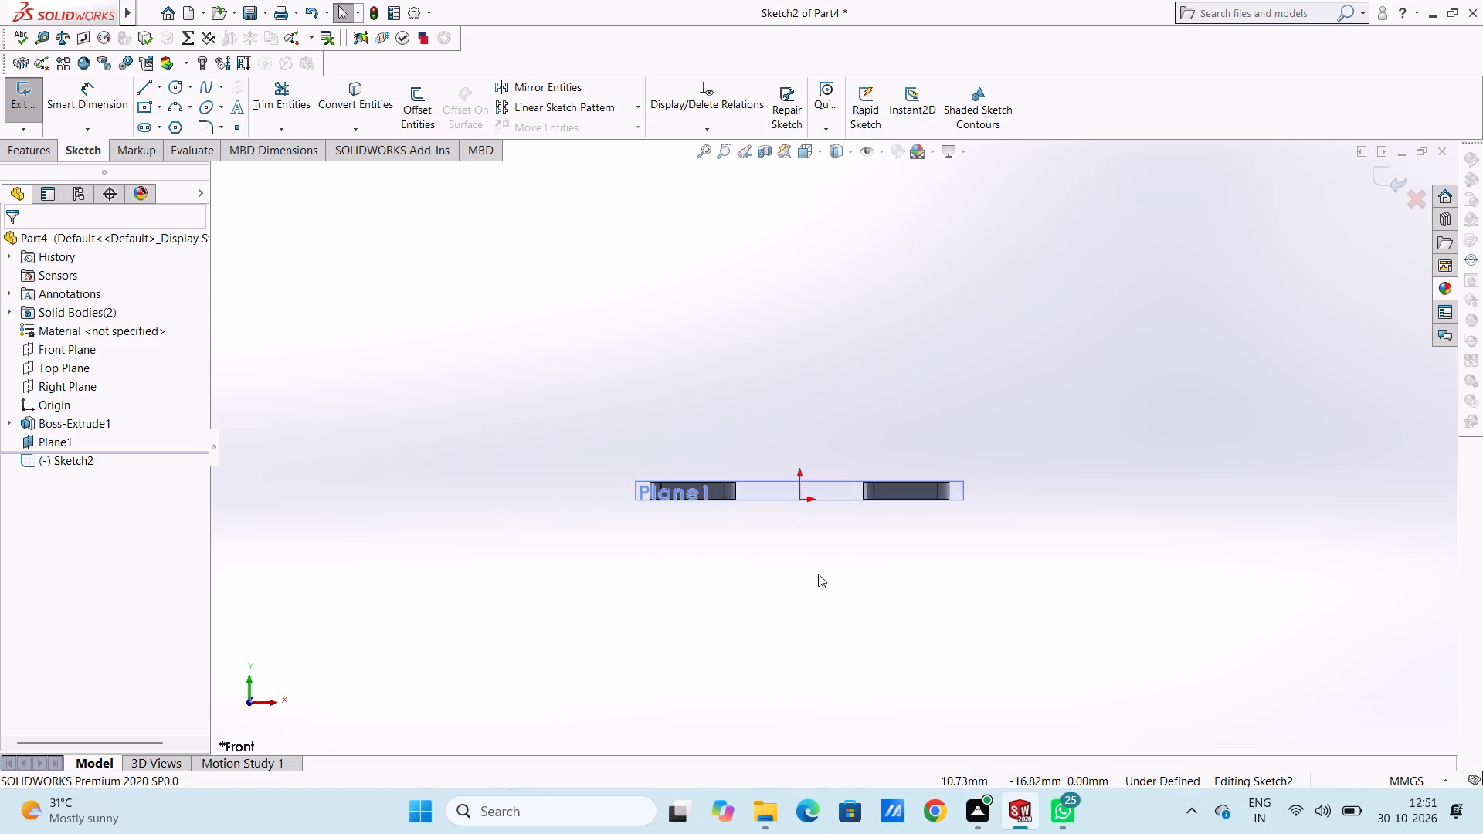
scroll(818, 574, down, 2)
scroll(823, 304, up, 2)
scroll(823, 304, down, 1)
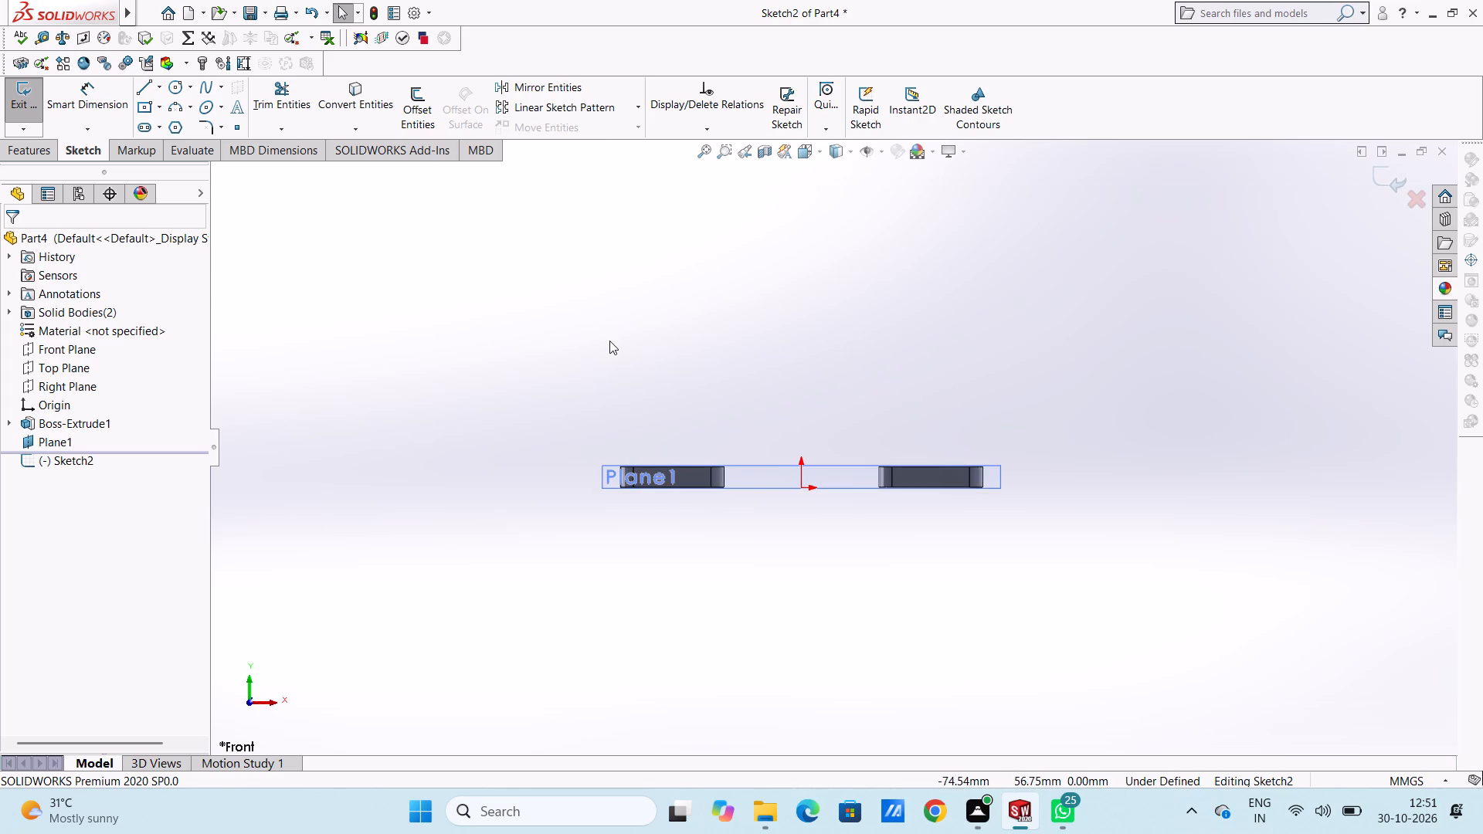
click(172, 86)
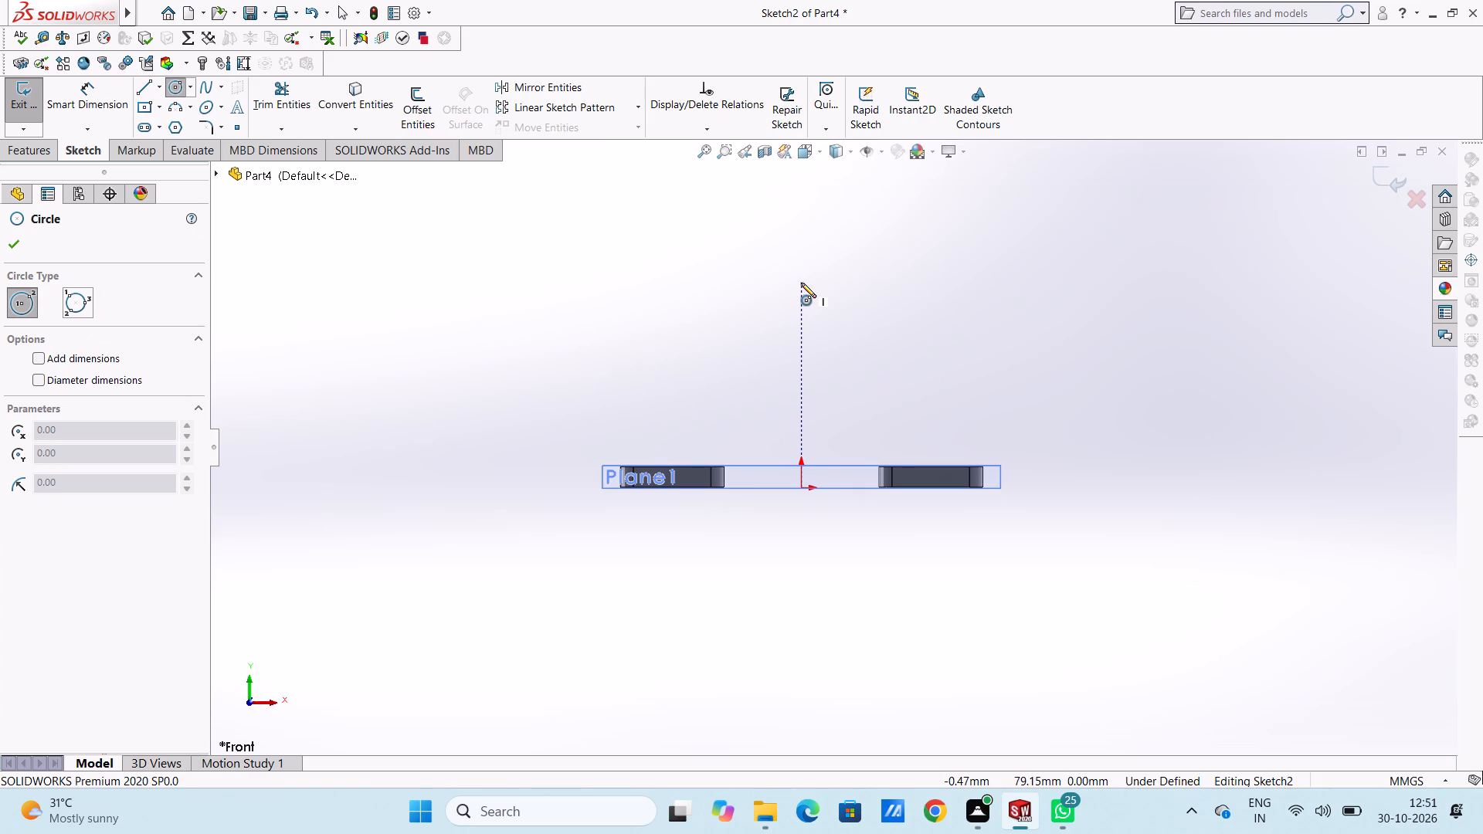
click(803, 268)
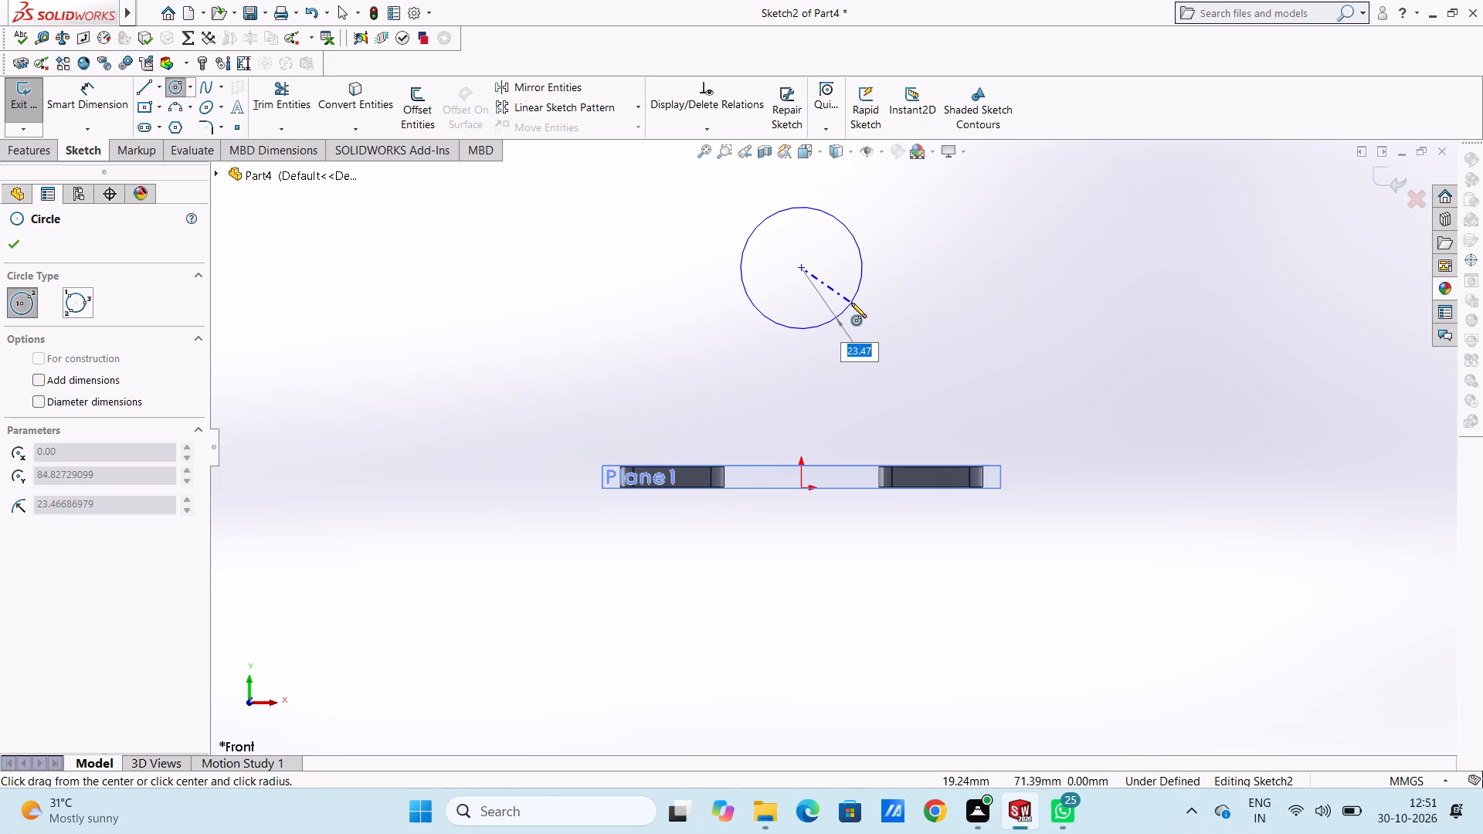
text(28.5)
key(Return)
Add a concentric outer circle of radius 40 mm around the first circle and finish the Circle command.
scroll(851, 303, up, 3)
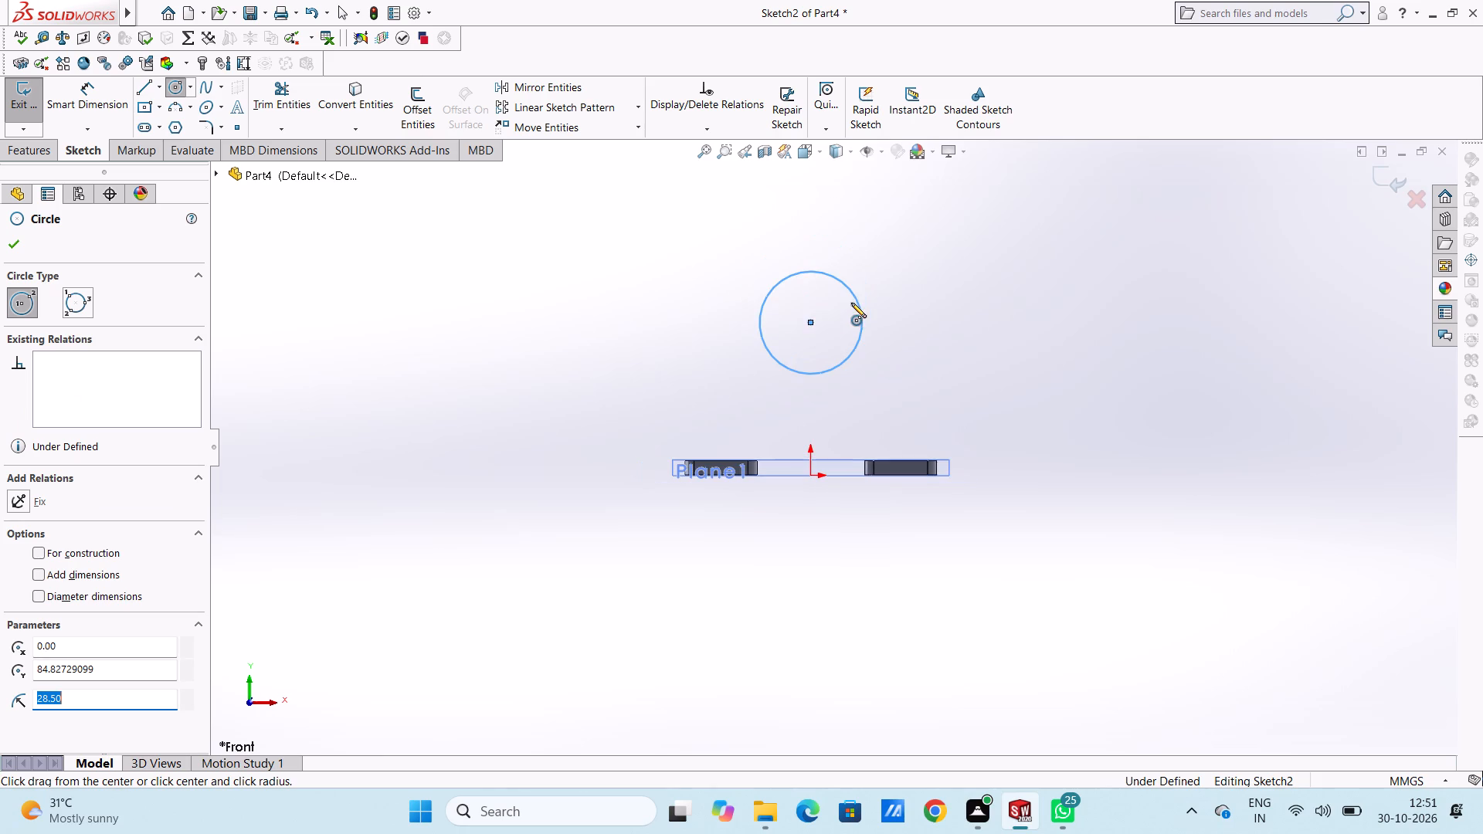
click(809, 322)
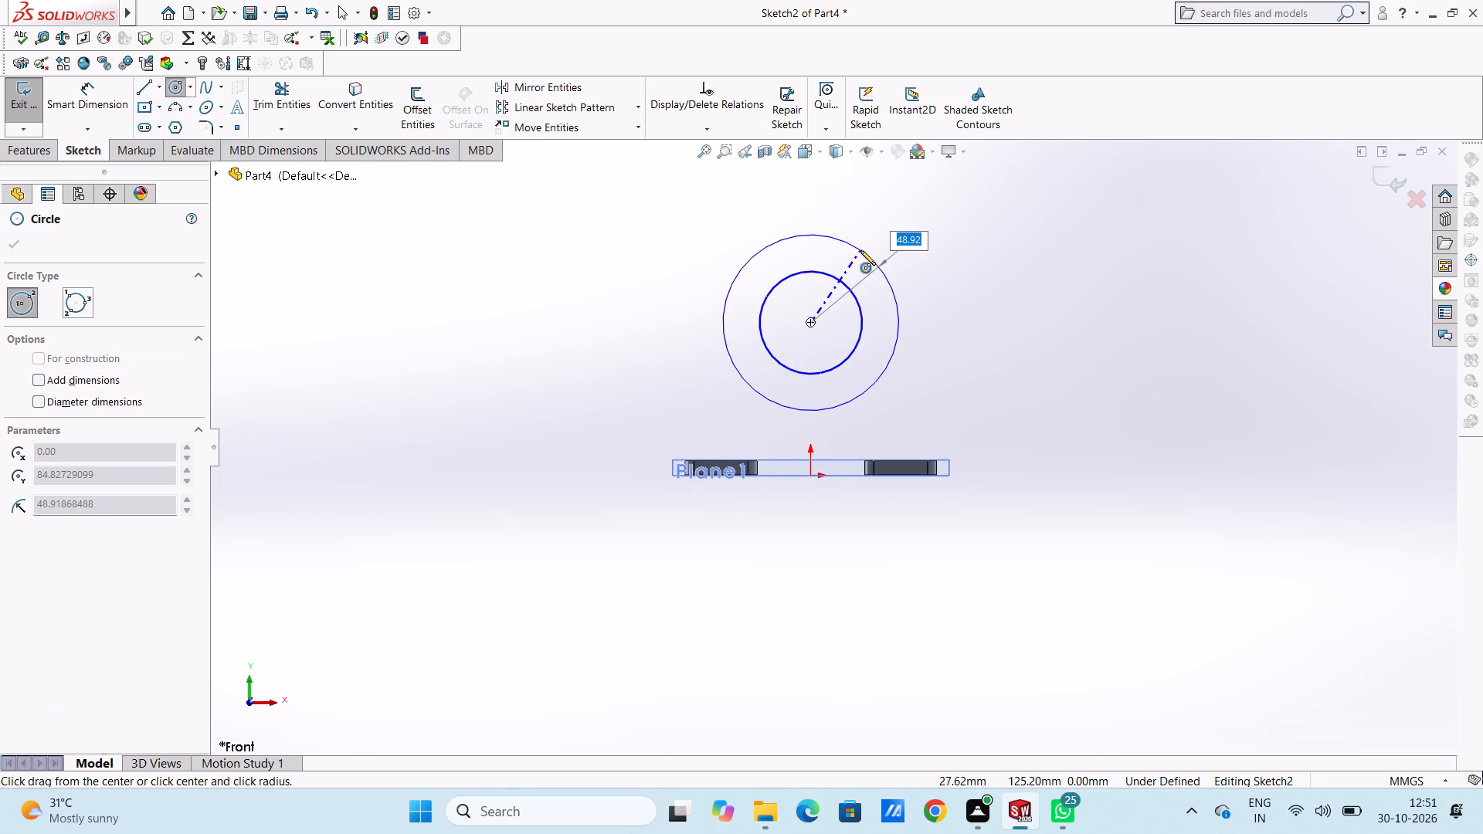
text(40)
key(Return)
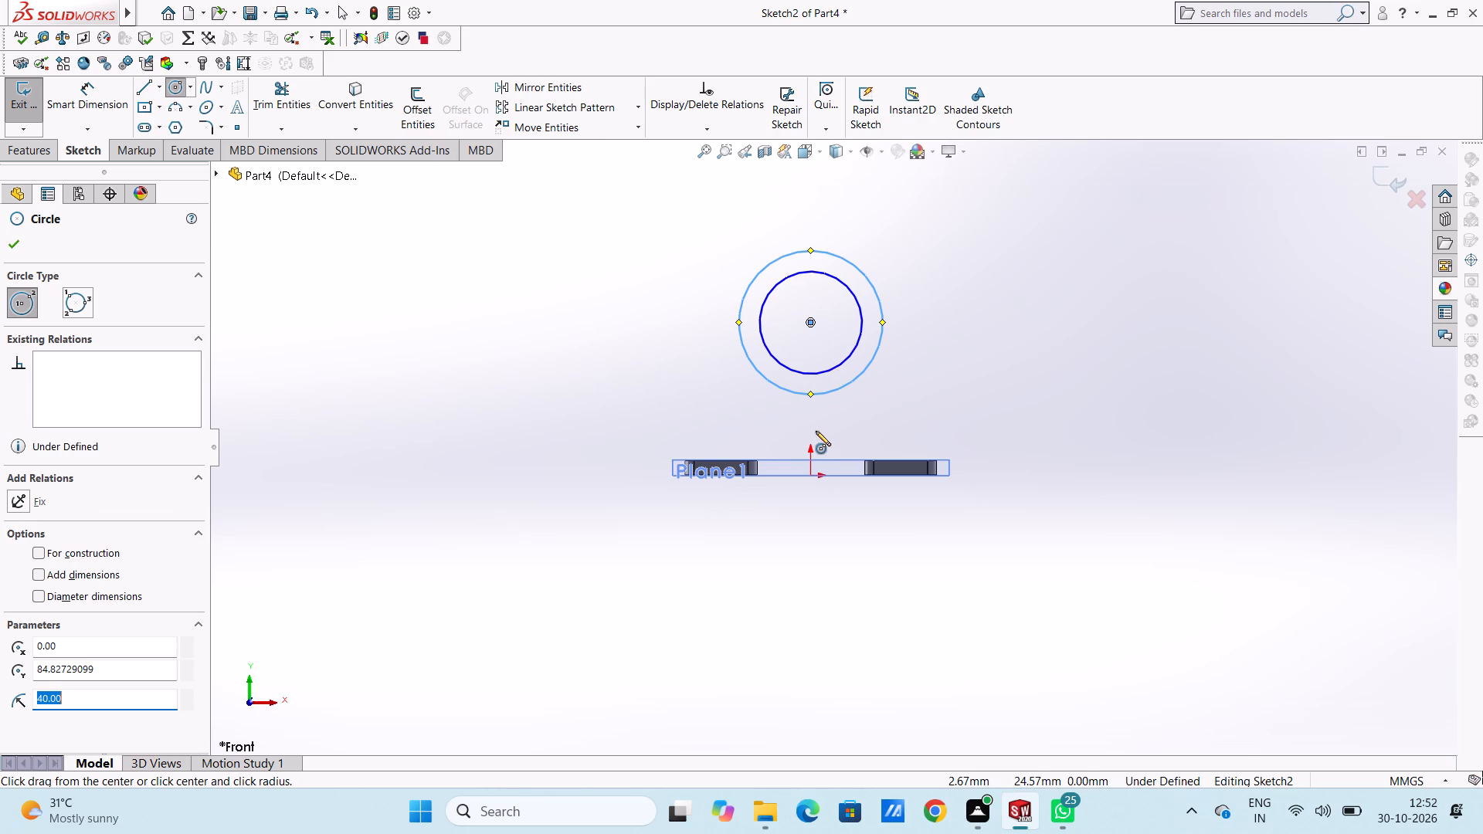
click(15, 240)
click(325, 354)
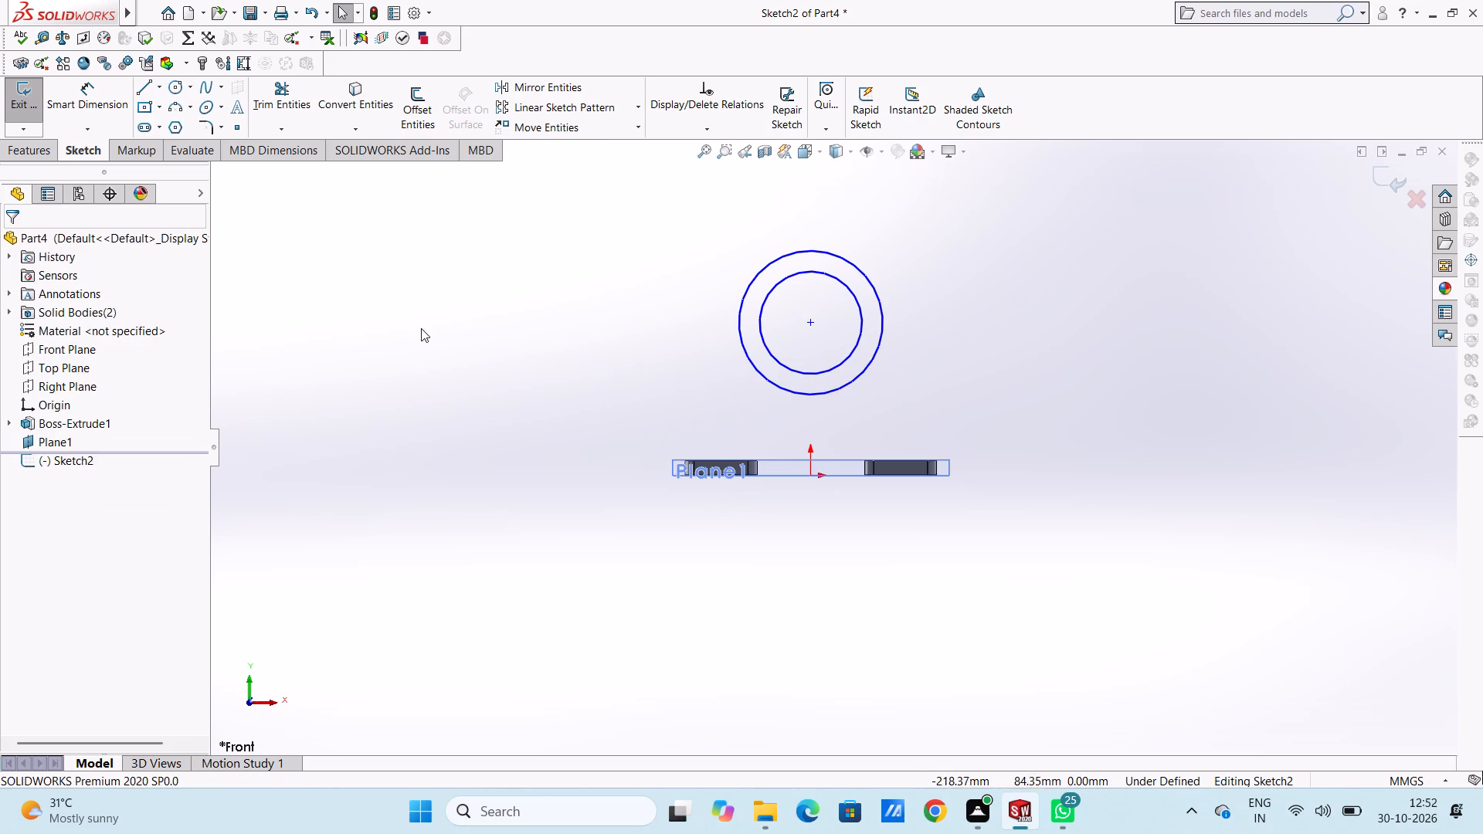
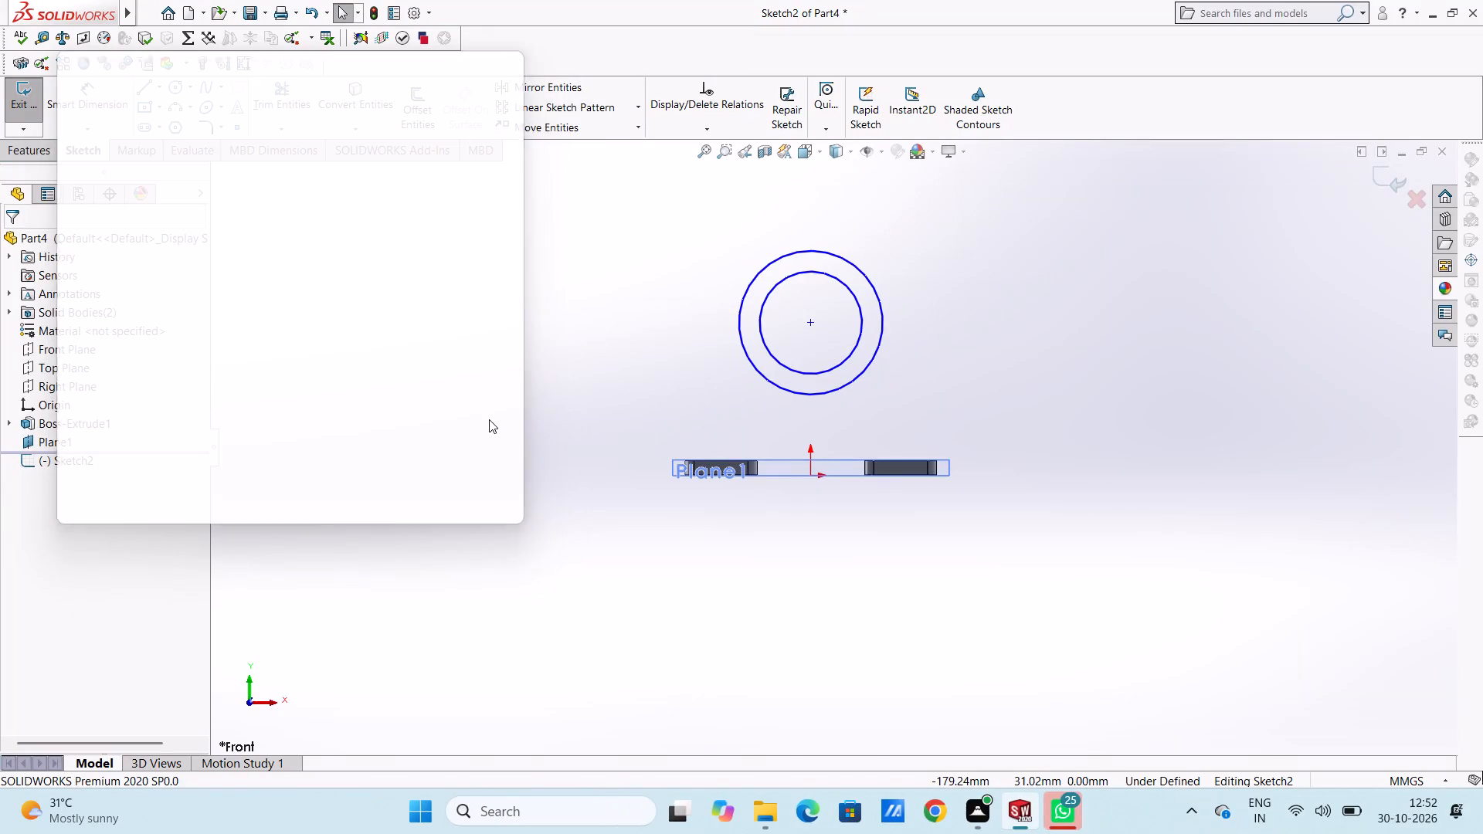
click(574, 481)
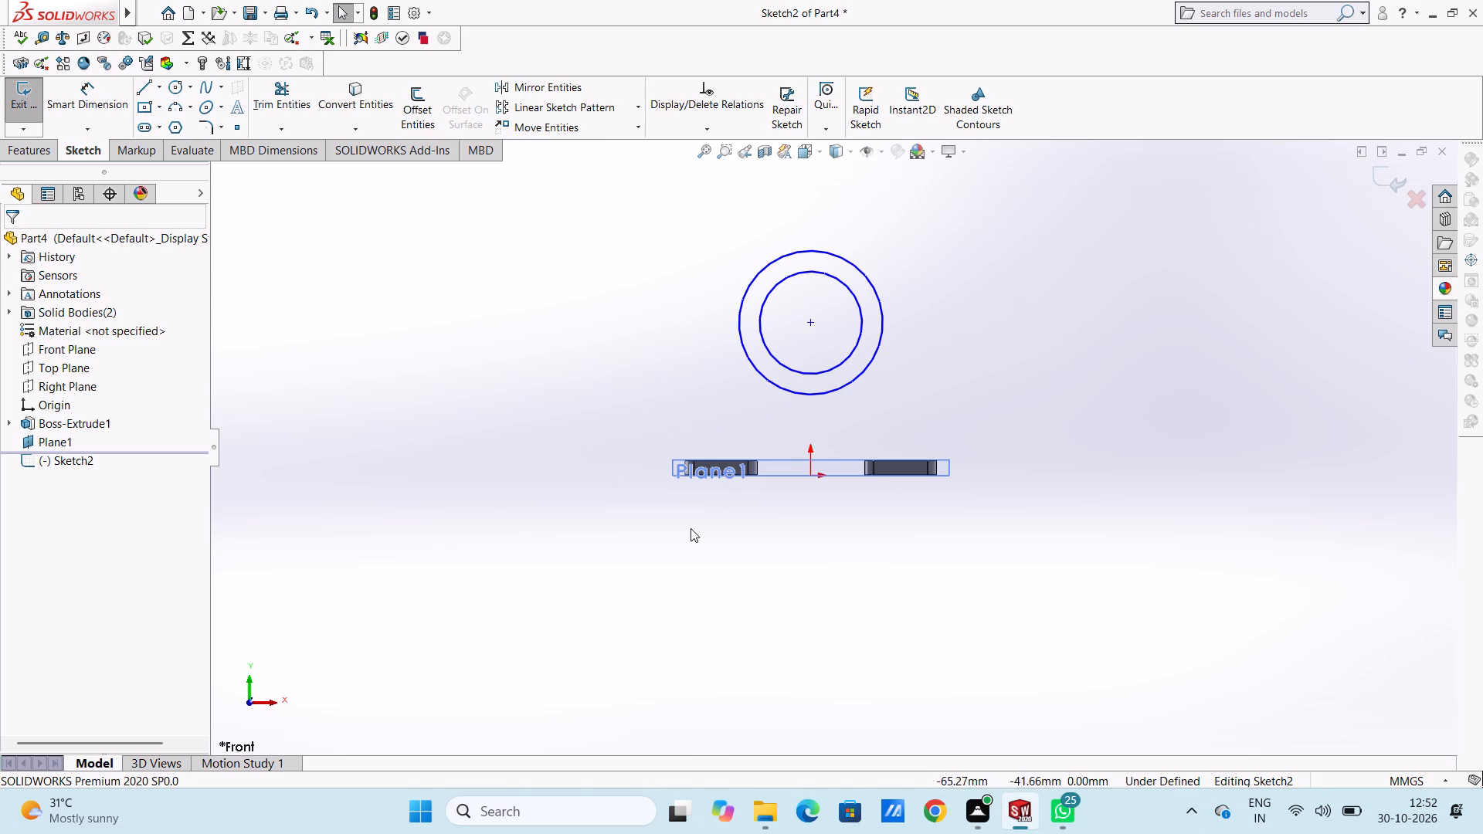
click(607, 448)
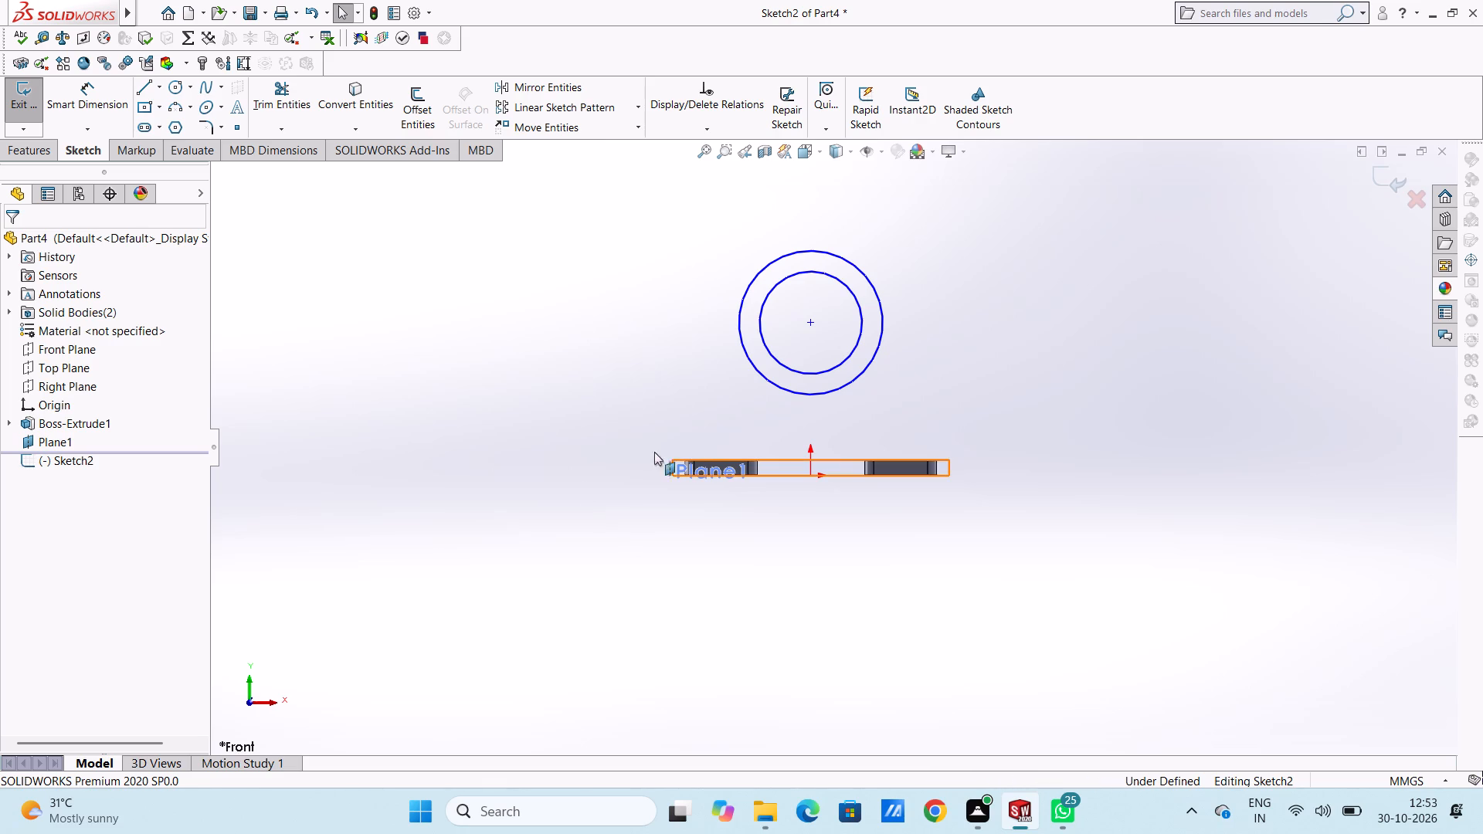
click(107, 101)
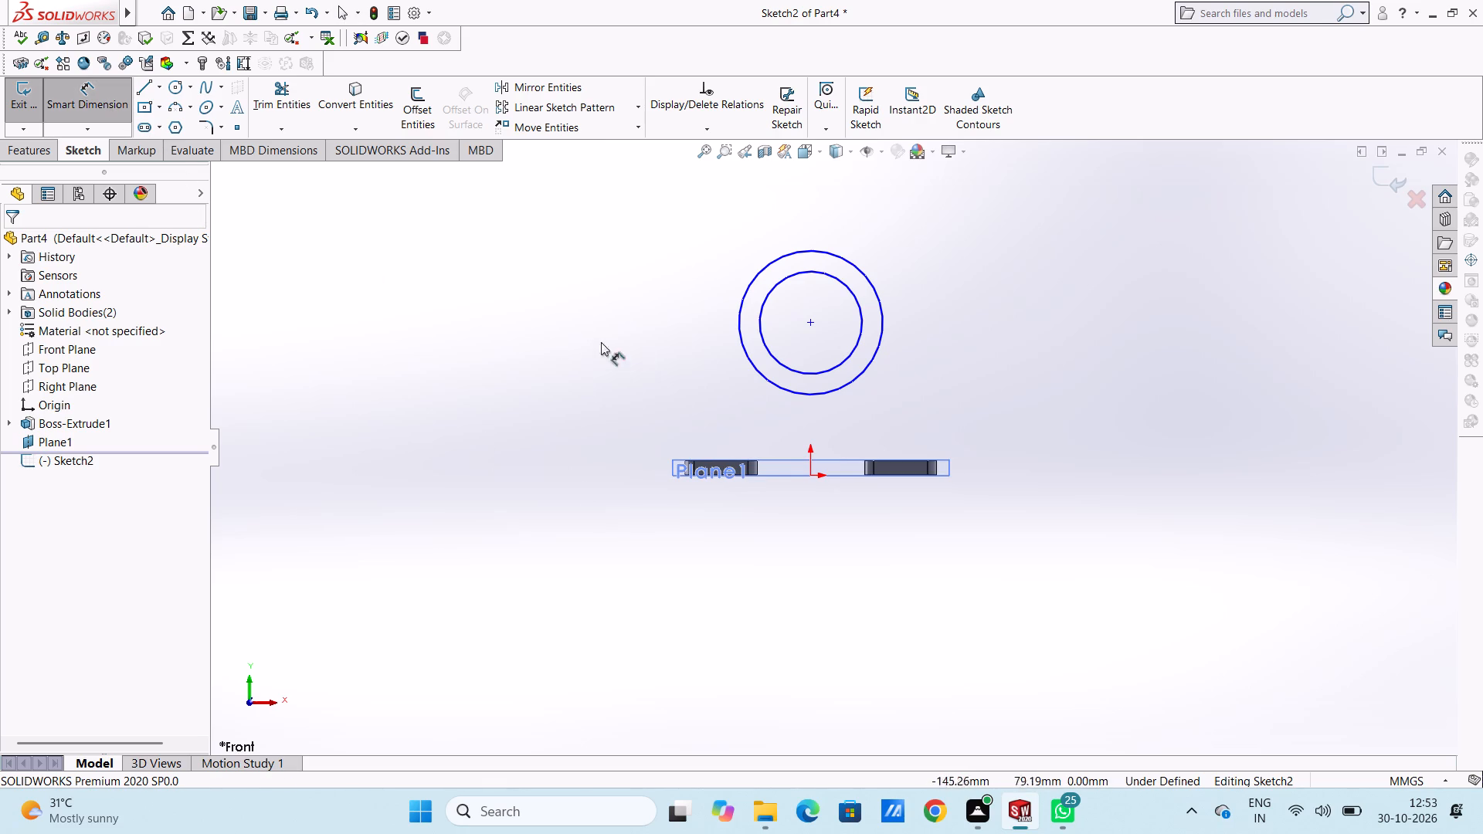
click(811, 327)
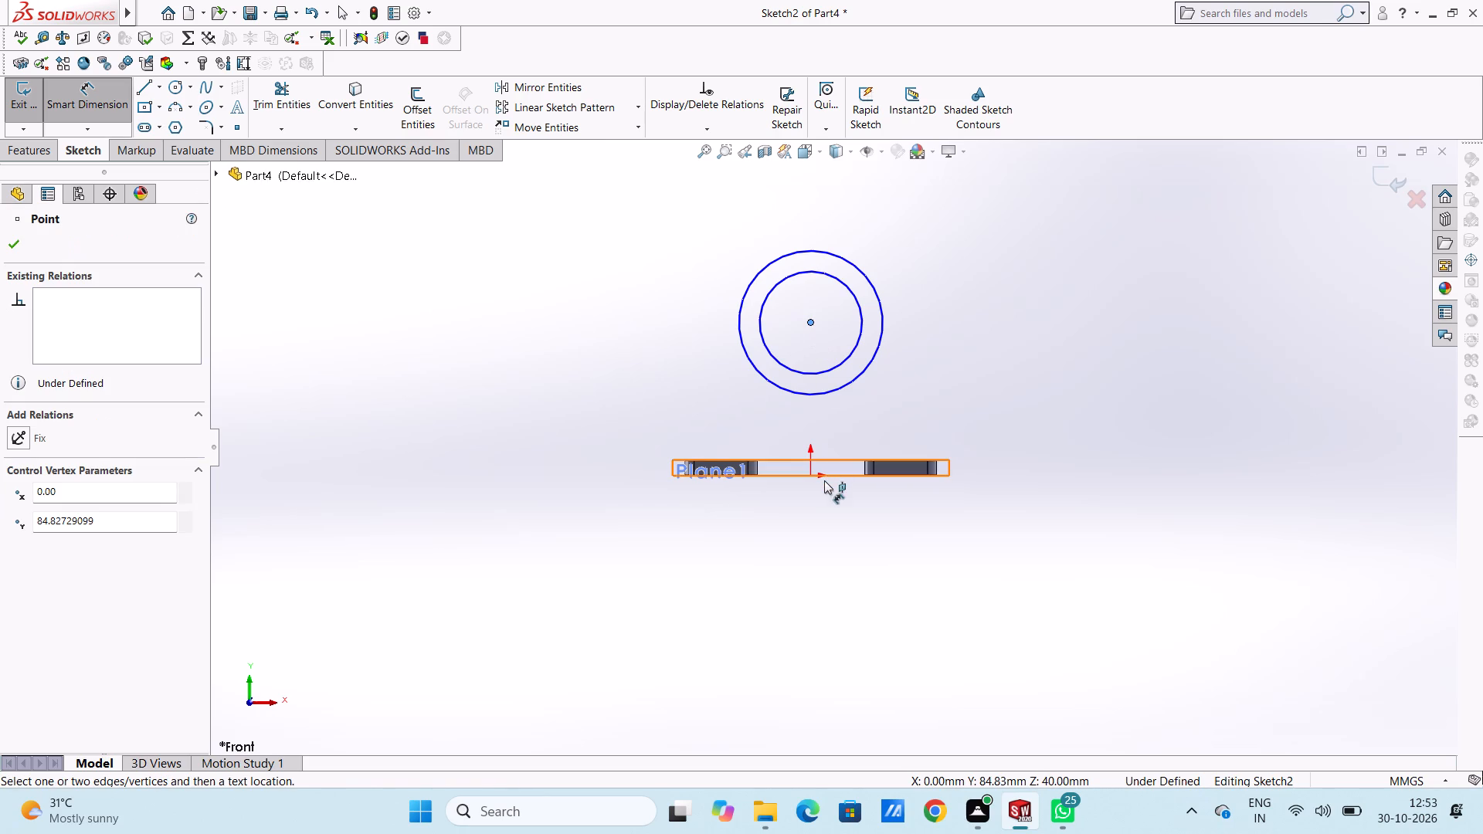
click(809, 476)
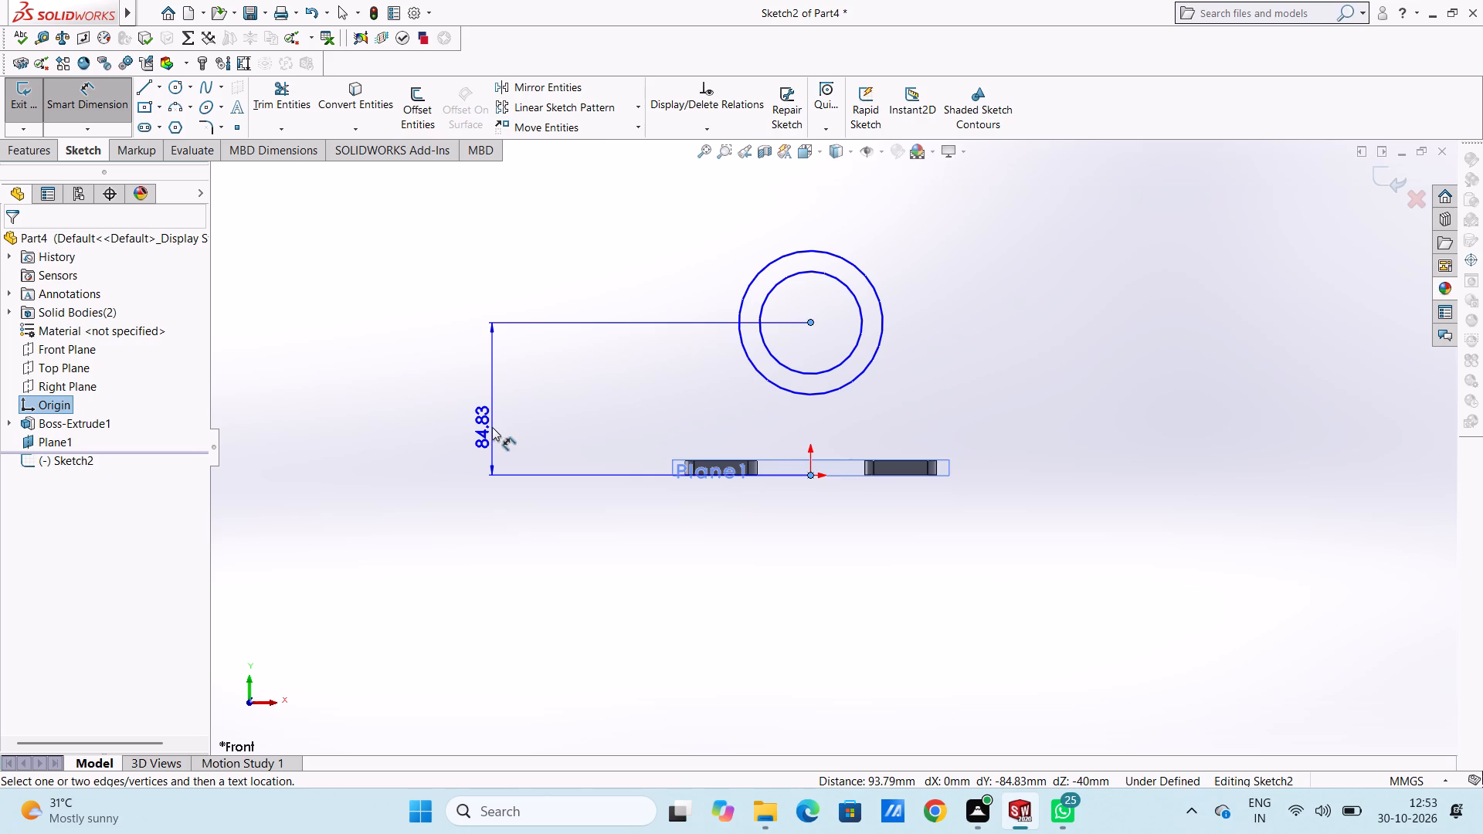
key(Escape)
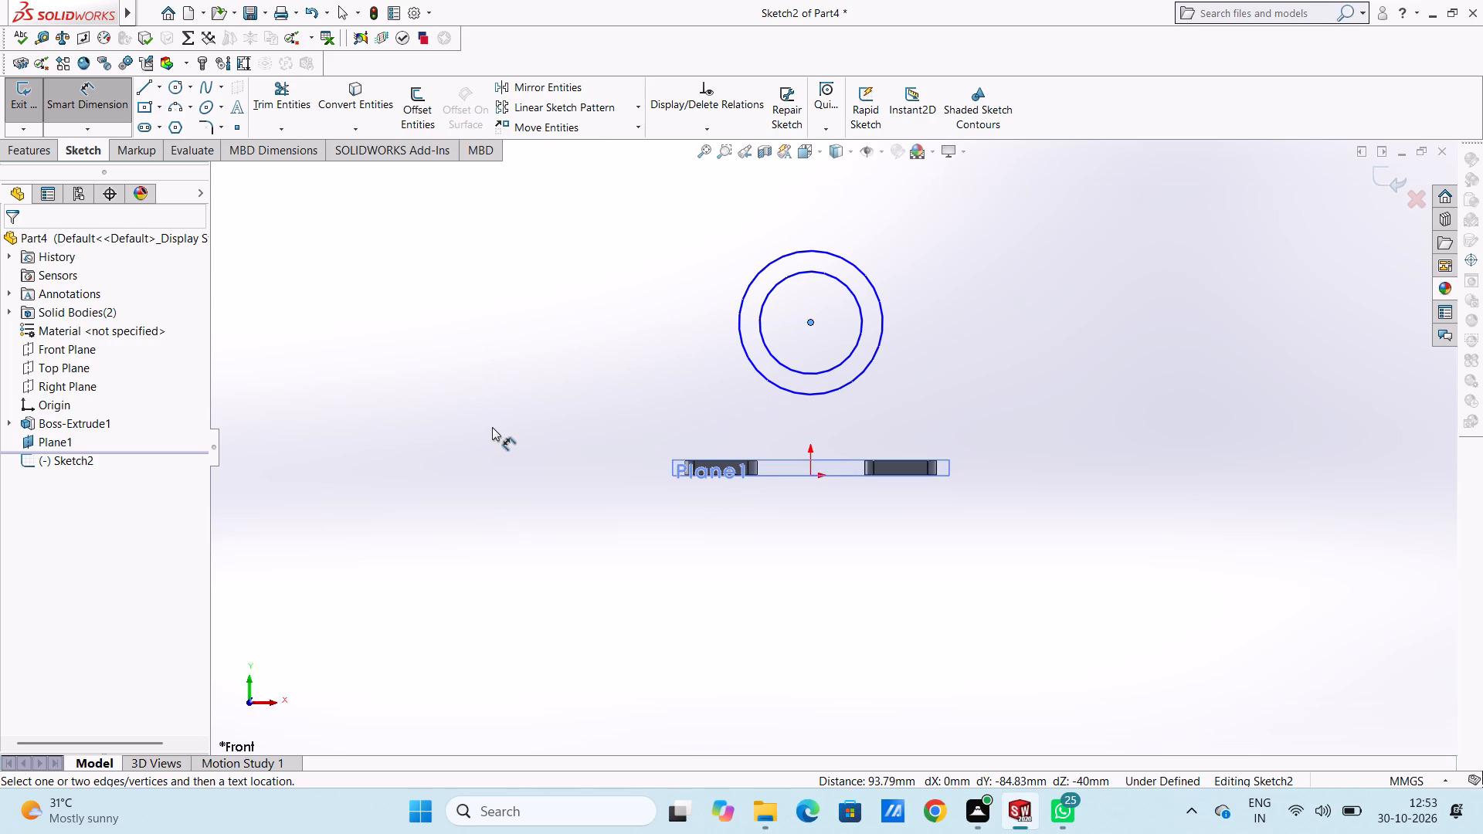
Undo both concentric circles so the sketch on the offset plane is empty.
key(ctrl+z)
key(ctrl+z)
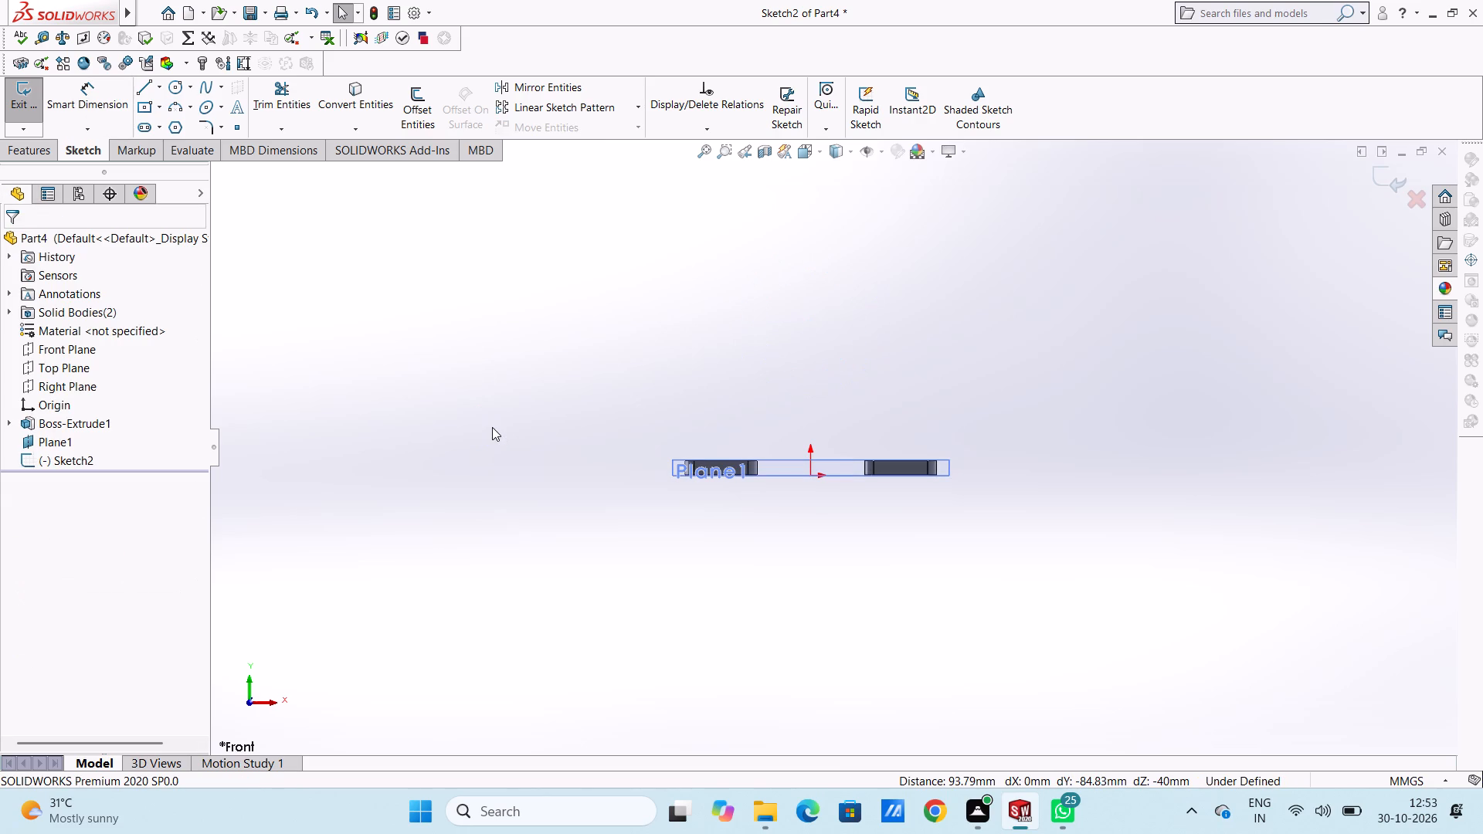
Sketch a center rectangle 110 mm high and 85 mm wide, centred directly above the origin at a height of about 81 mm.
scroll(820, 263, up, 2)
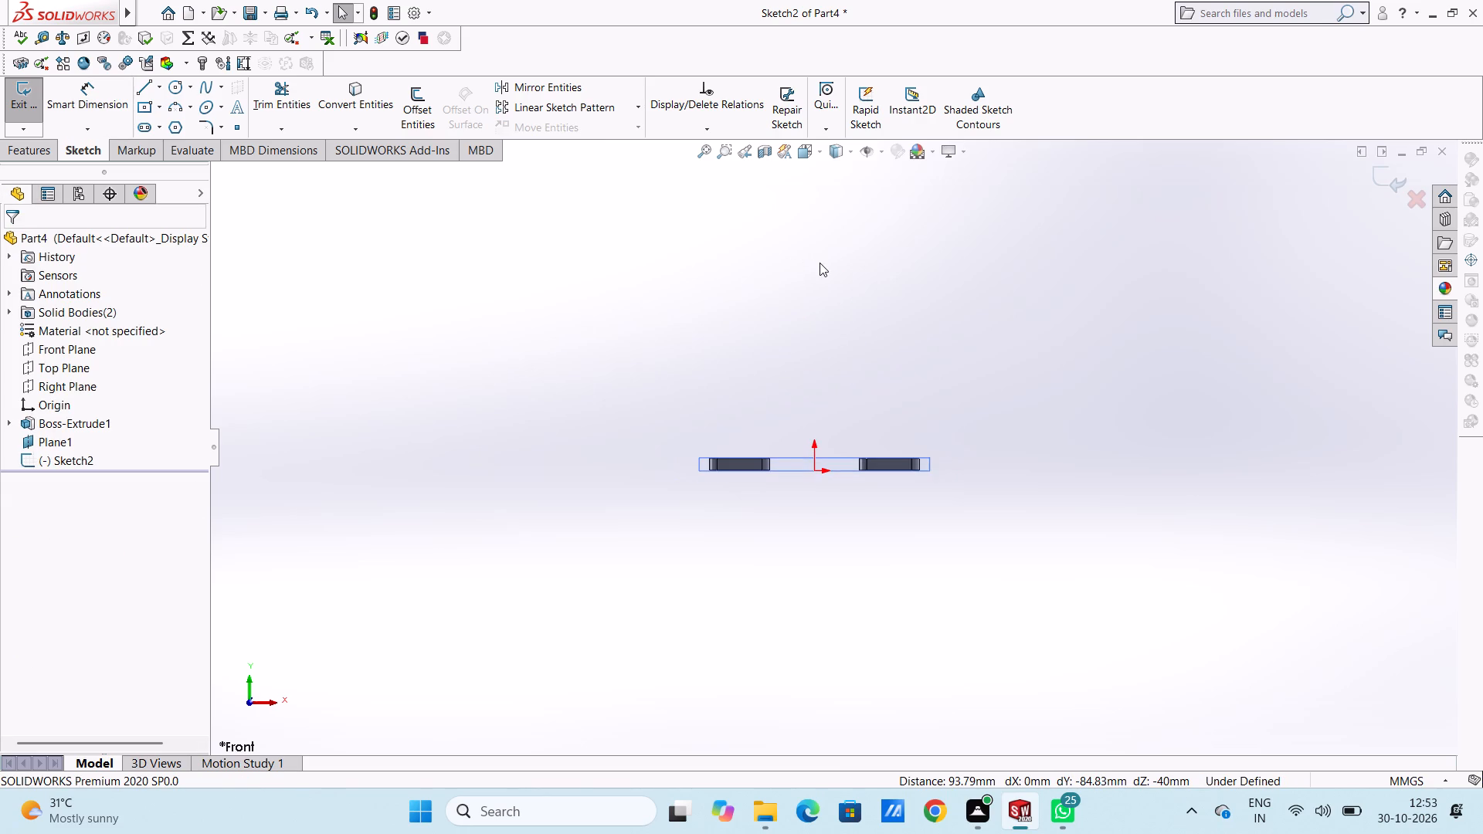
scroll(867, 309, down, 2)
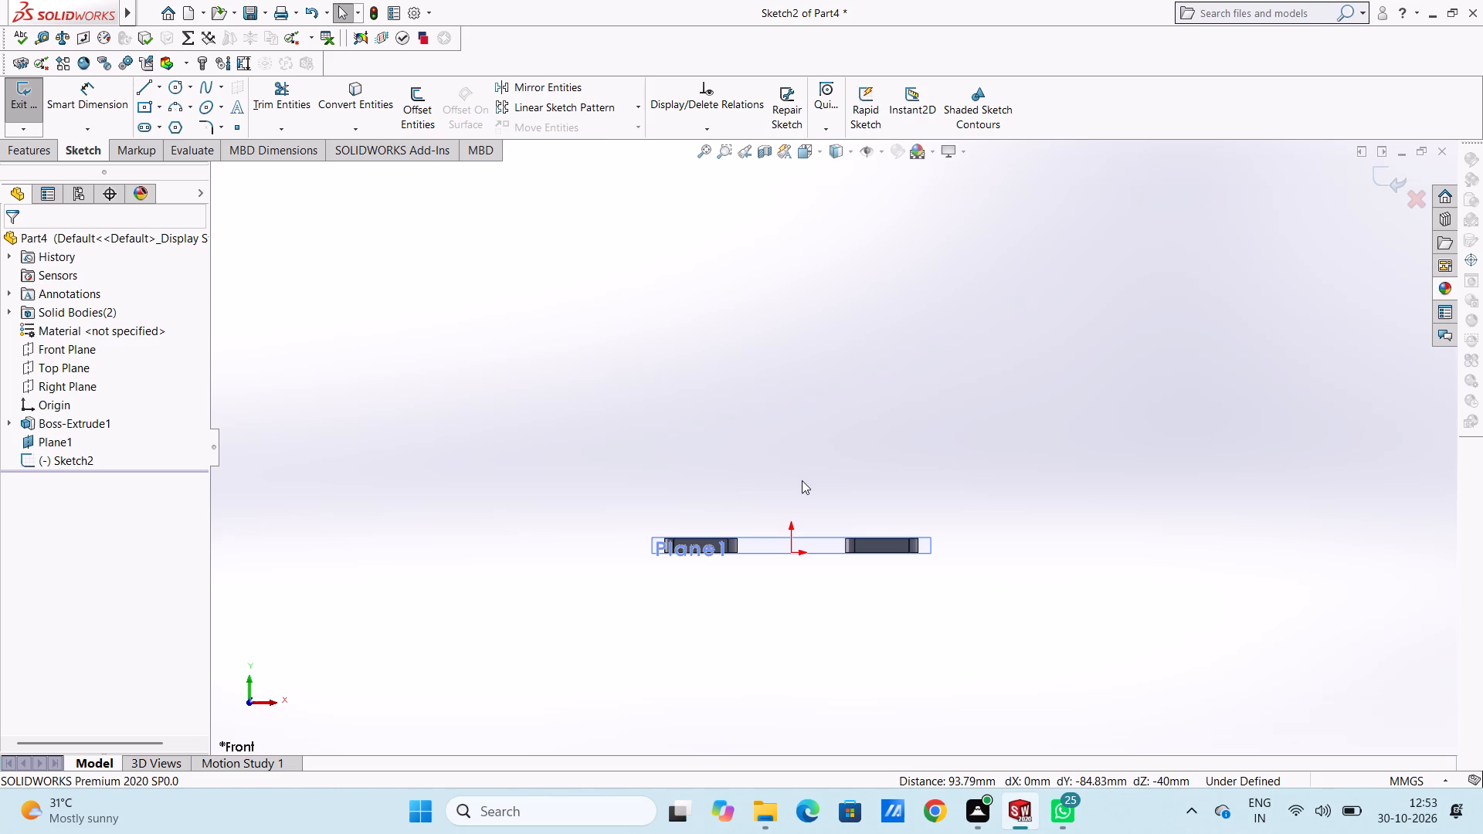
scroll(824, 544, down, 2)
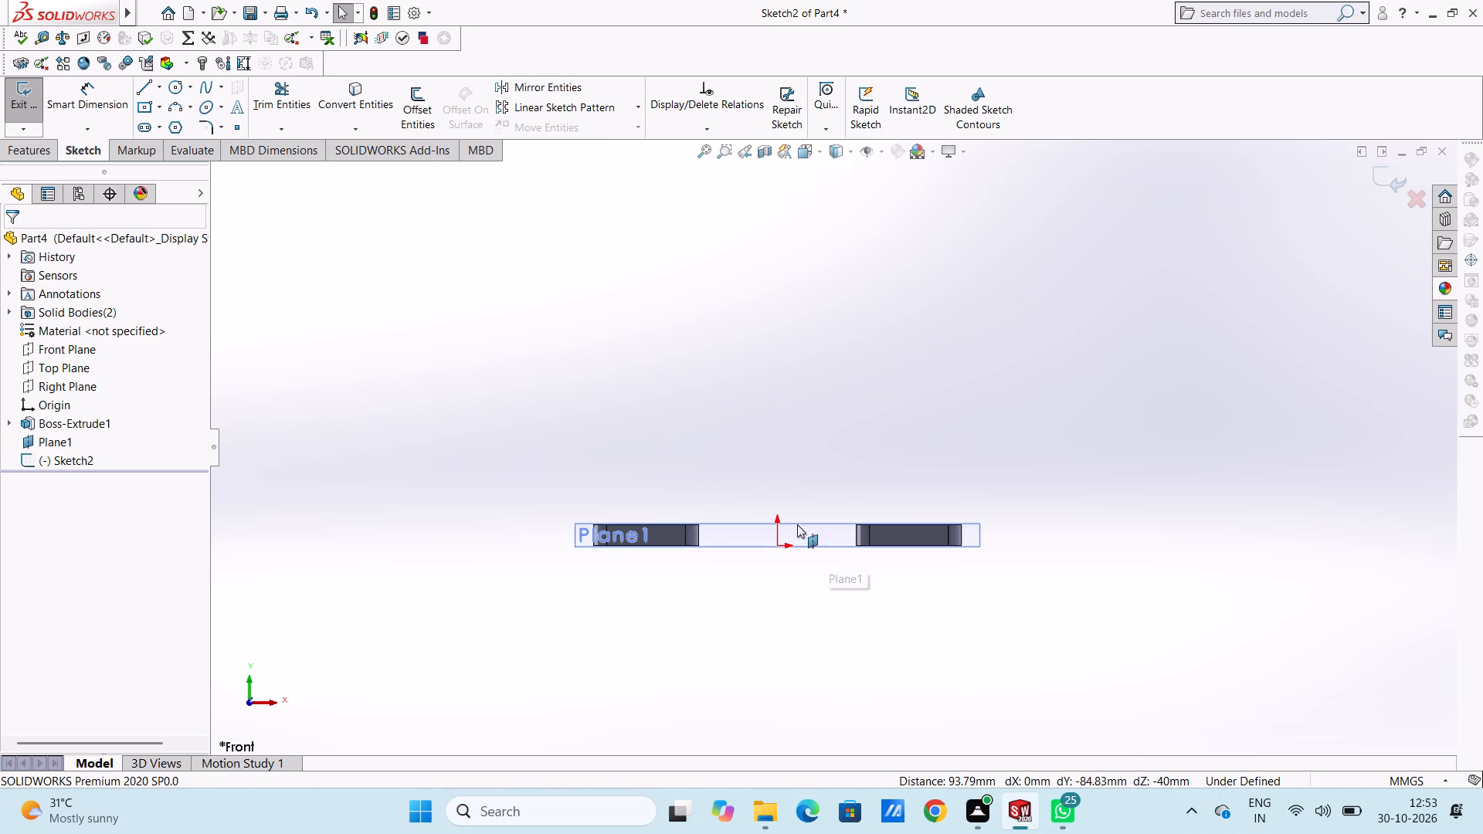
click(141, 87)
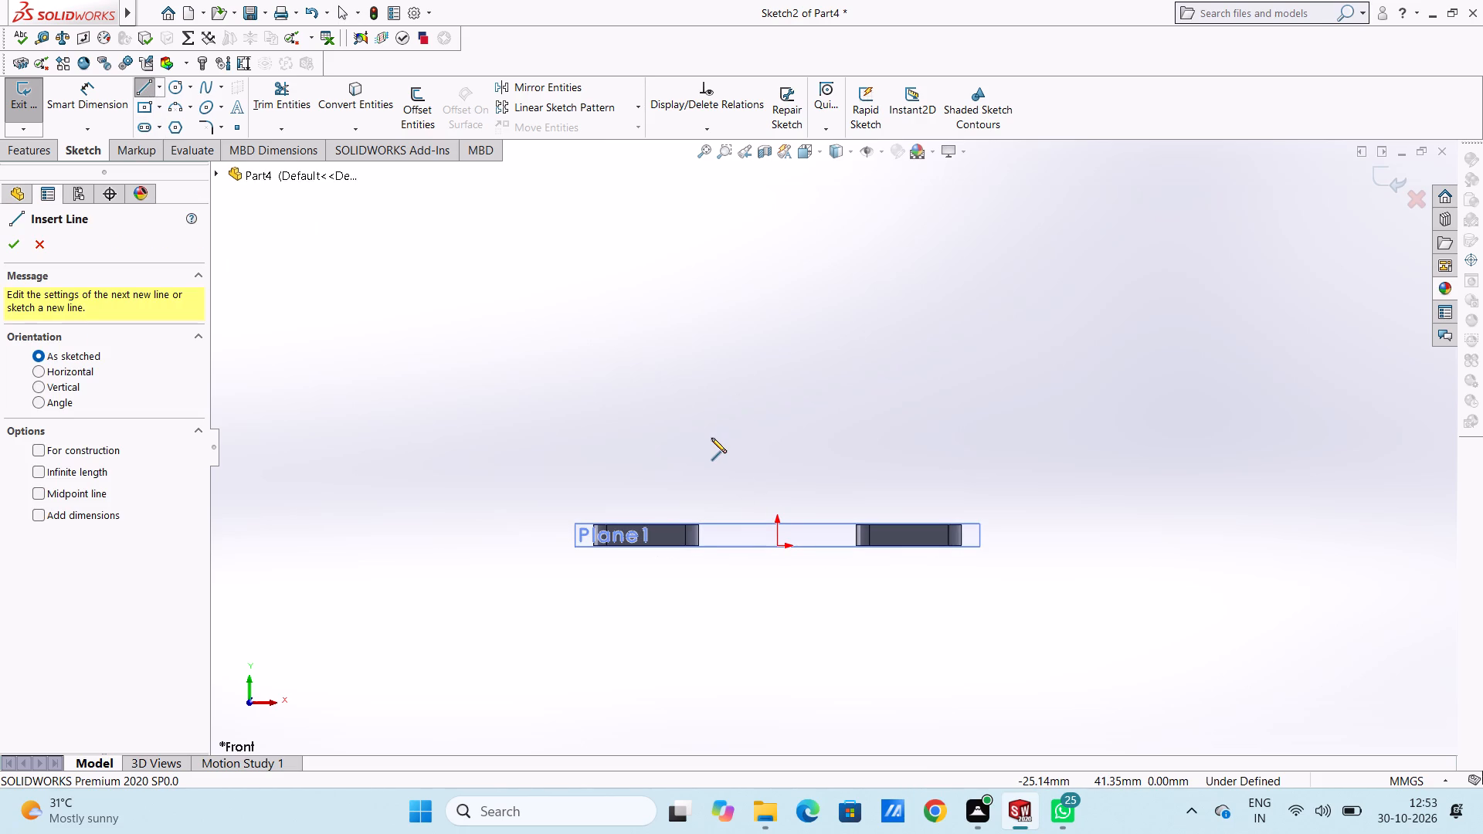
click(42, 243)
click(140, 108)
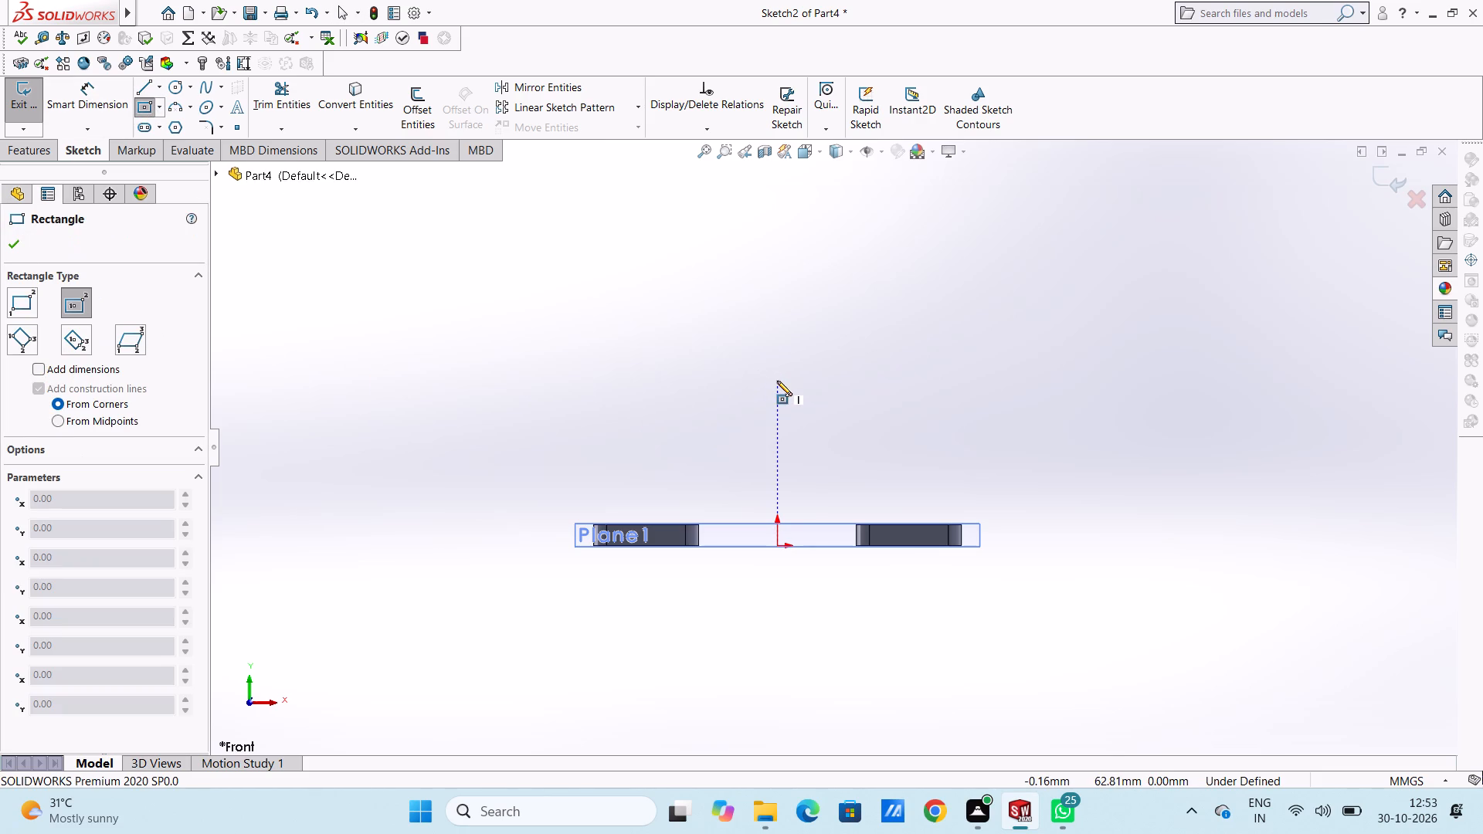
click(778, 333)
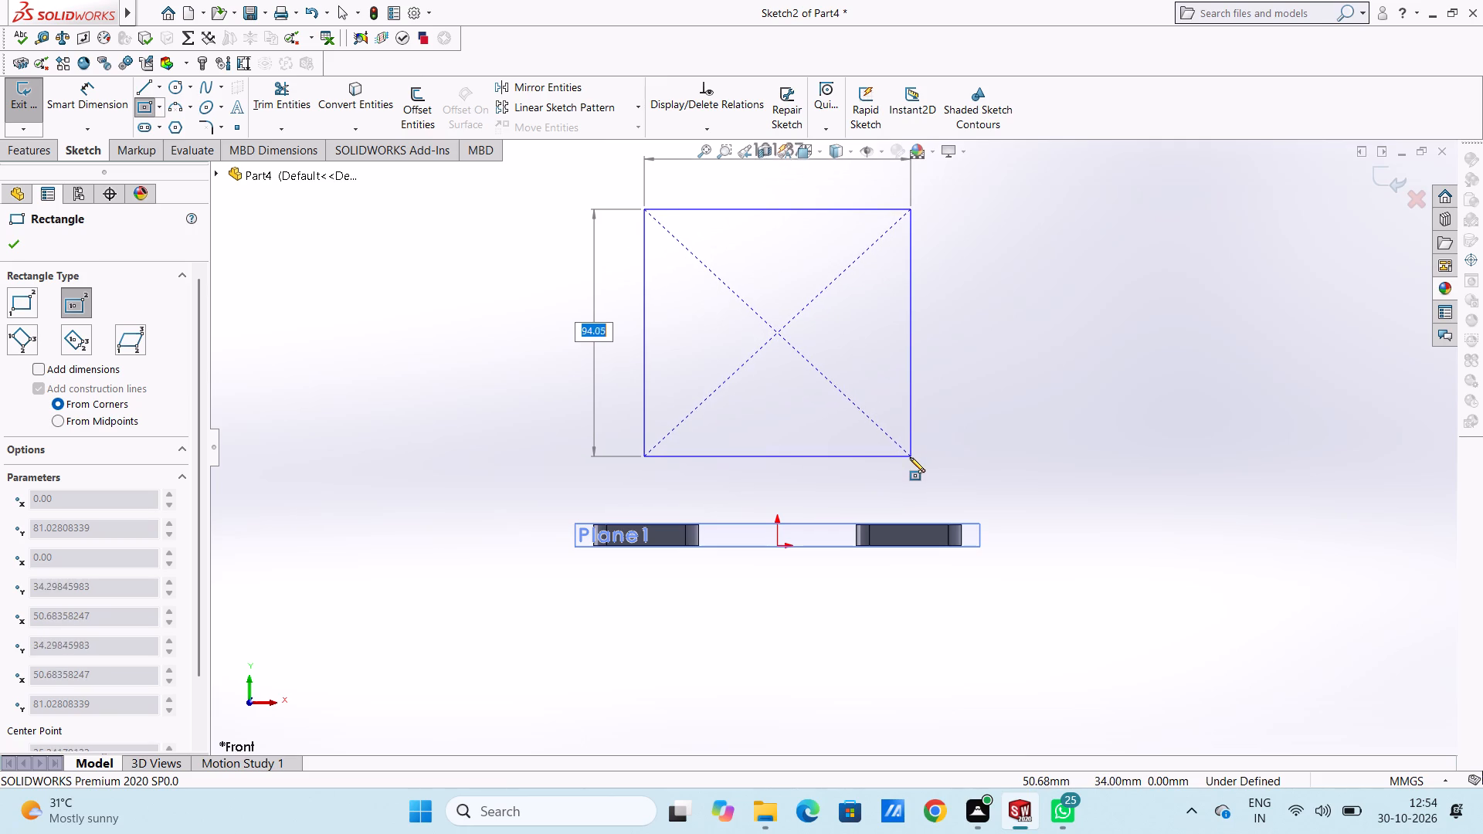
text(110)
key(Return)
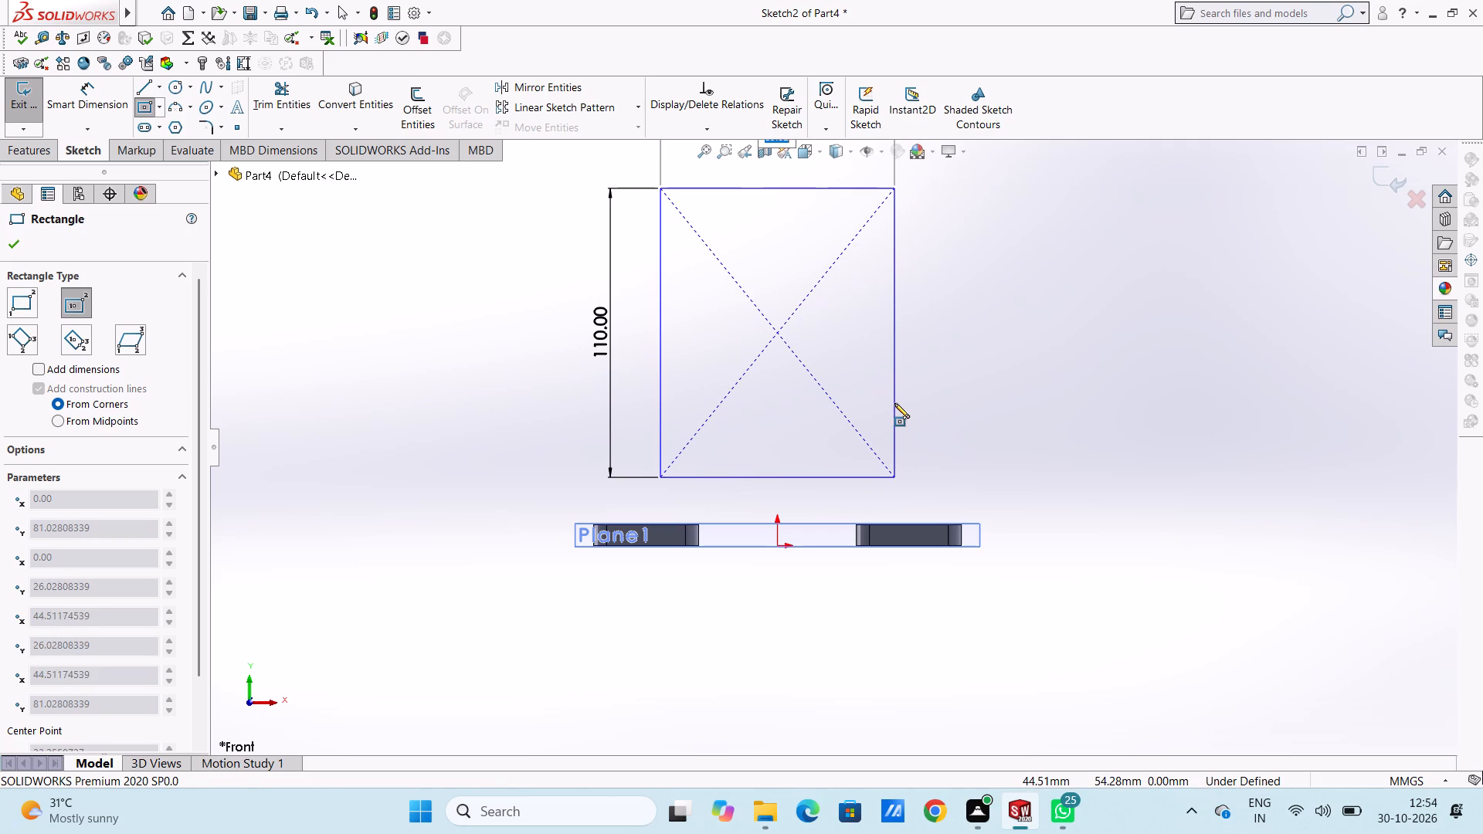
text(85)
key(Return)
scroll(787, 313, up, 1)
click(19, 245)
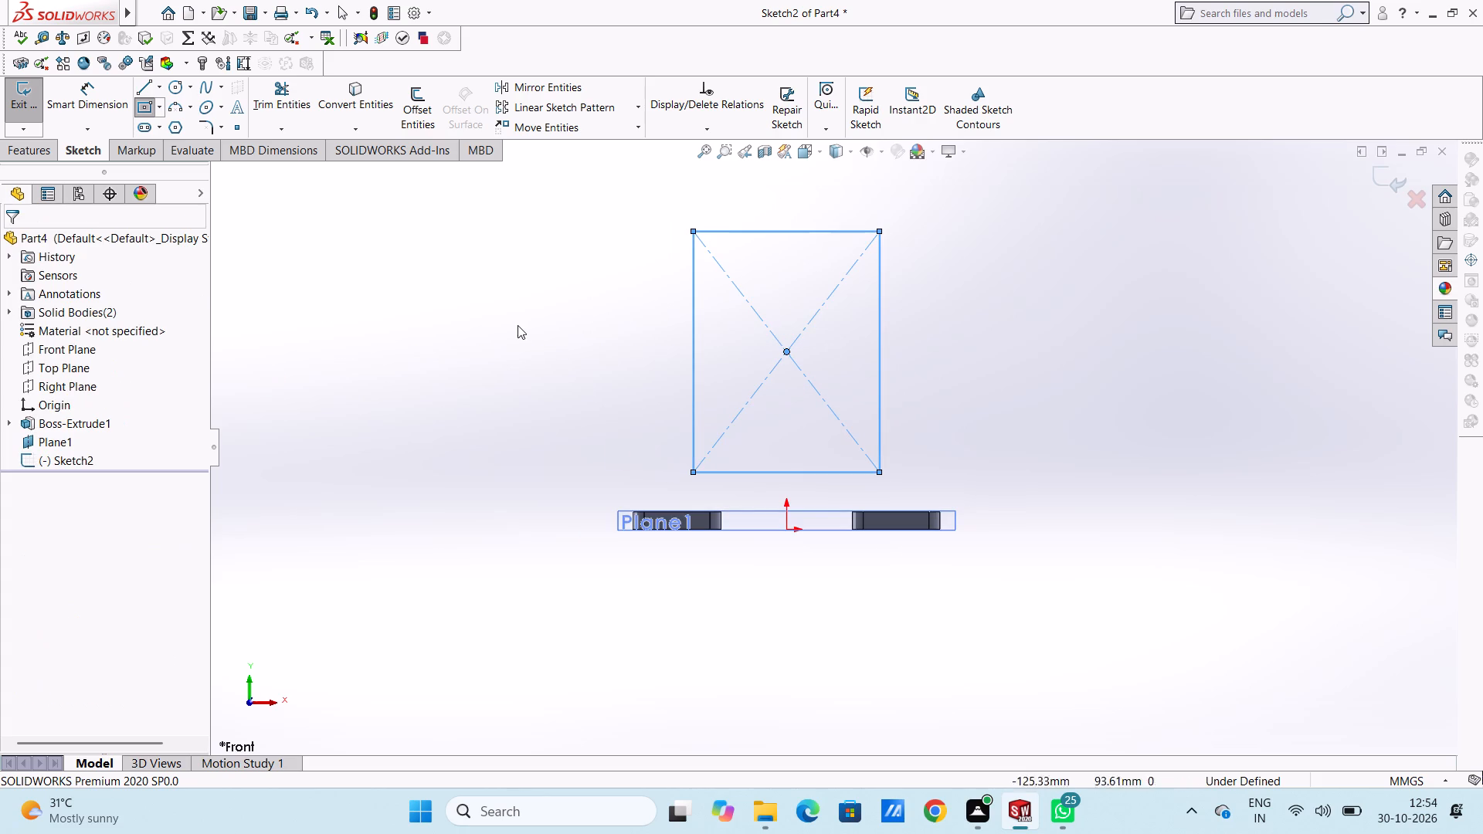
click(521, 326)
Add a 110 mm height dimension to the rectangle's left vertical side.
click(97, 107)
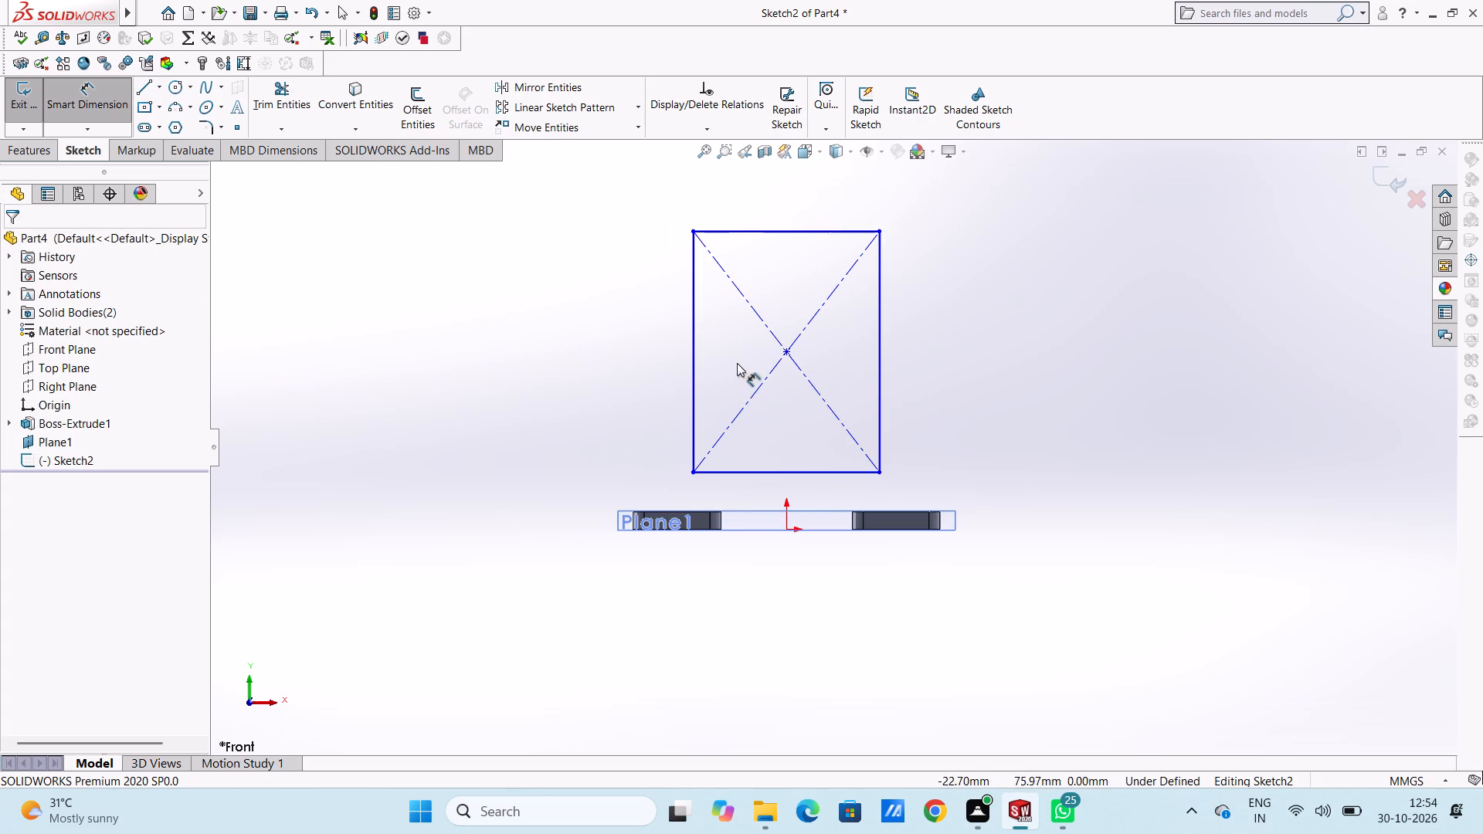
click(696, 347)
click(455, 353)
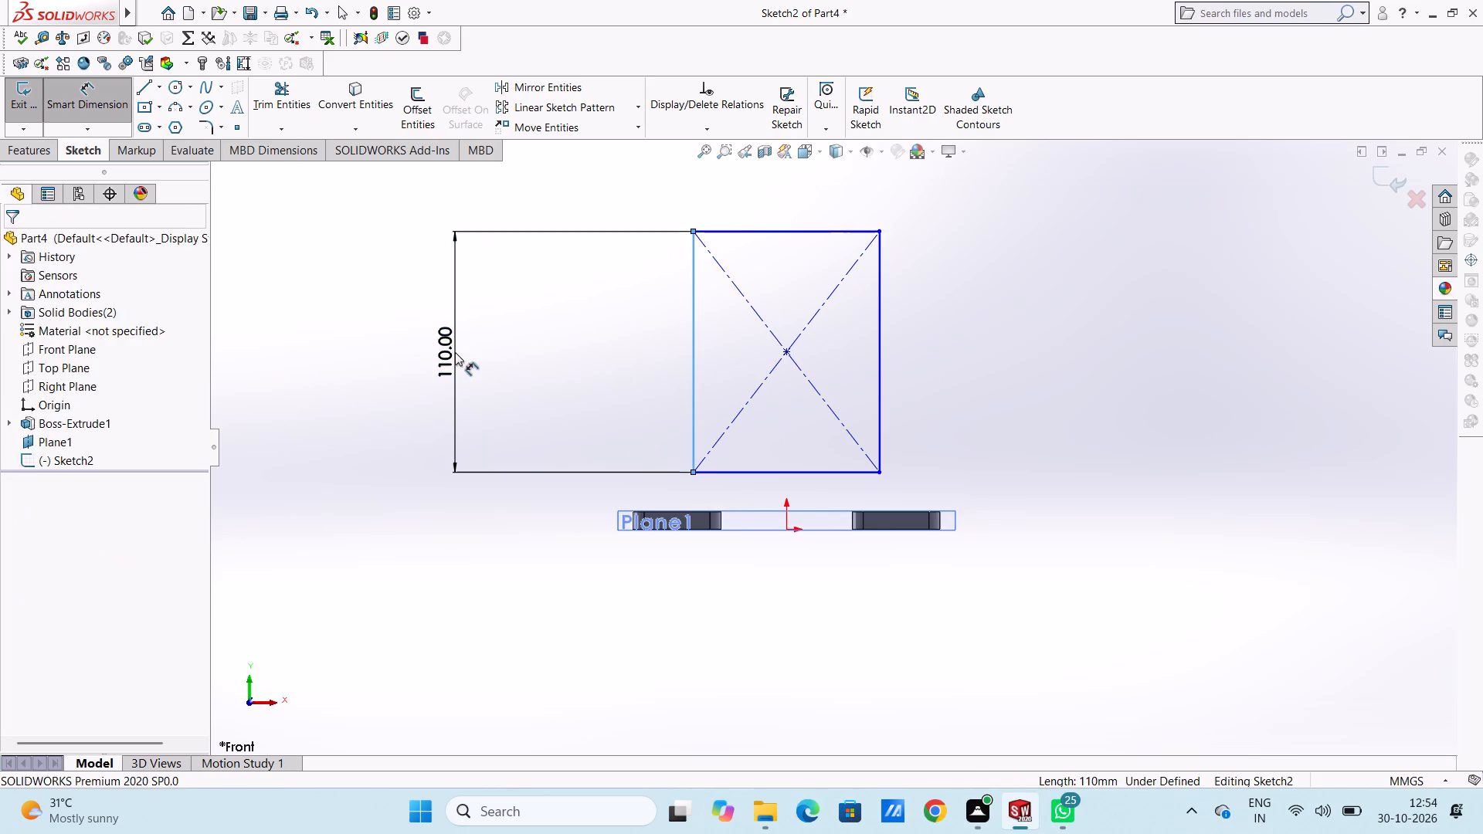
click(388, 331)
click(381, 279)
Add an 85 mm width dimension to the rectangle's top edge.
scroll(781, 307, up, 3)
click(798, 322)
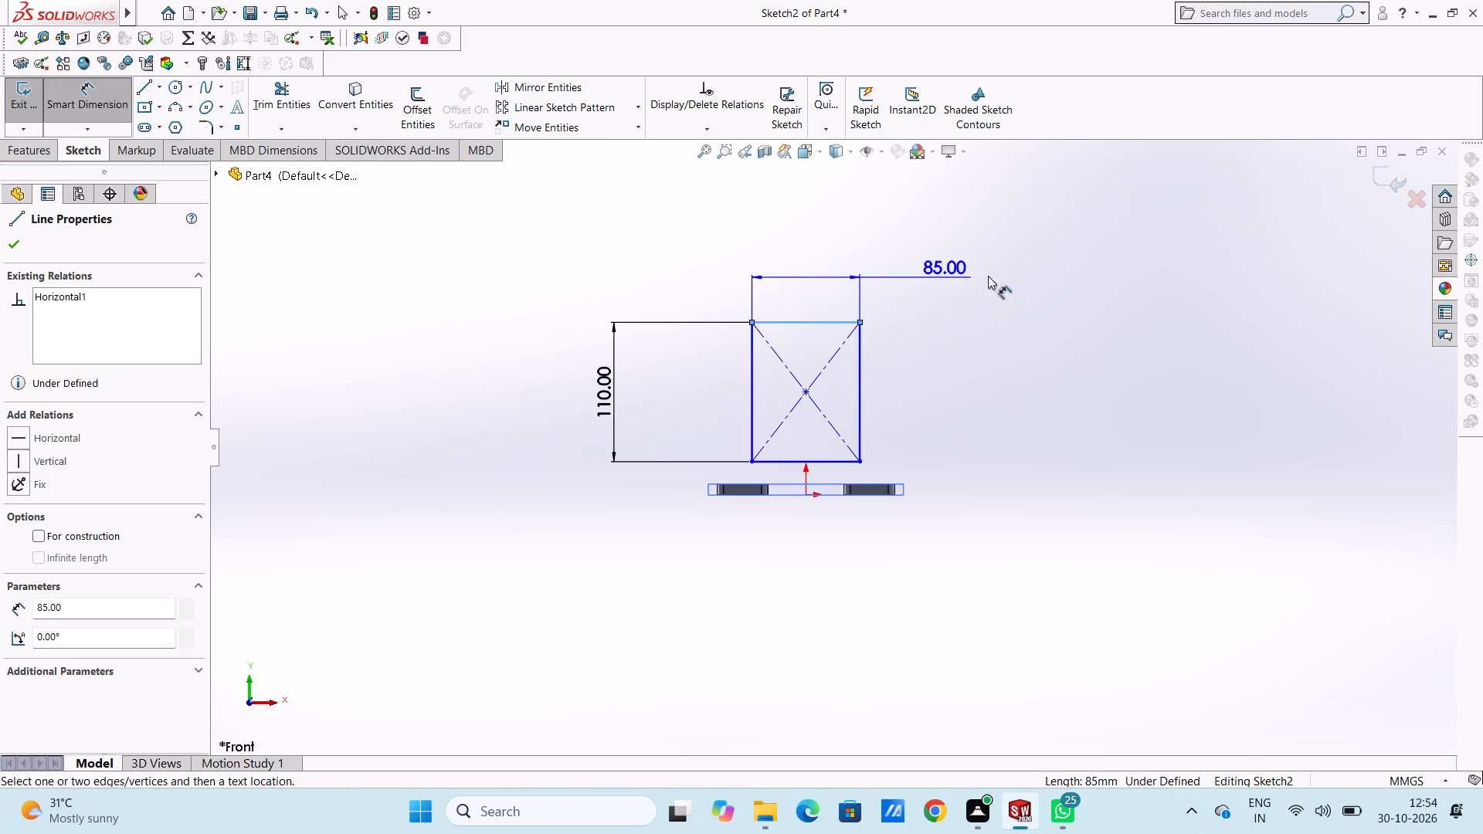
click(1100, 232)
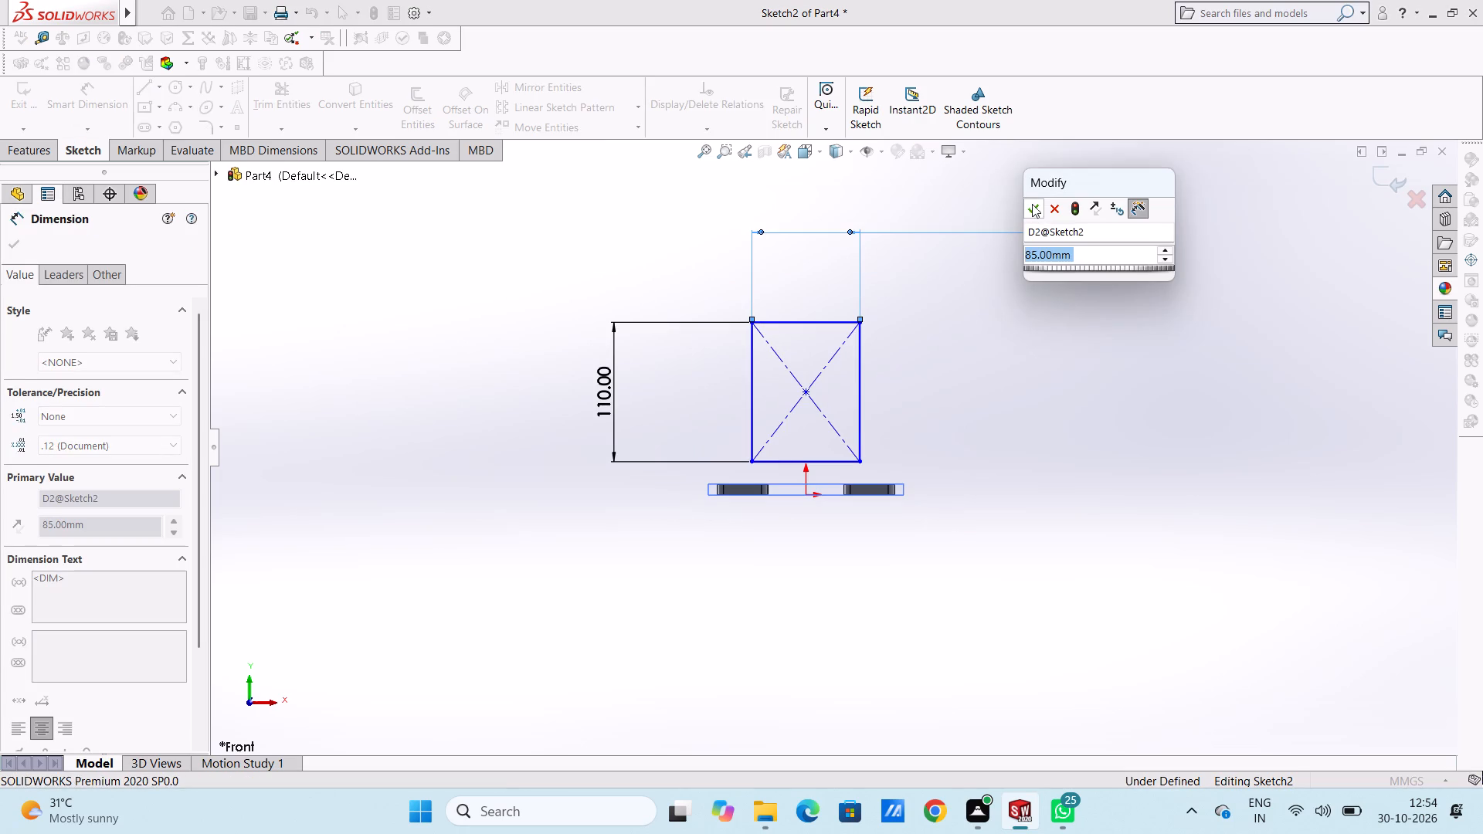
click(1033, 203)
click(938, 198)
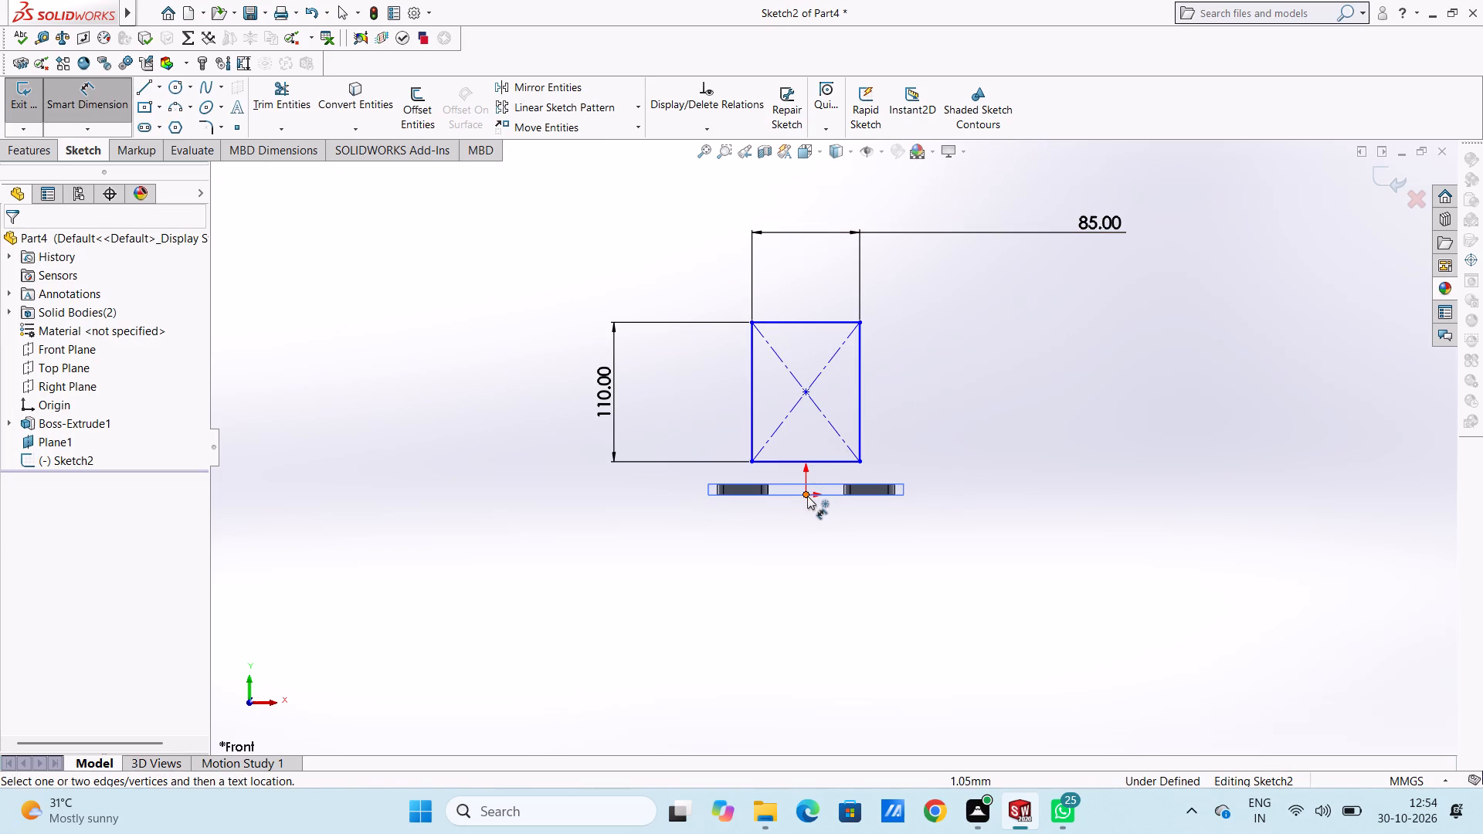
Dimension the vertical distance from the origin to the rectangle's centre as 80 mm and leave Smart Dimension.
click(807, 497)
click(810, 392)
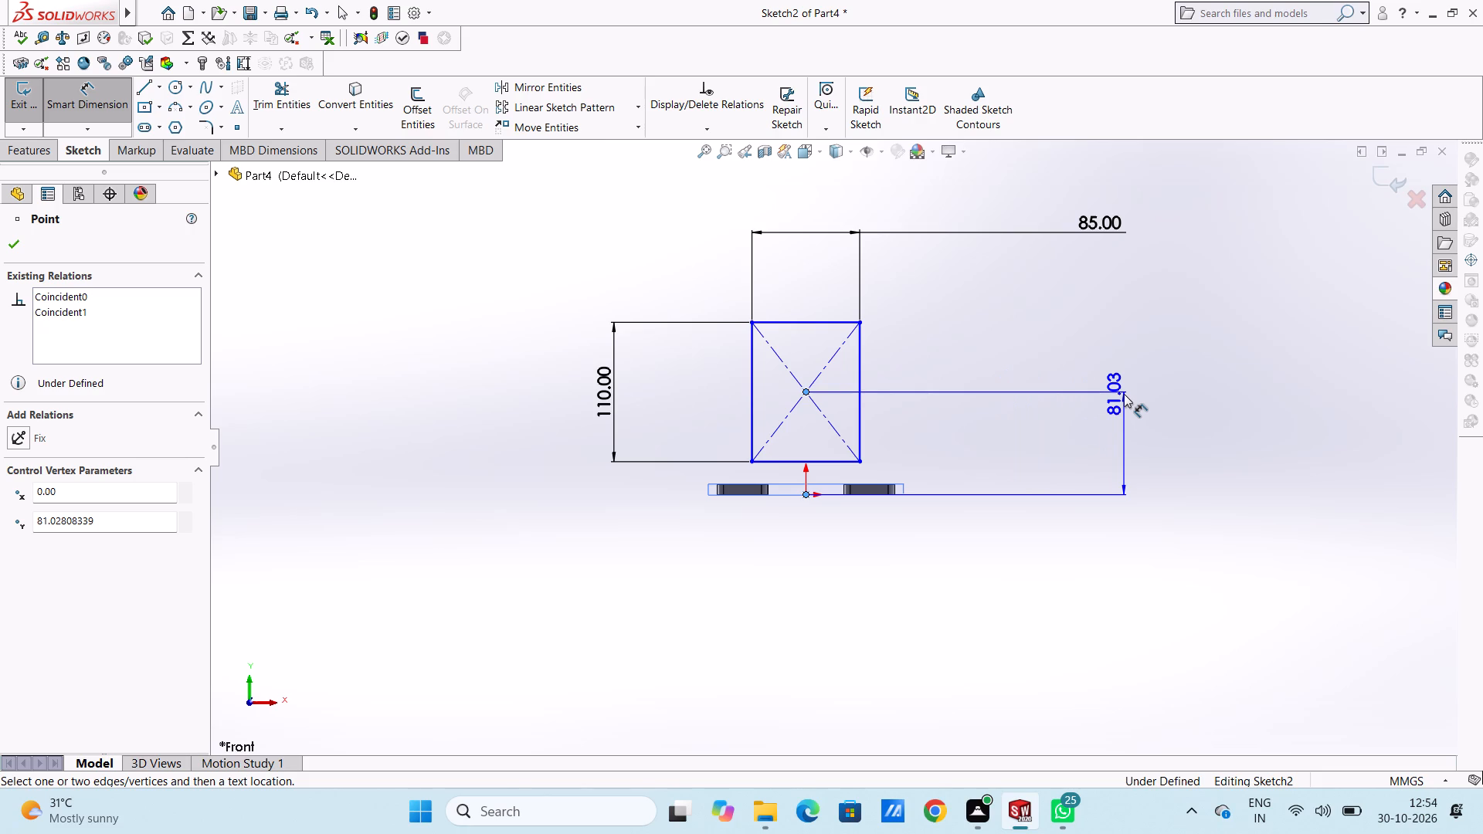
click(1124, 394)
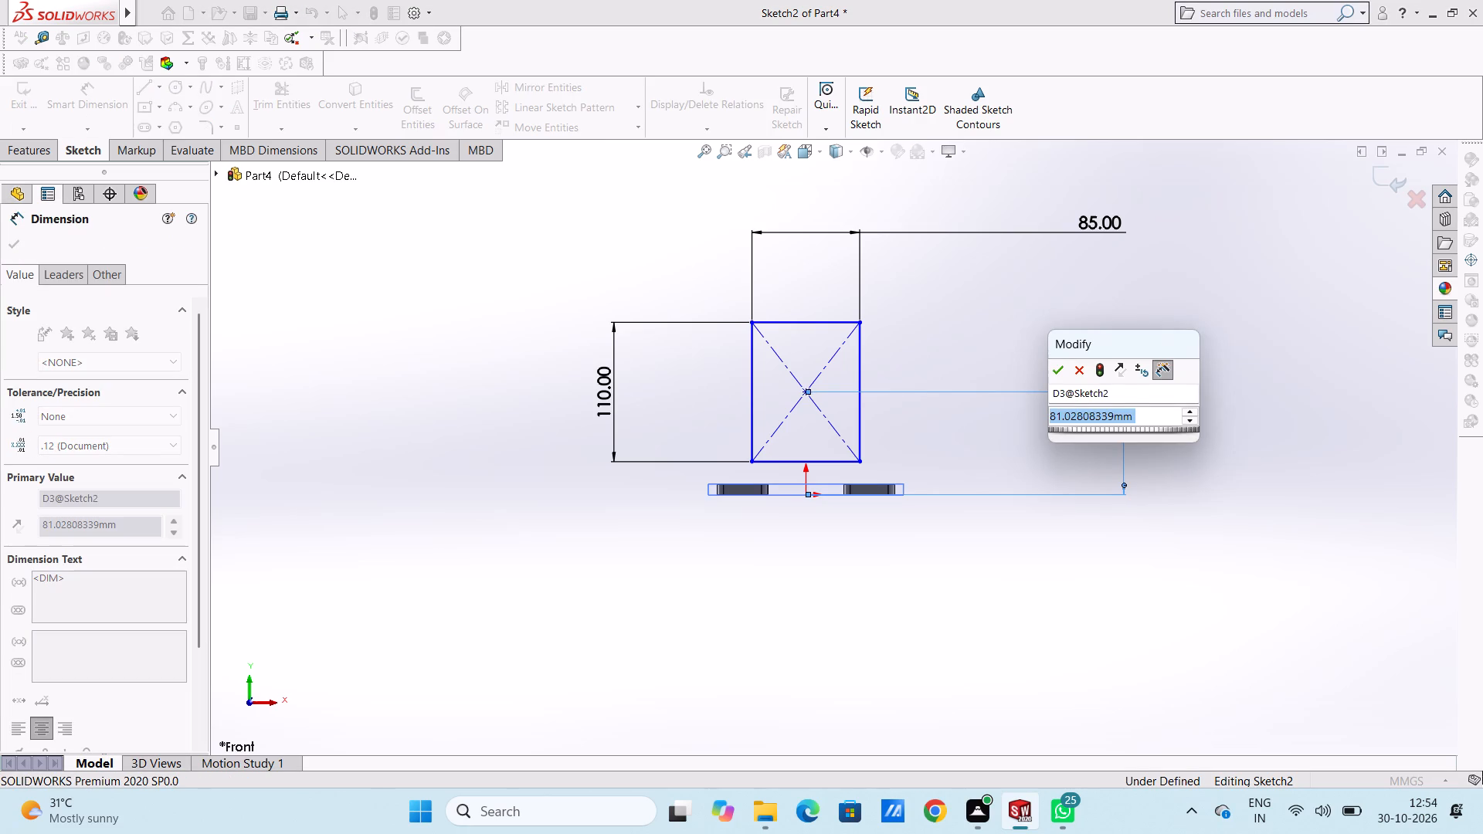
text(80)
key(Return)
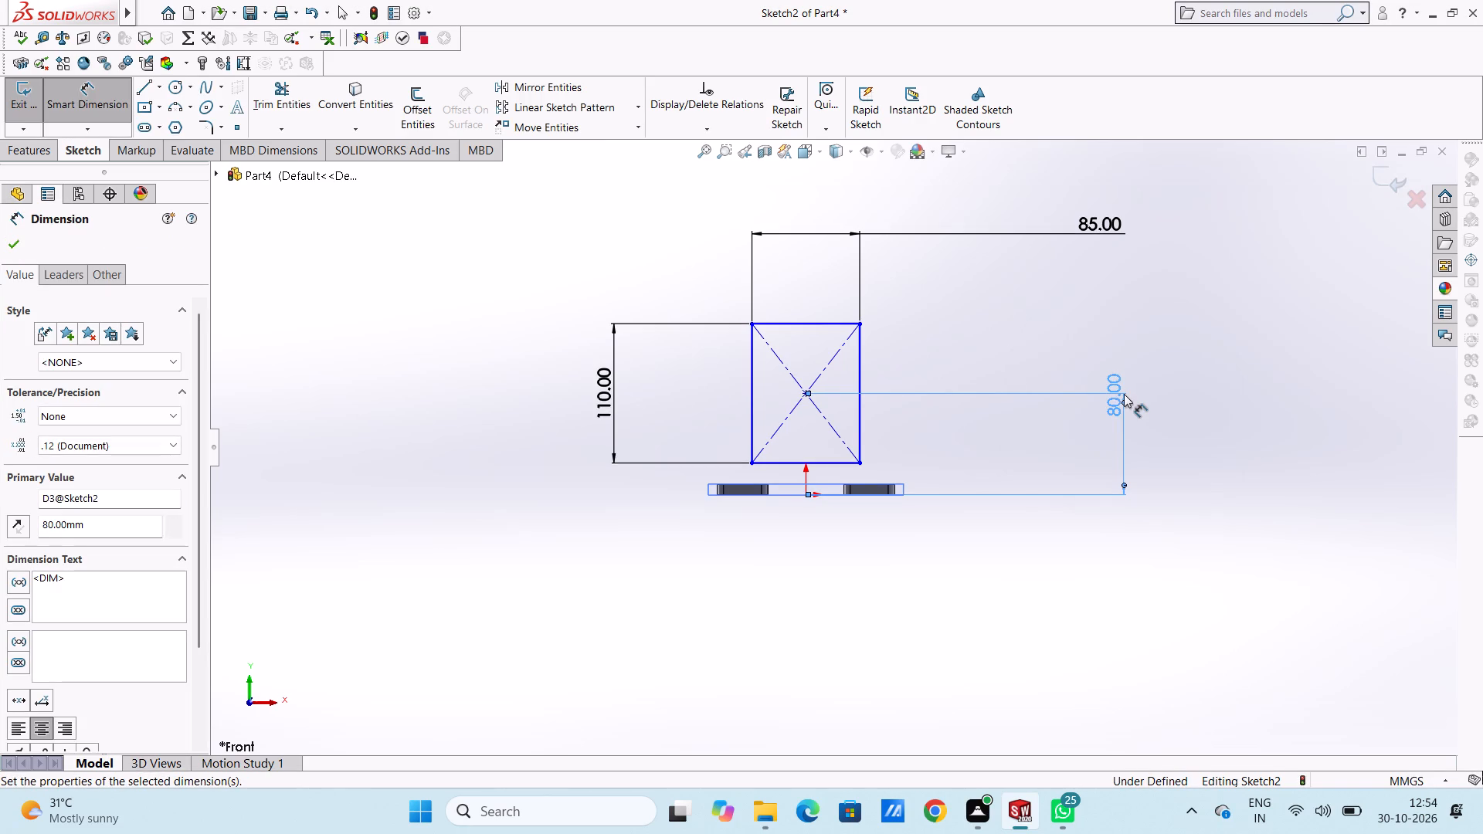
click(925, 338)
scroll(799, 514, down, 4)
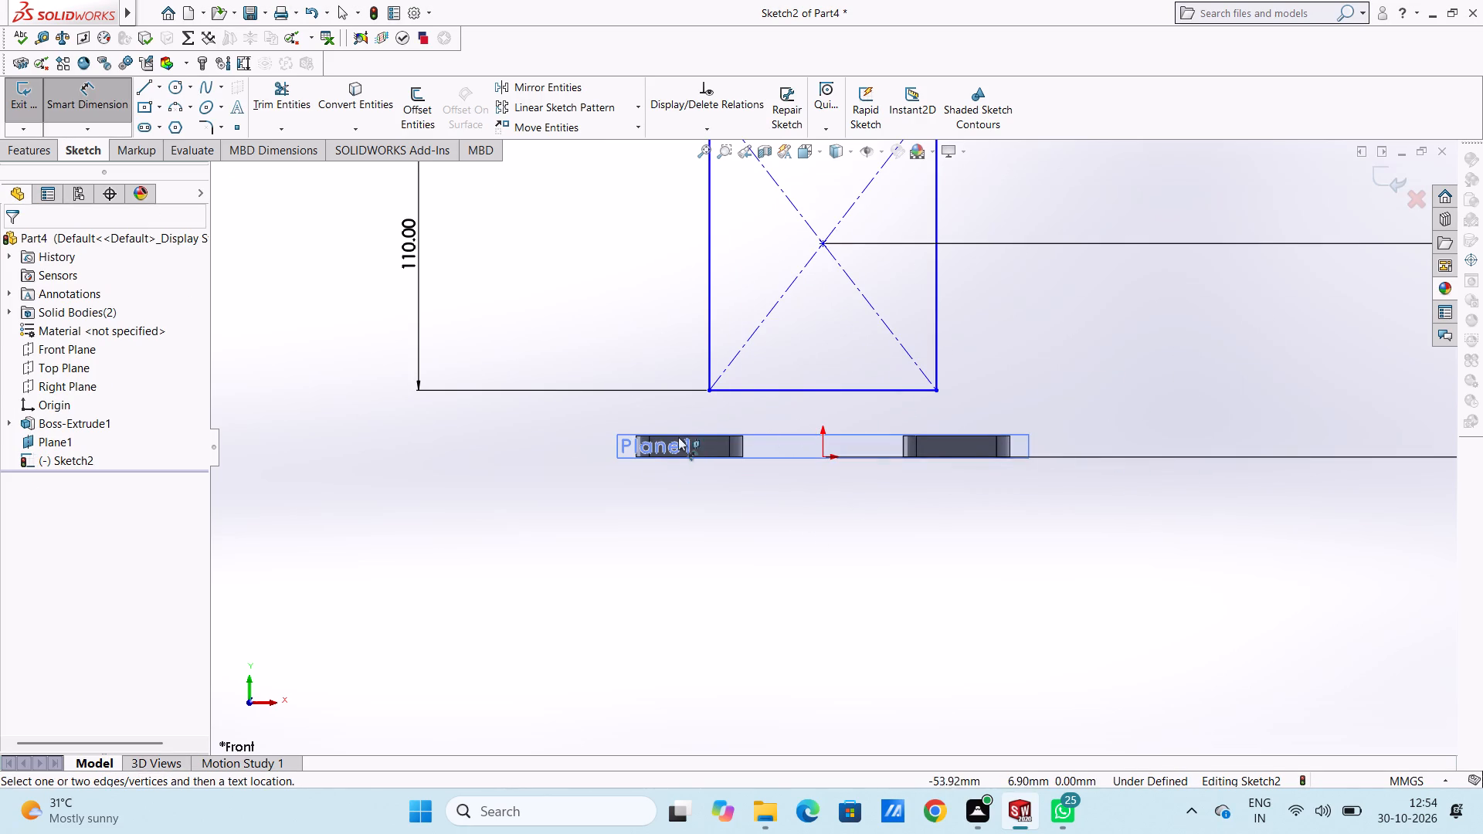
scroll(768, 347, up, 4)
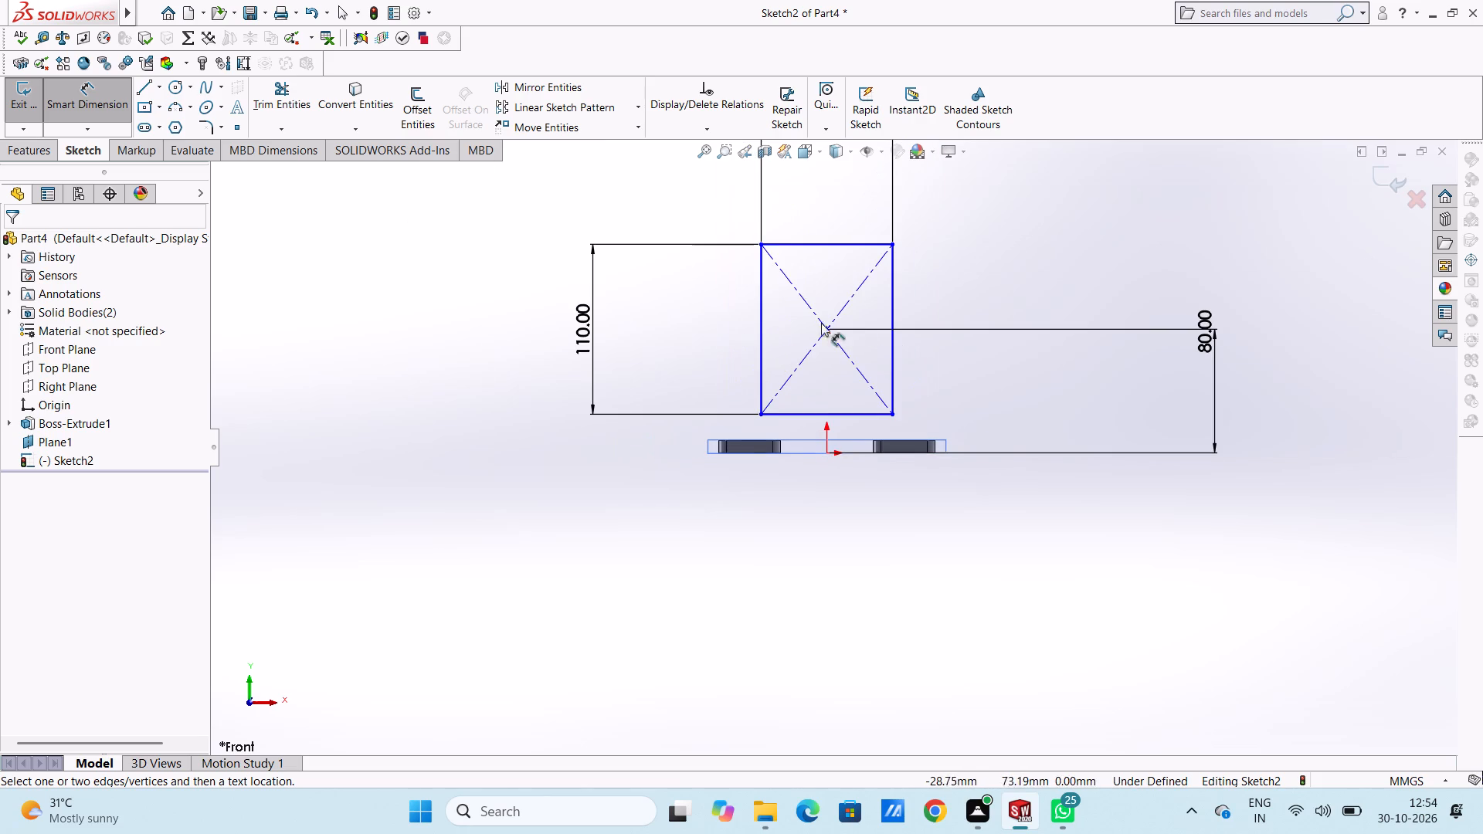
click(117, 105)
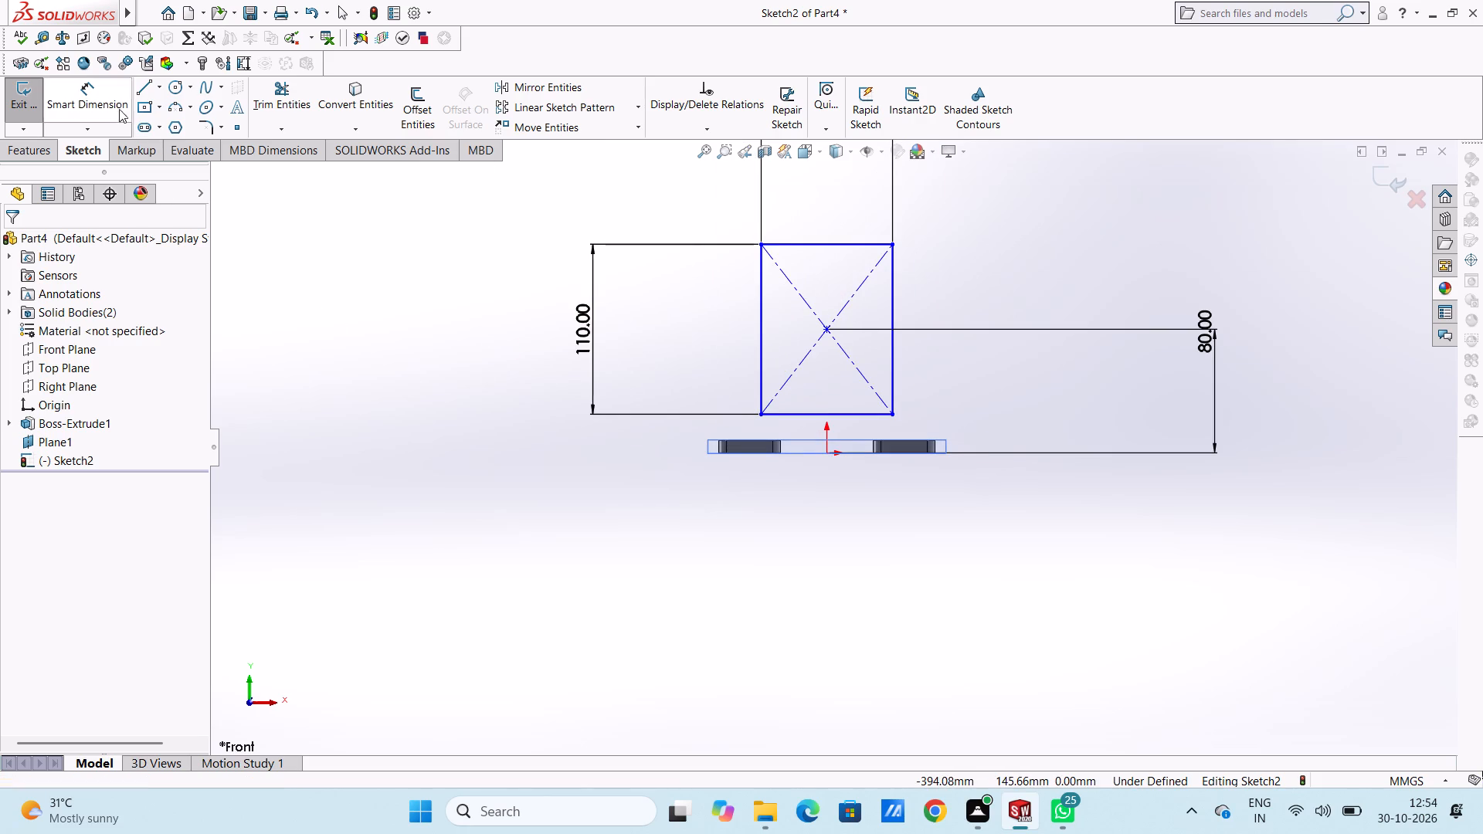
Add a Fix relation to the rectangle's upper-left corner point.
click(762, 247)
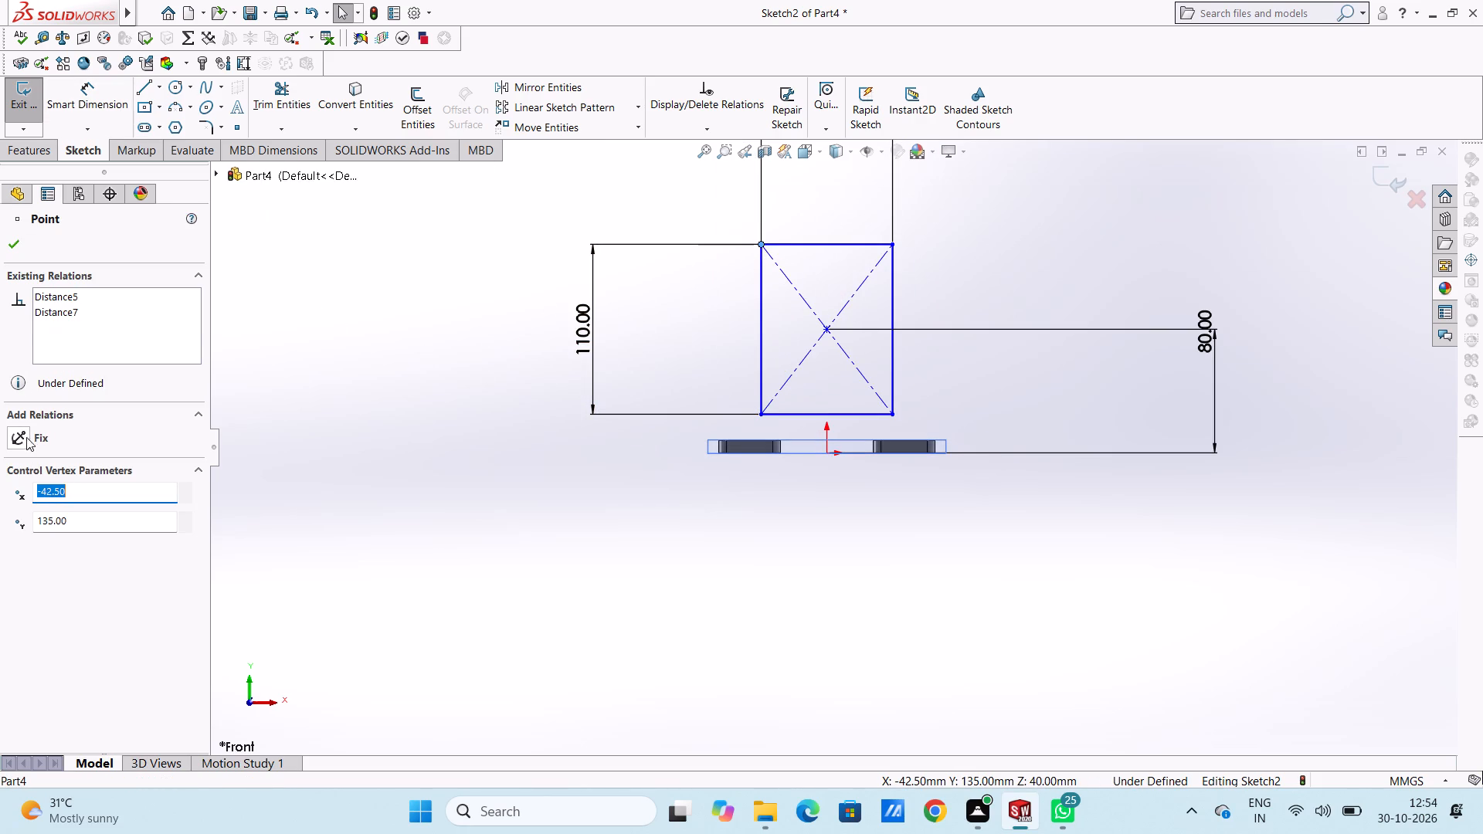
click(23, 436)
click(535, 410)
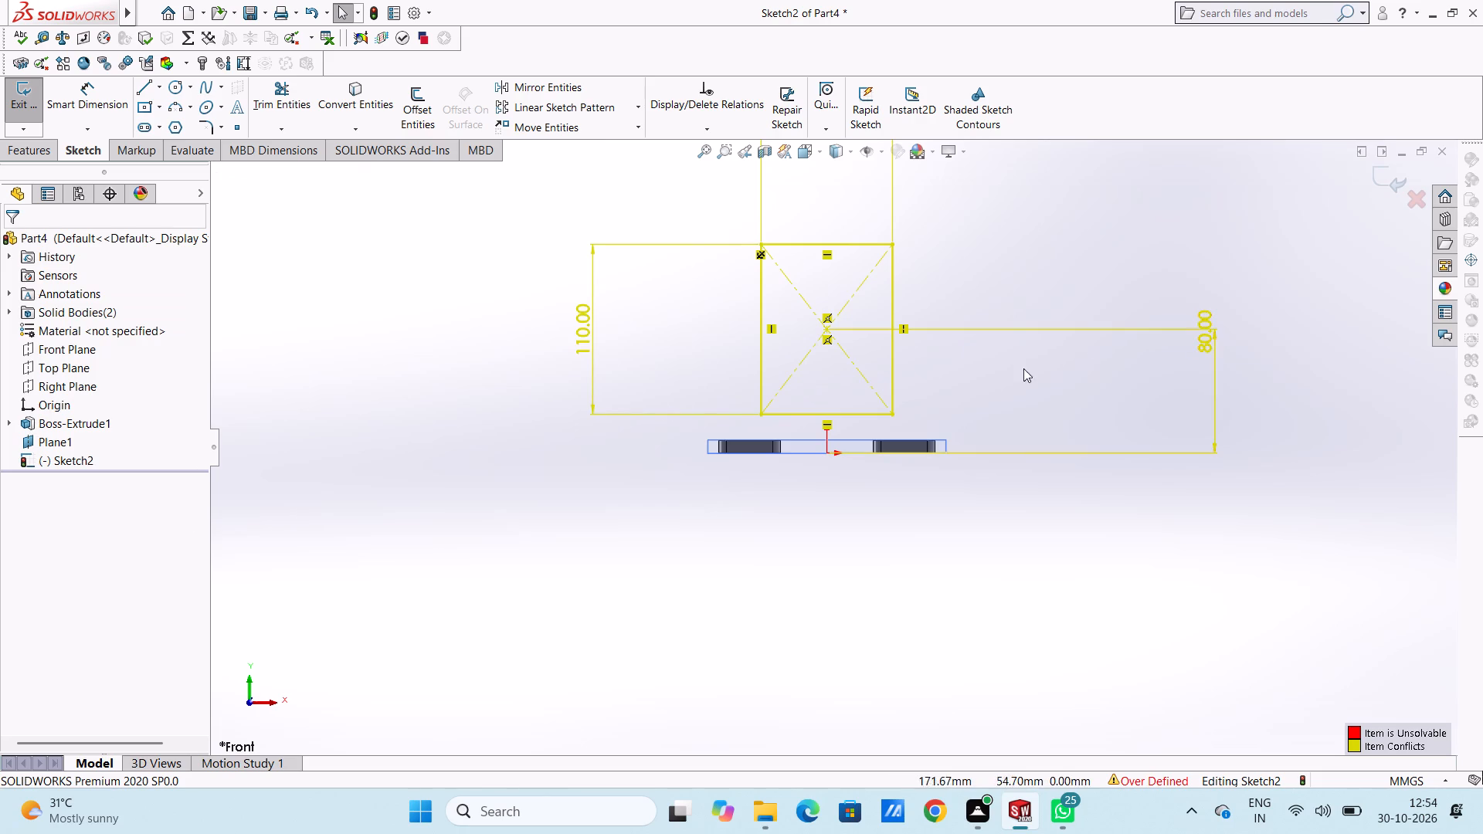
Delete the rectangle's 110 mm height dimension.
click(579, 339)
right_click(462, 259)
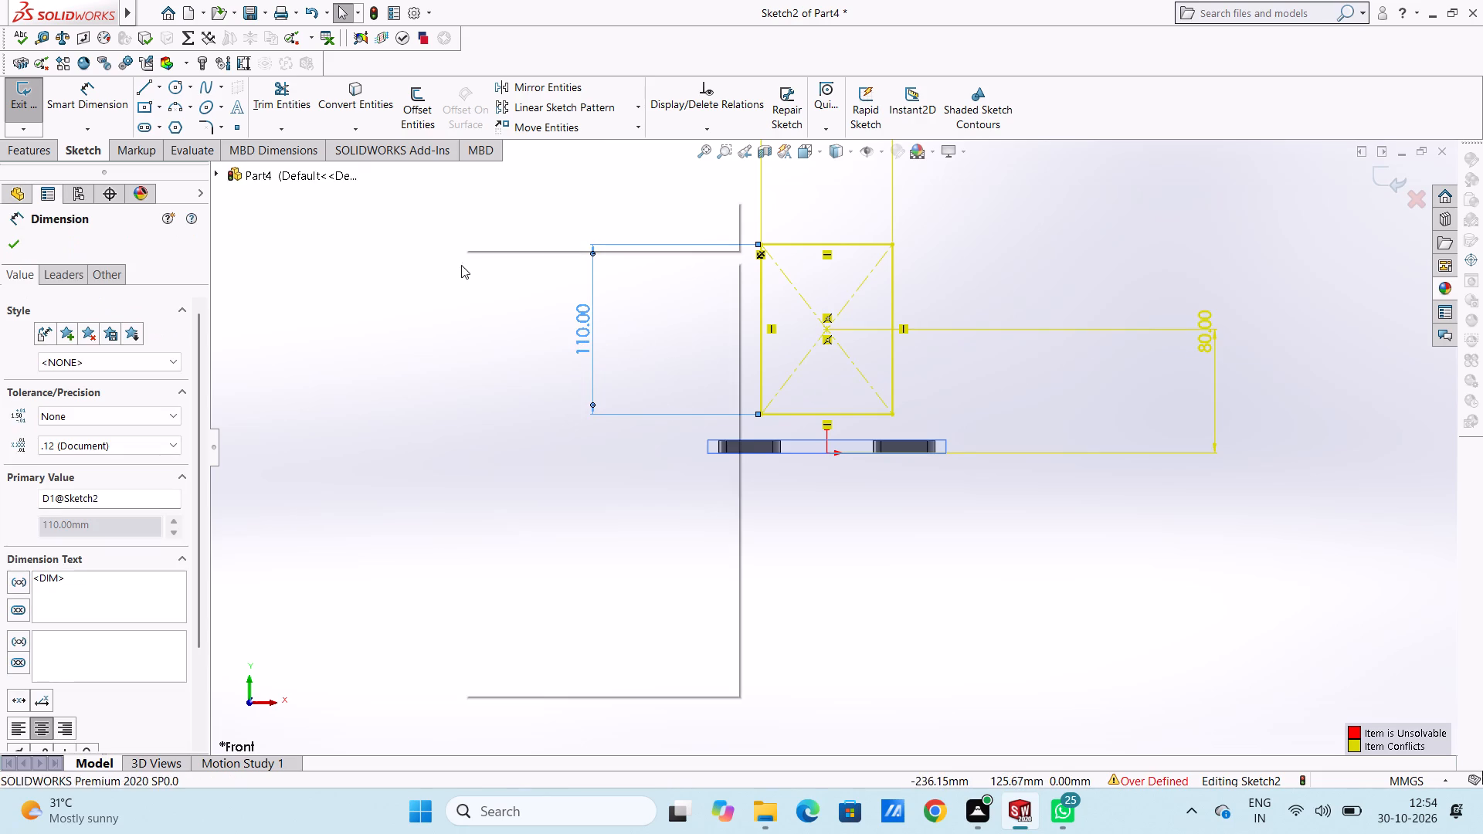
click(497, 464)
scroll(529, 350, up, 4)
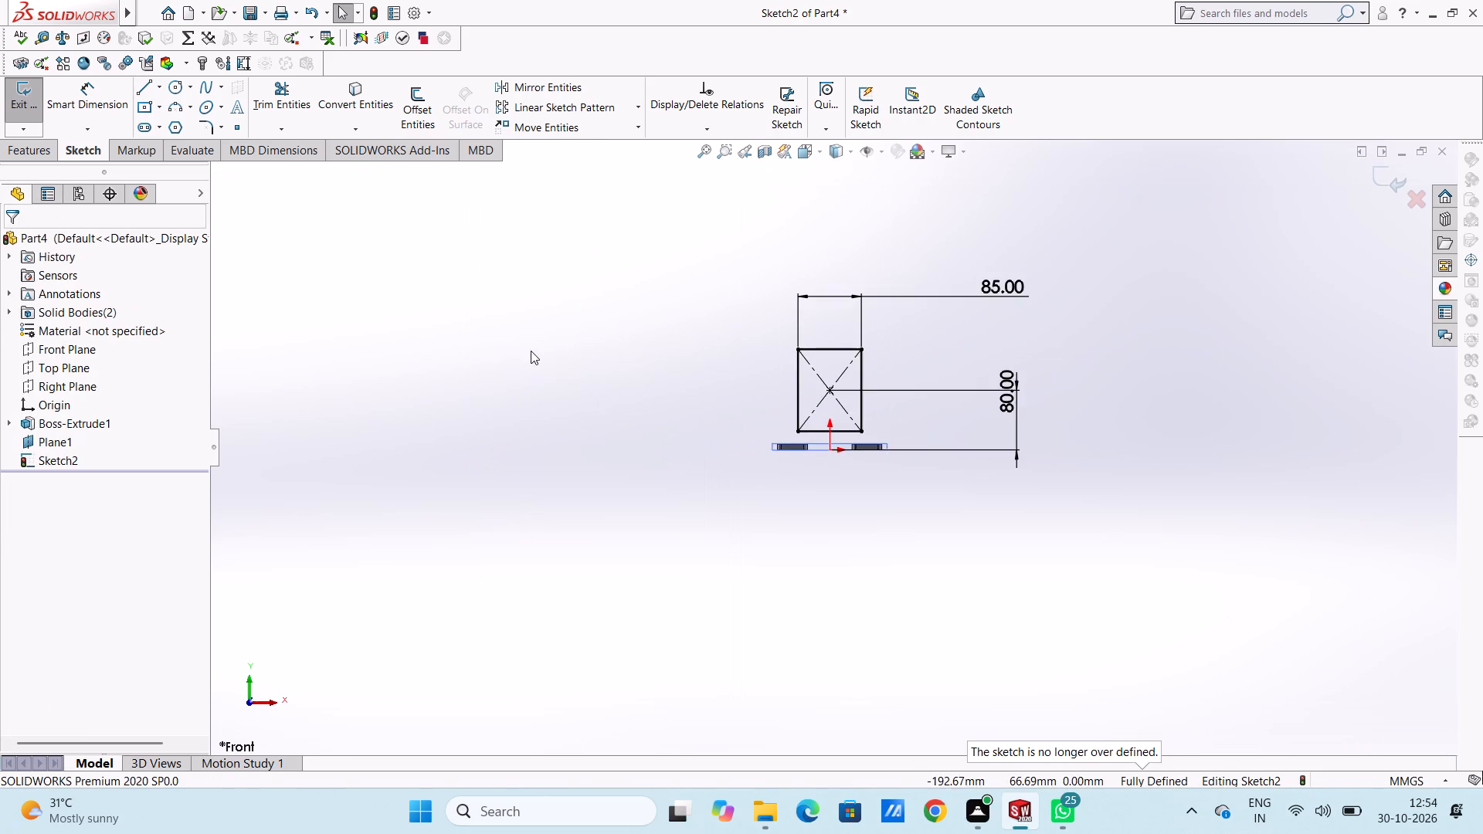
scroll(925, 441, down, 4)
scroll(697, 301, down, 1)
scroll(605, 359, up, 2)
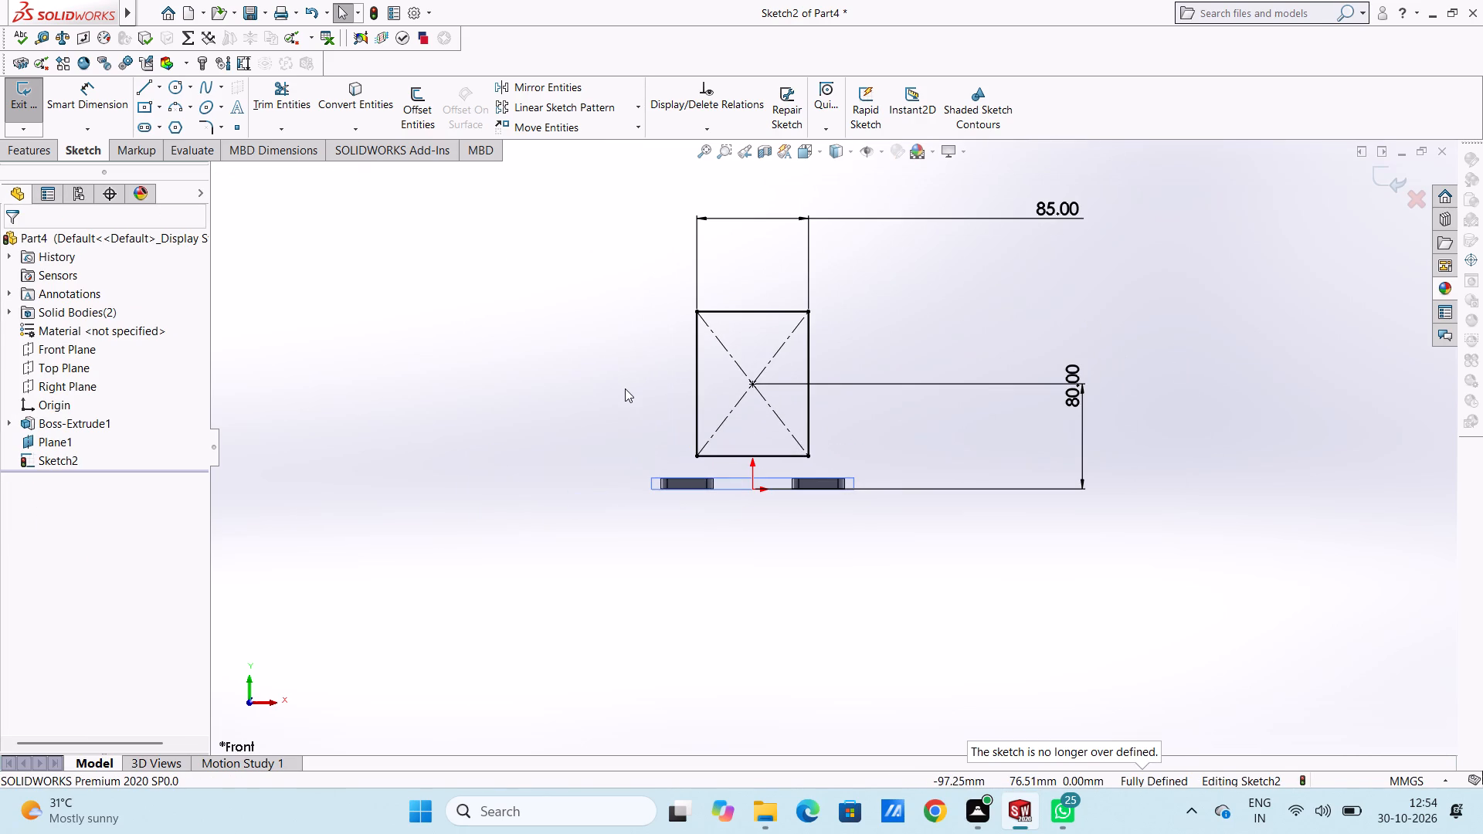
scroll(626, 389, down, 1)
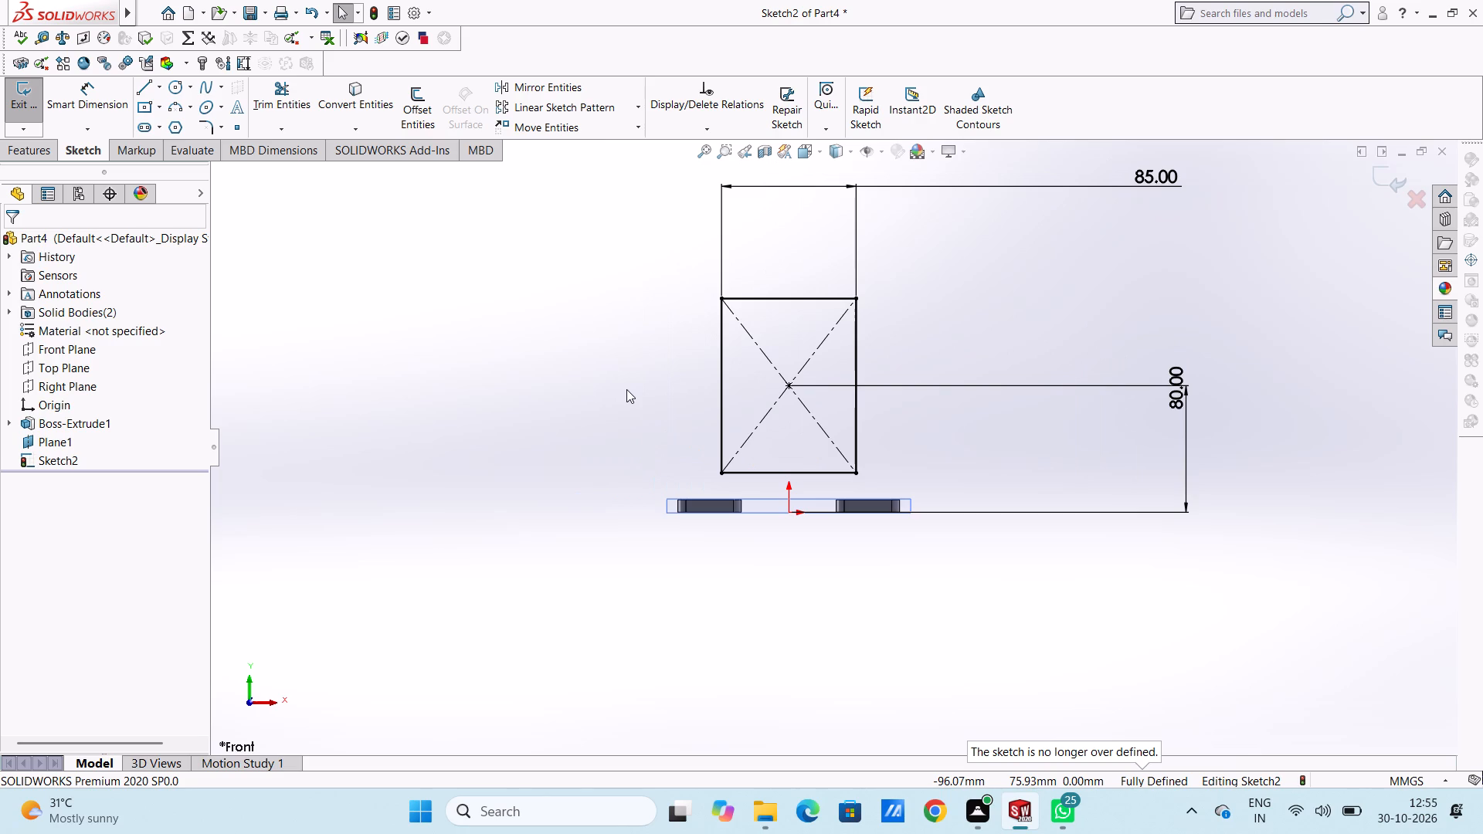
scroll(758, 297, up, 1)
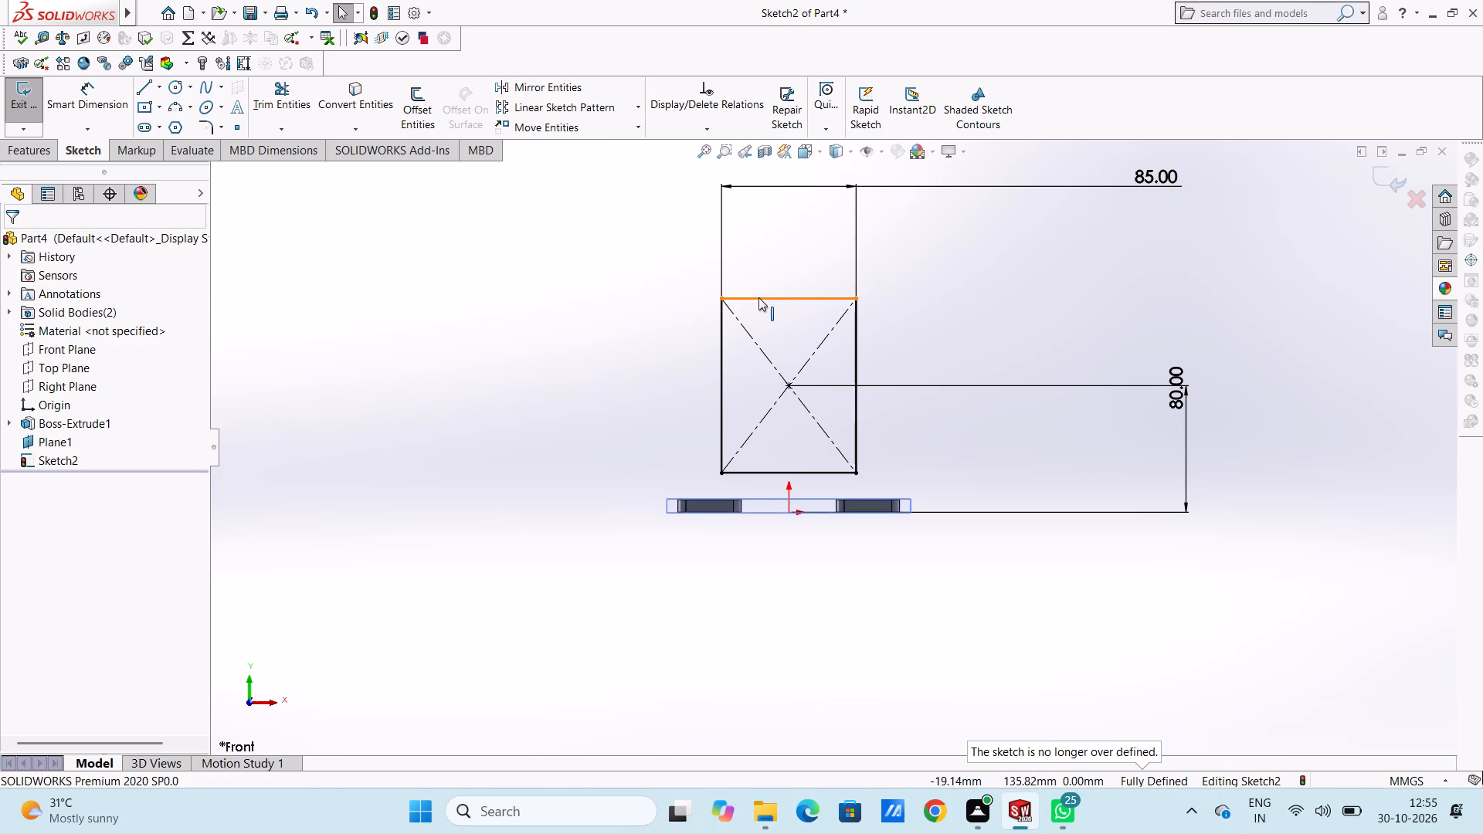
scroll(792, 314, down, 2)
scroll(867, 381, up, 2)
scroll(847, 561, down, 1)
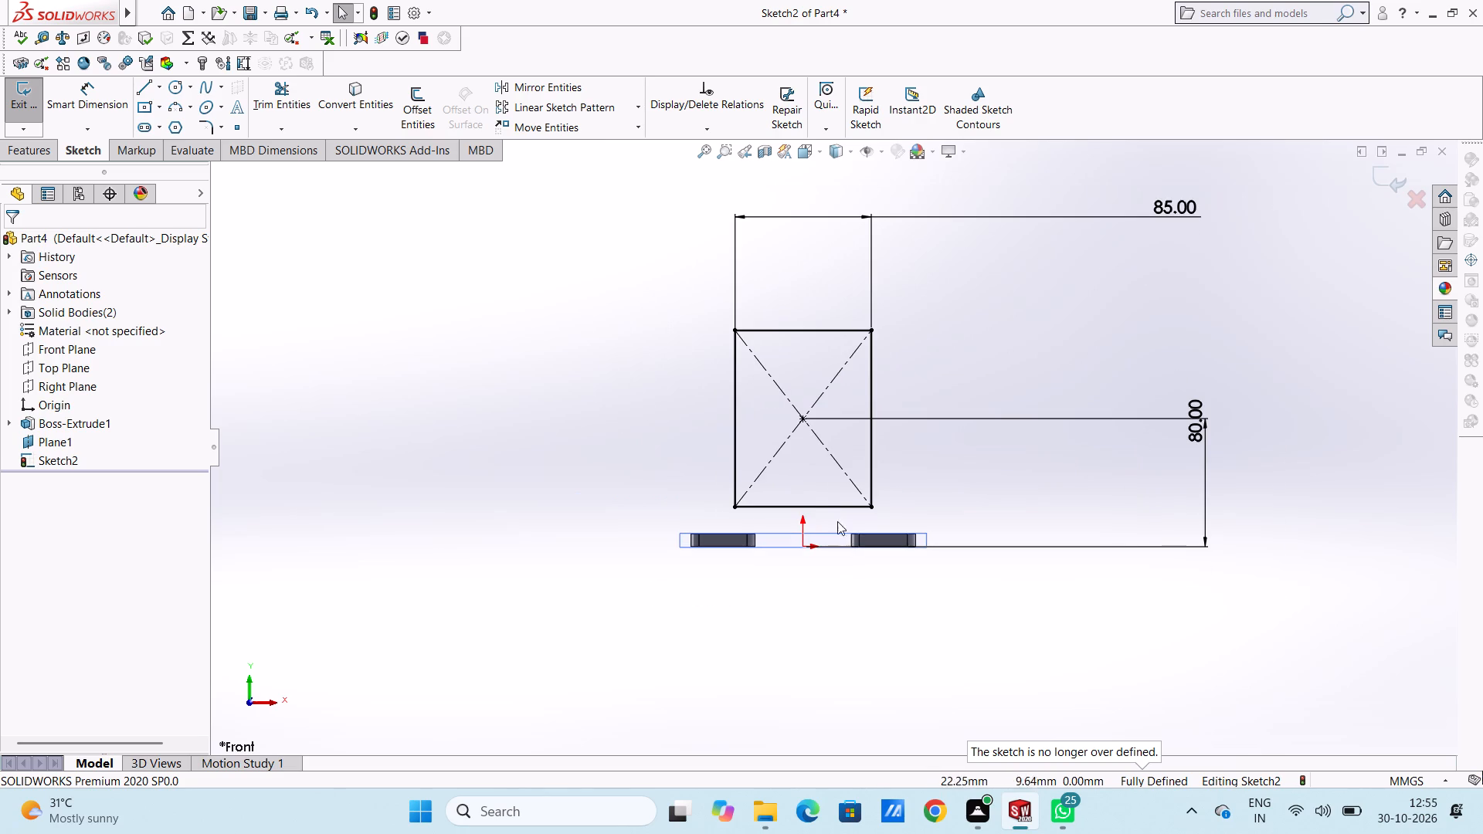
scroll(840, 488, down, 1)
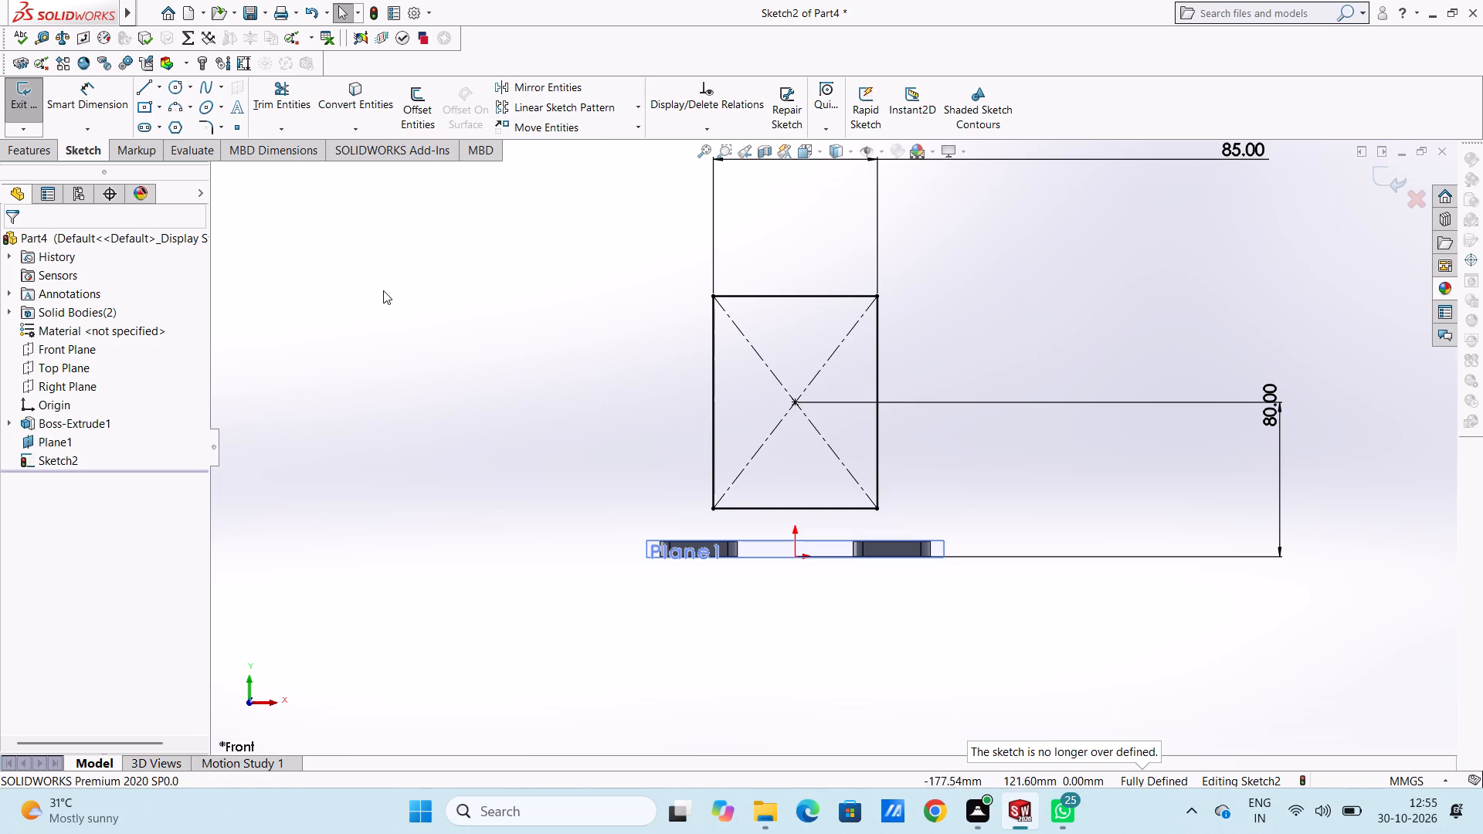
Round all four corners of the outer rectangle with 10 mm sketch fillets and leave Sketch Fillet.
click(209, 128)
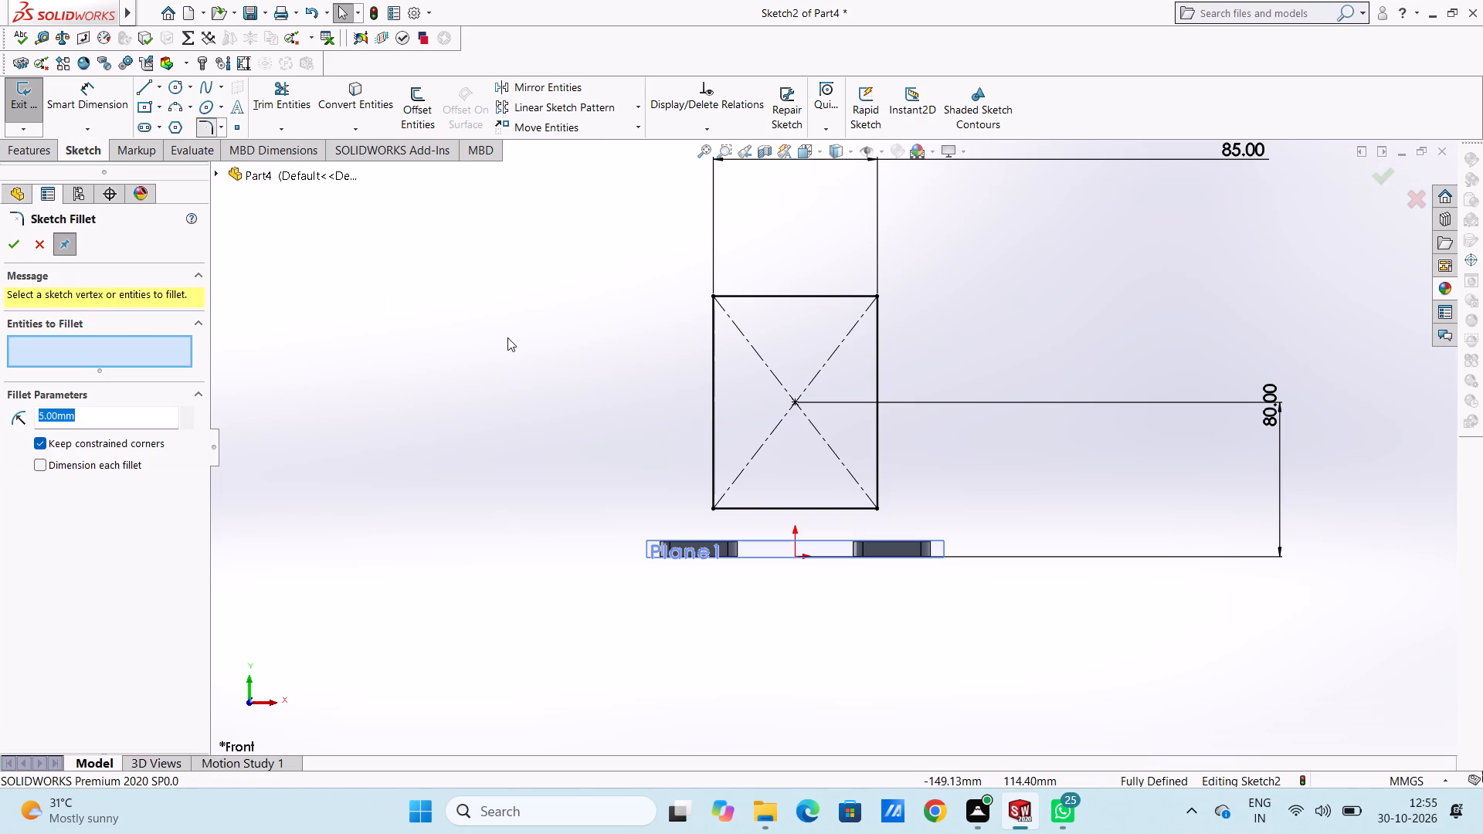
text(10)
key(Return)
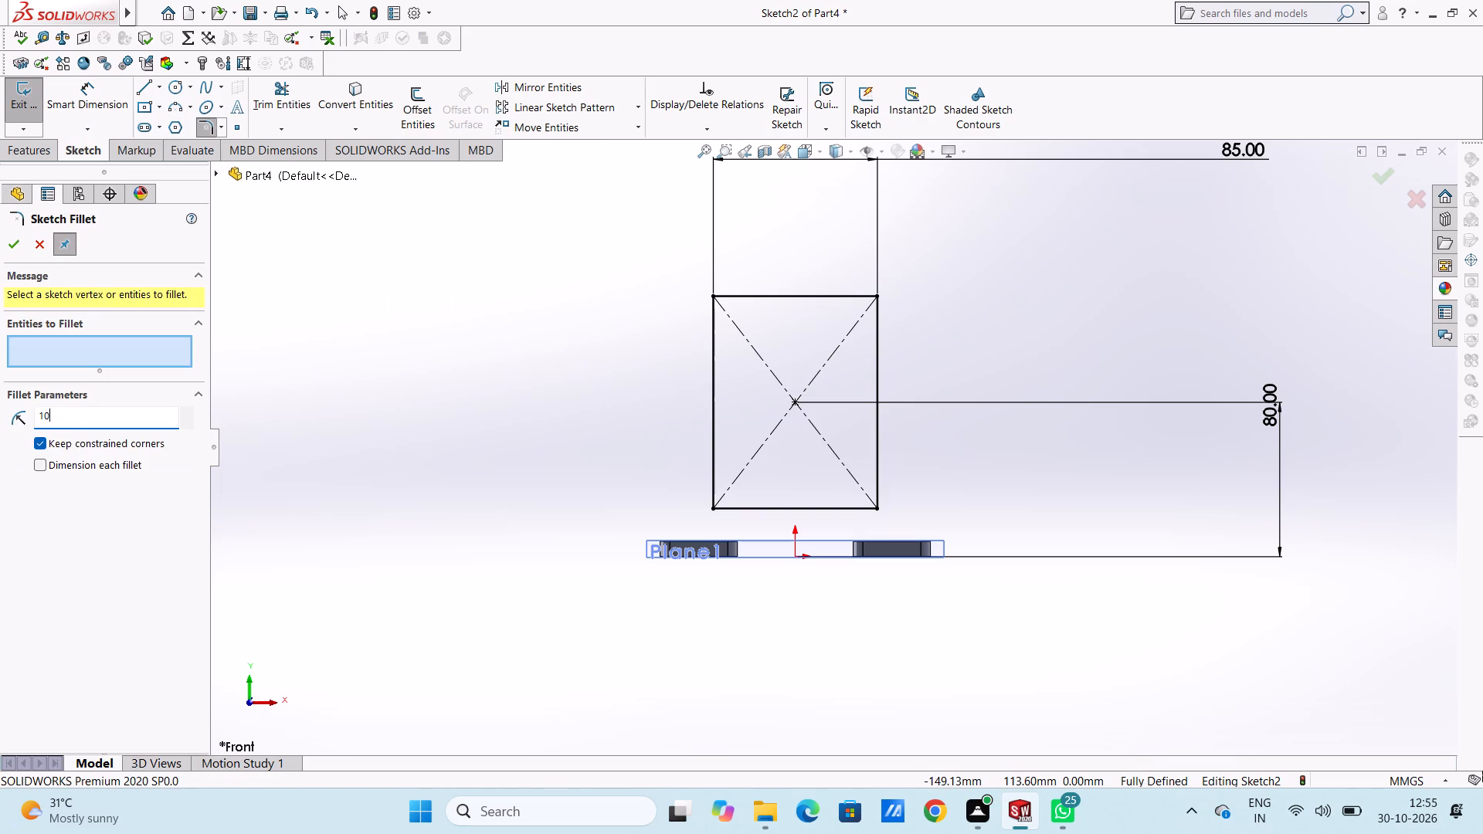
click(711, 300)
click(879, 293)
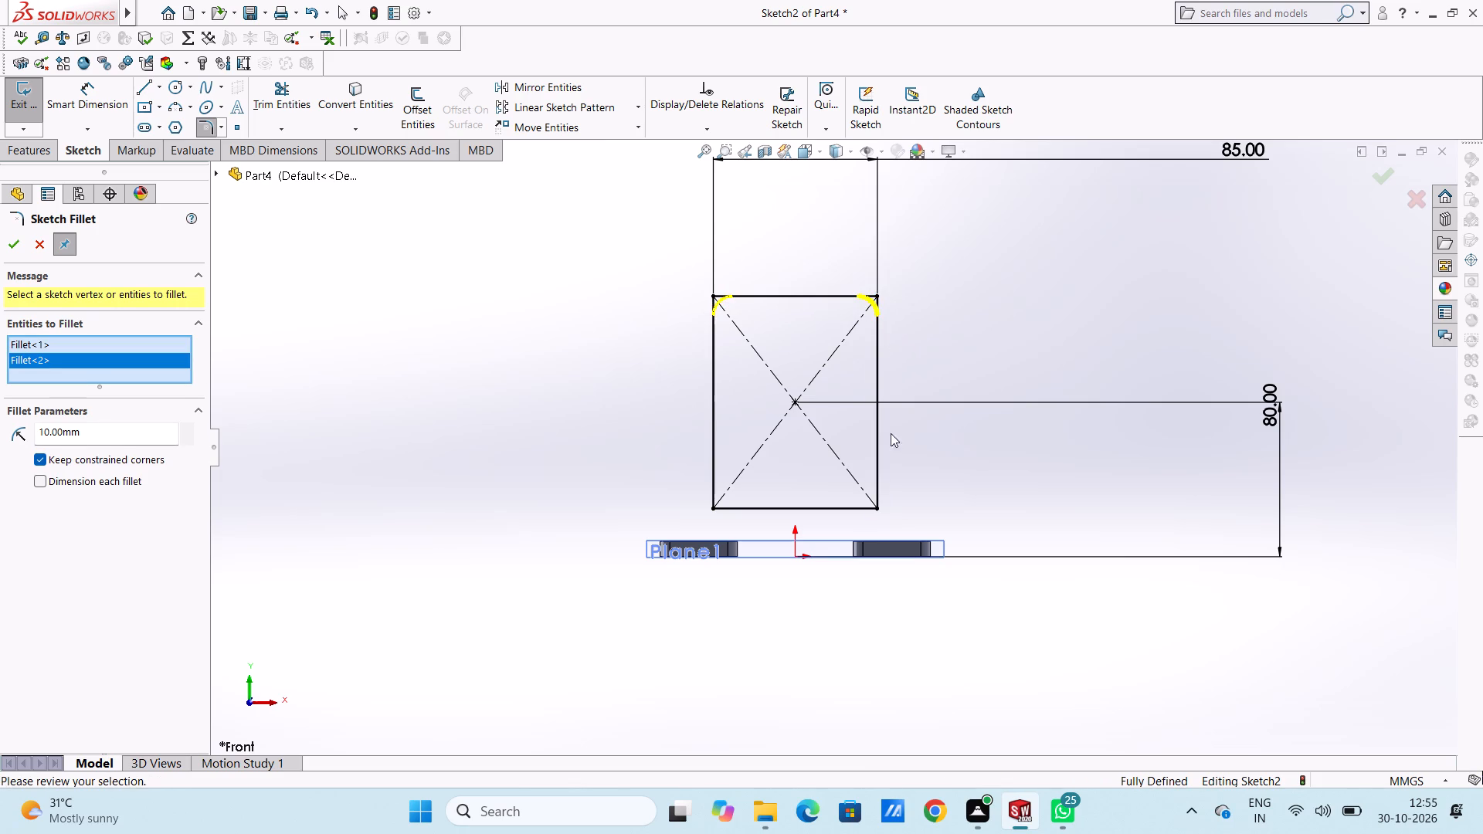
click(877, 510)
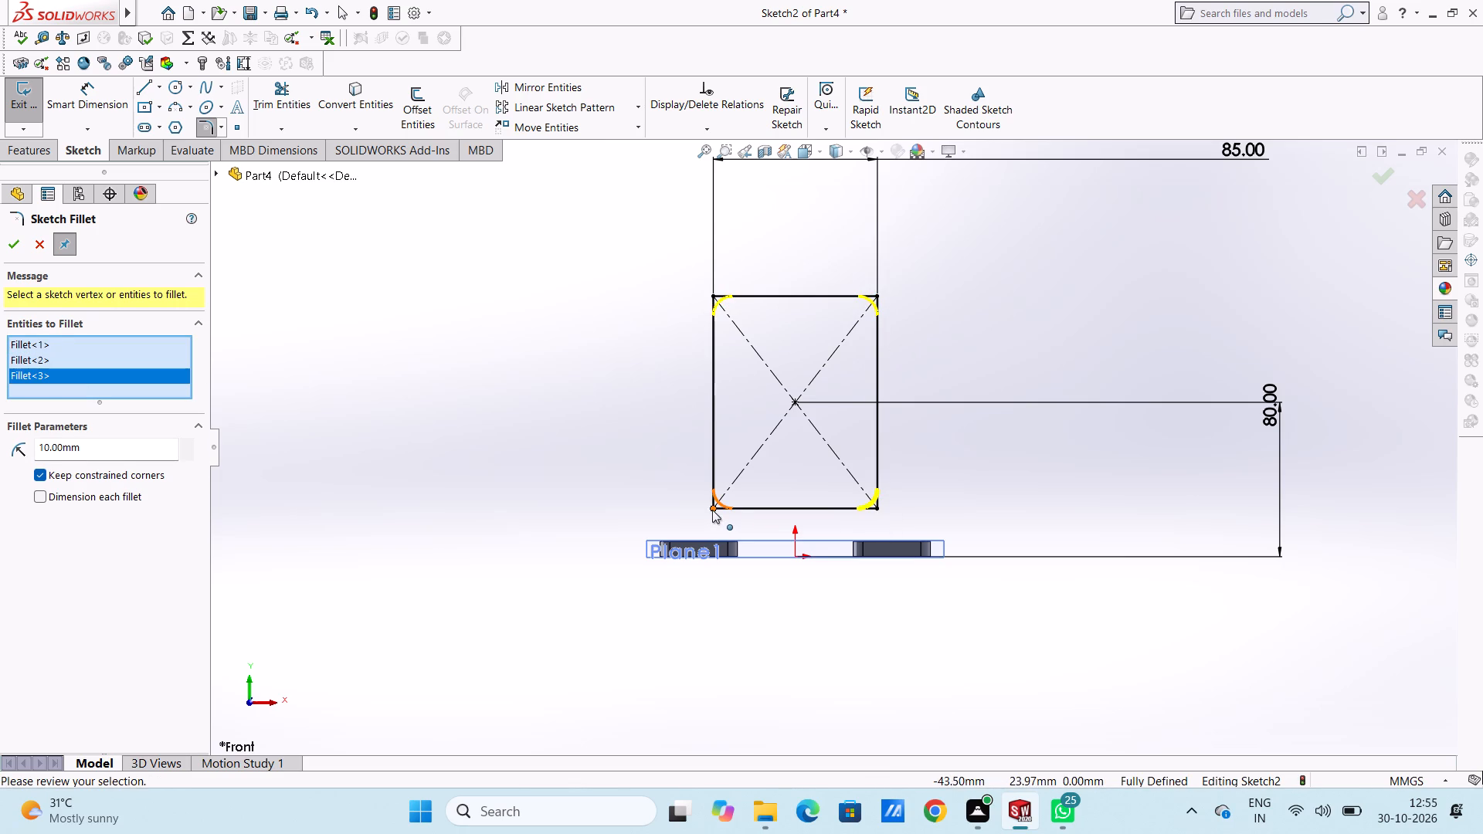
click(713, 510)
click(12, 242)
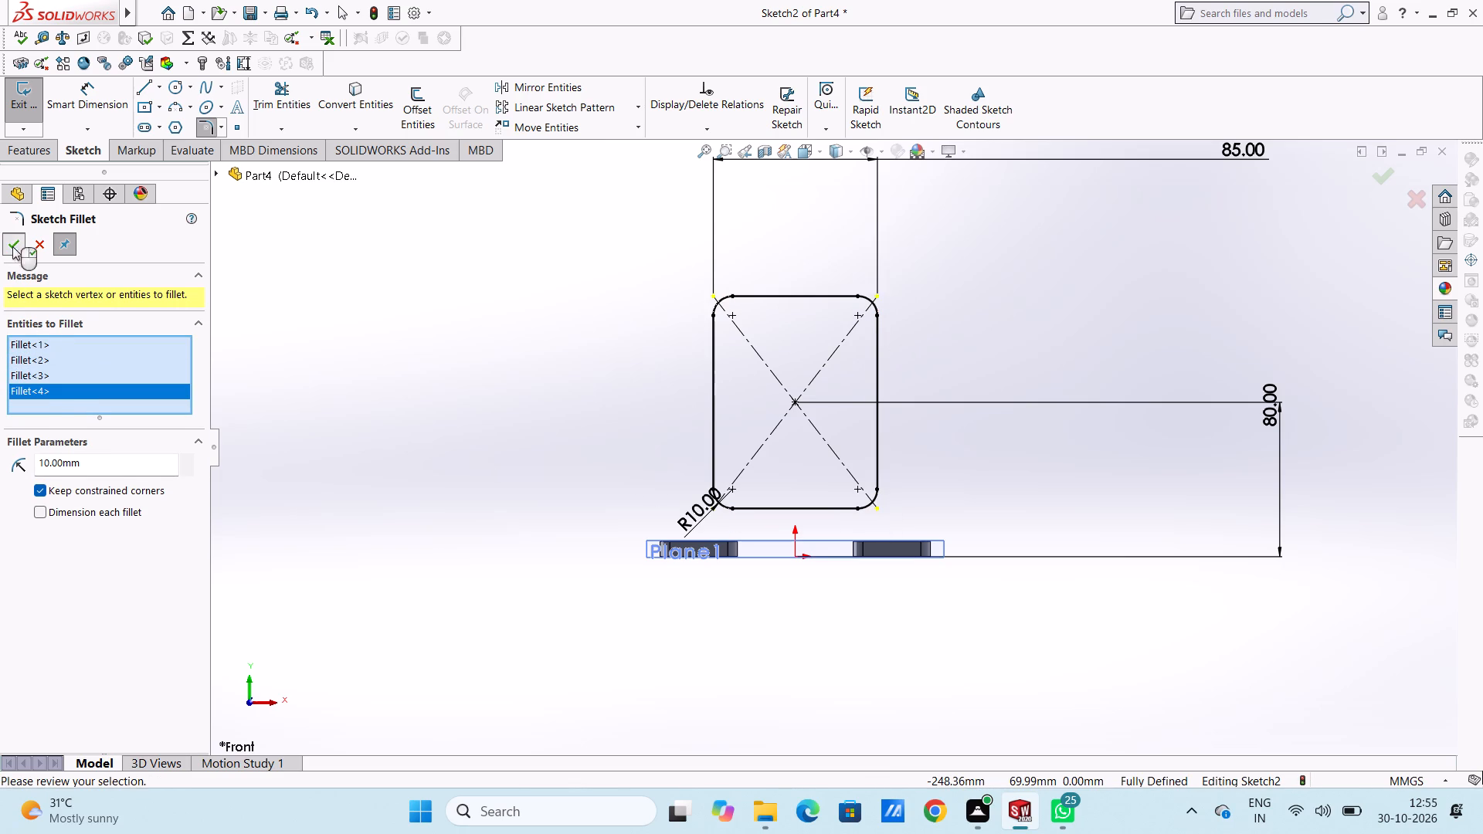
click(15, 245)
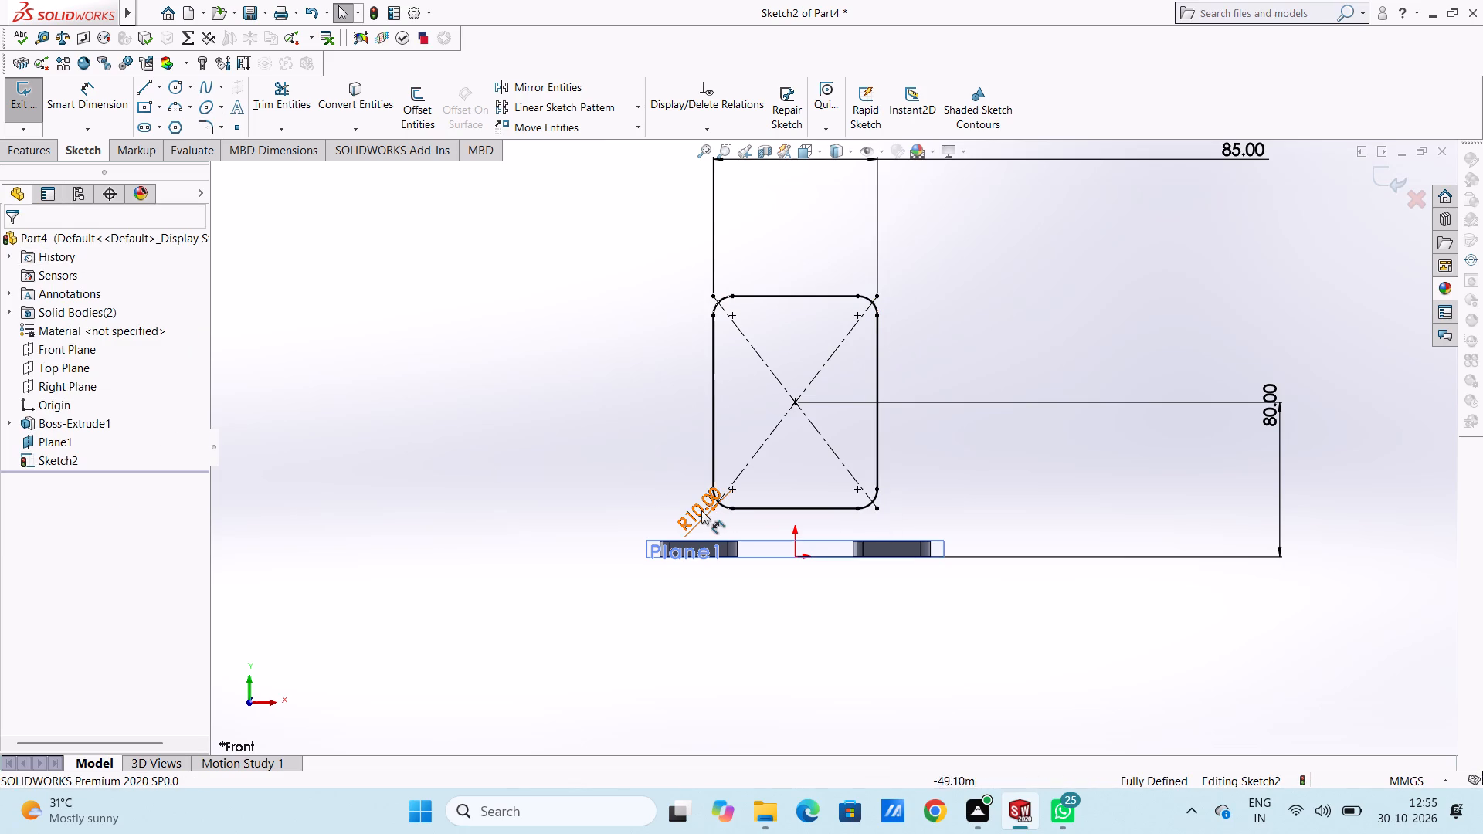
Move the R10 fillet dimension outward, clear of the profile, to below the lower-left corner.
drag(701, 510, 499, 645)
click(572, 434)
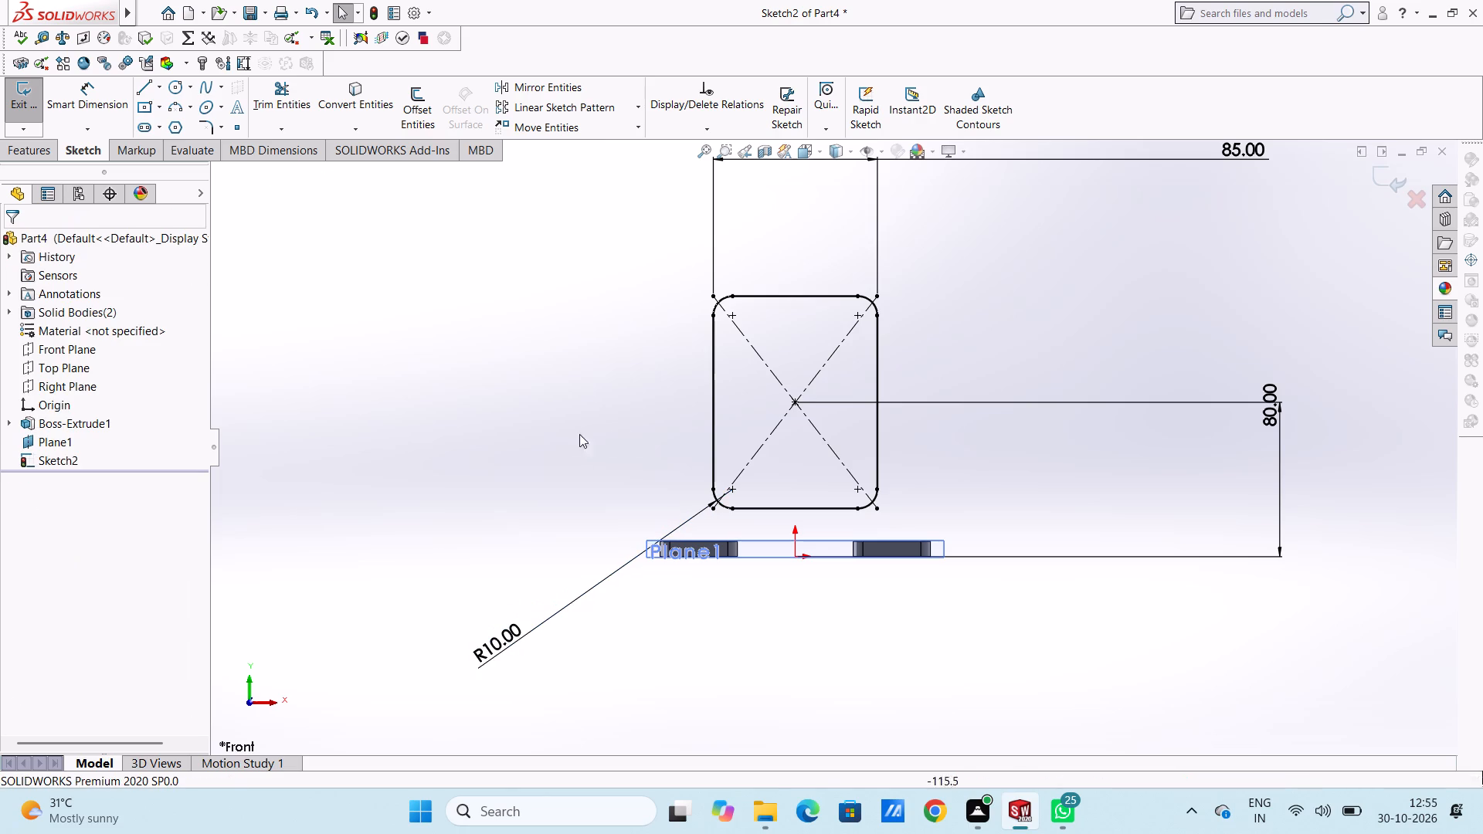
Sketch a center rectangle 90 mm high and 65 mm wide from the centre of the filleted profile.
scroll(821, 419, down, 1)
scroll(821, 420, up, 2)
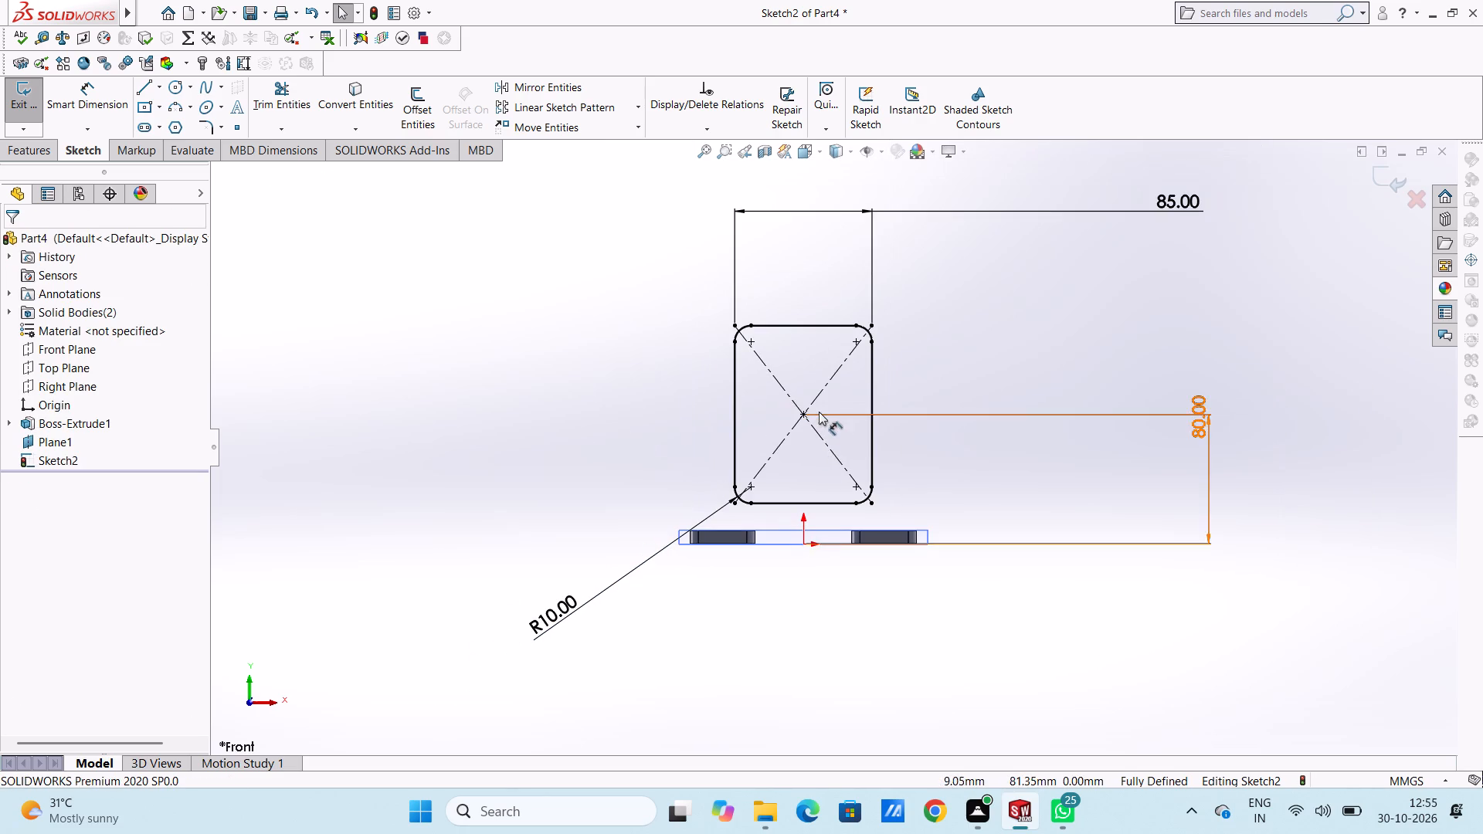
scroll(817, 420, down, 1)
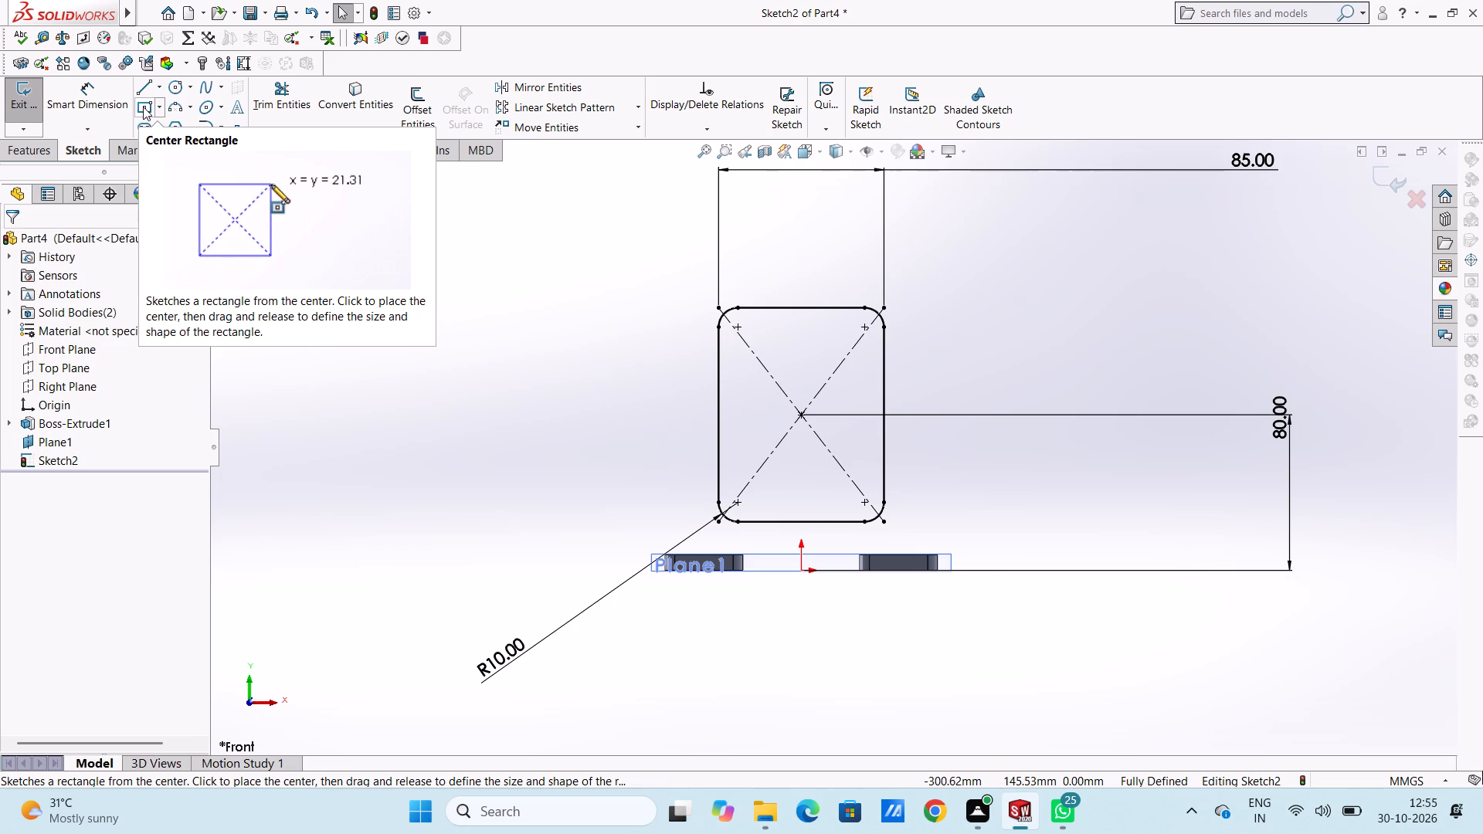
click(142, 106)
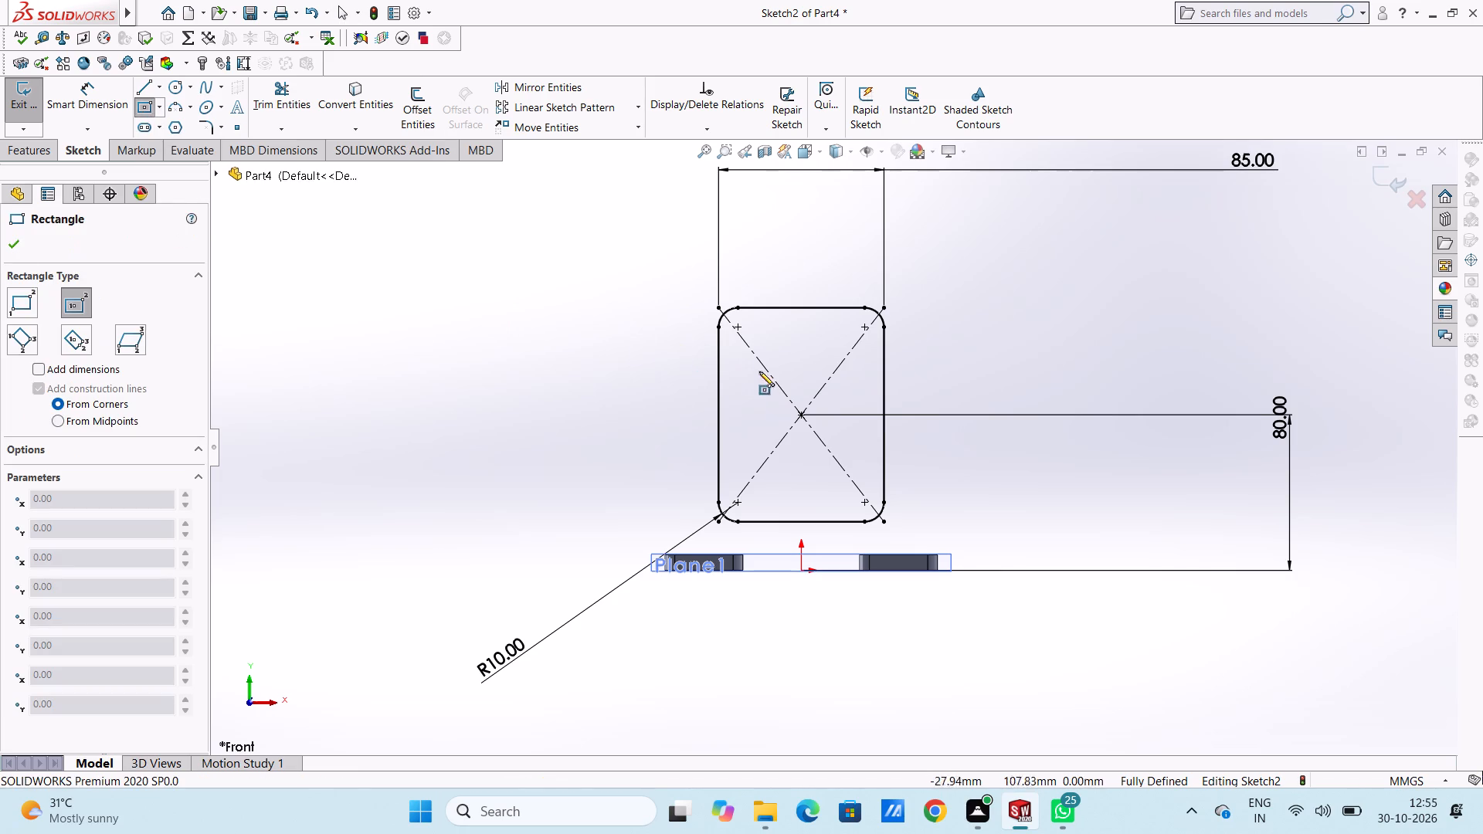
click(802, 418)
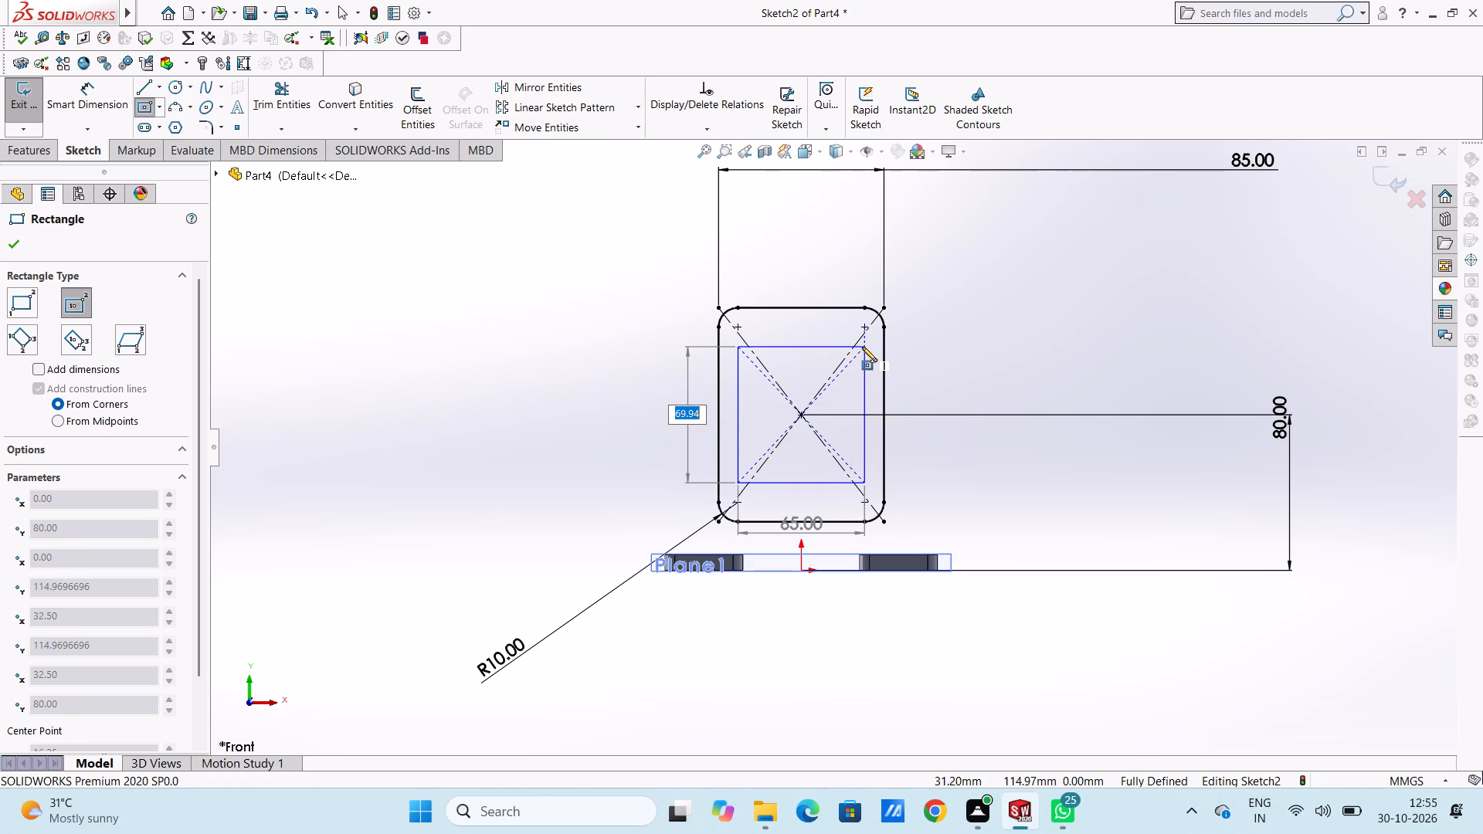
key(9)
key(0)
key(Return)
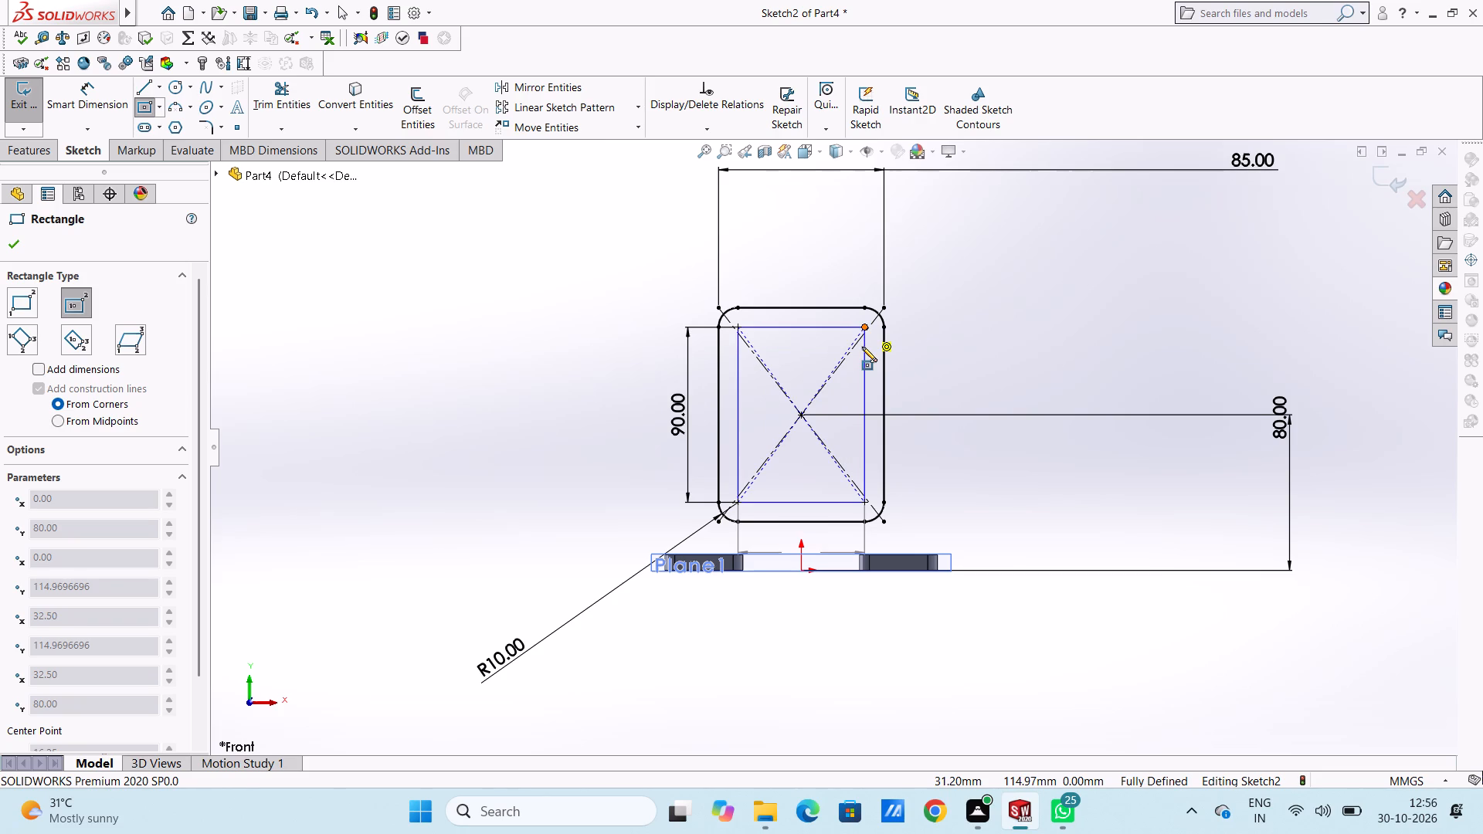
key(6)
key(5)
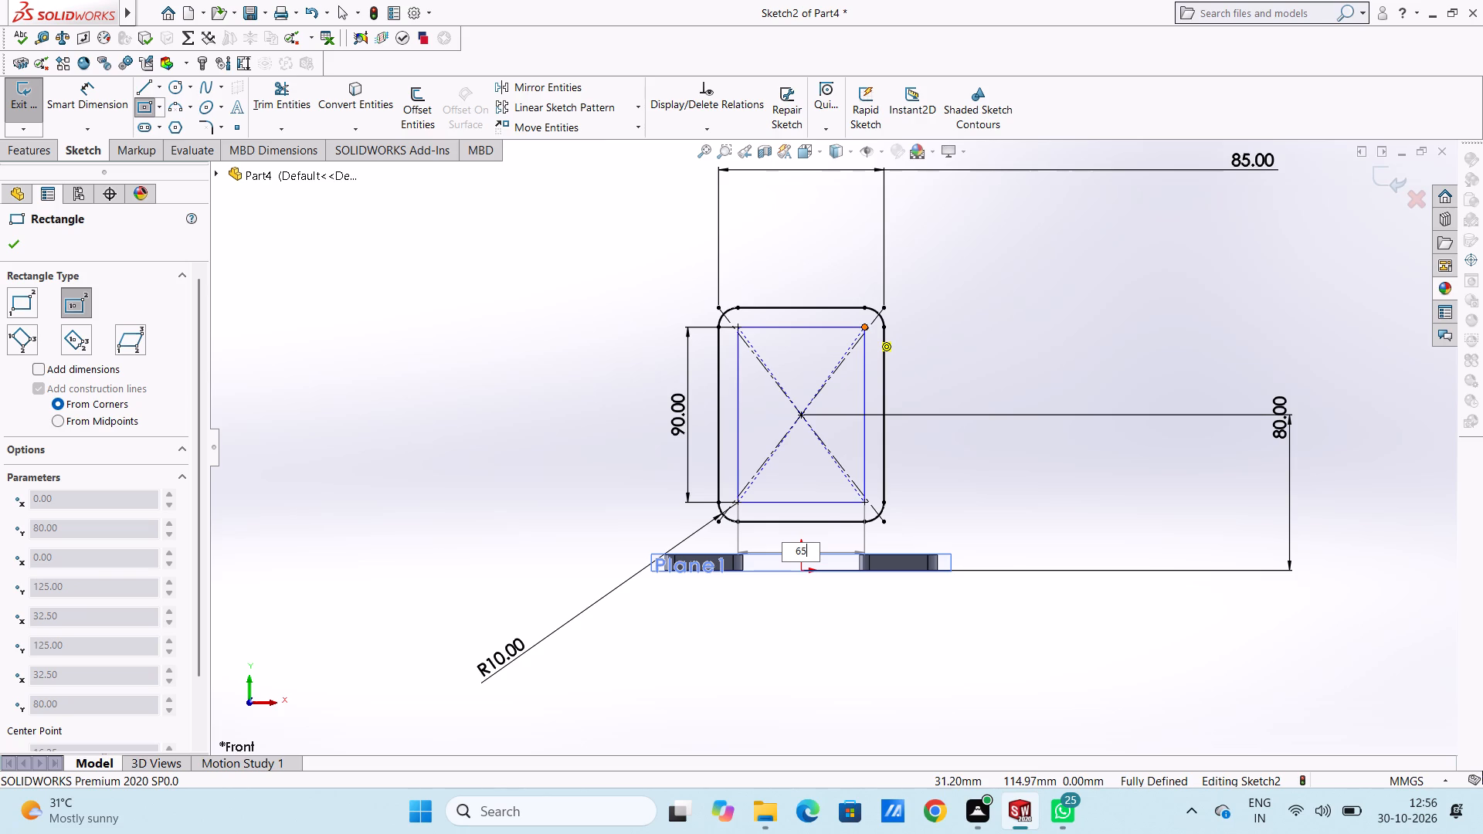
key(Return)
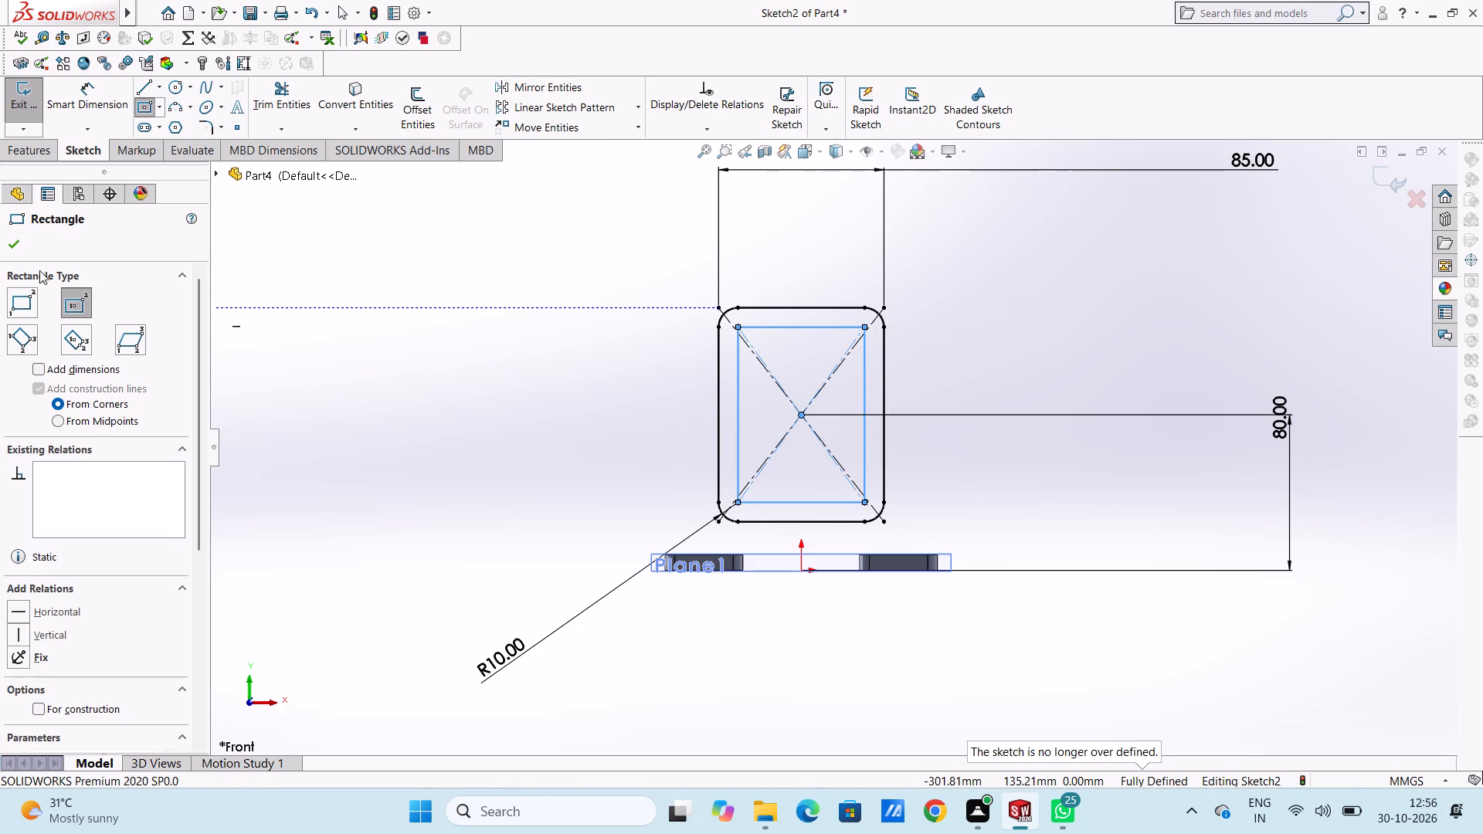
click(22, 248)
click(361, 330)
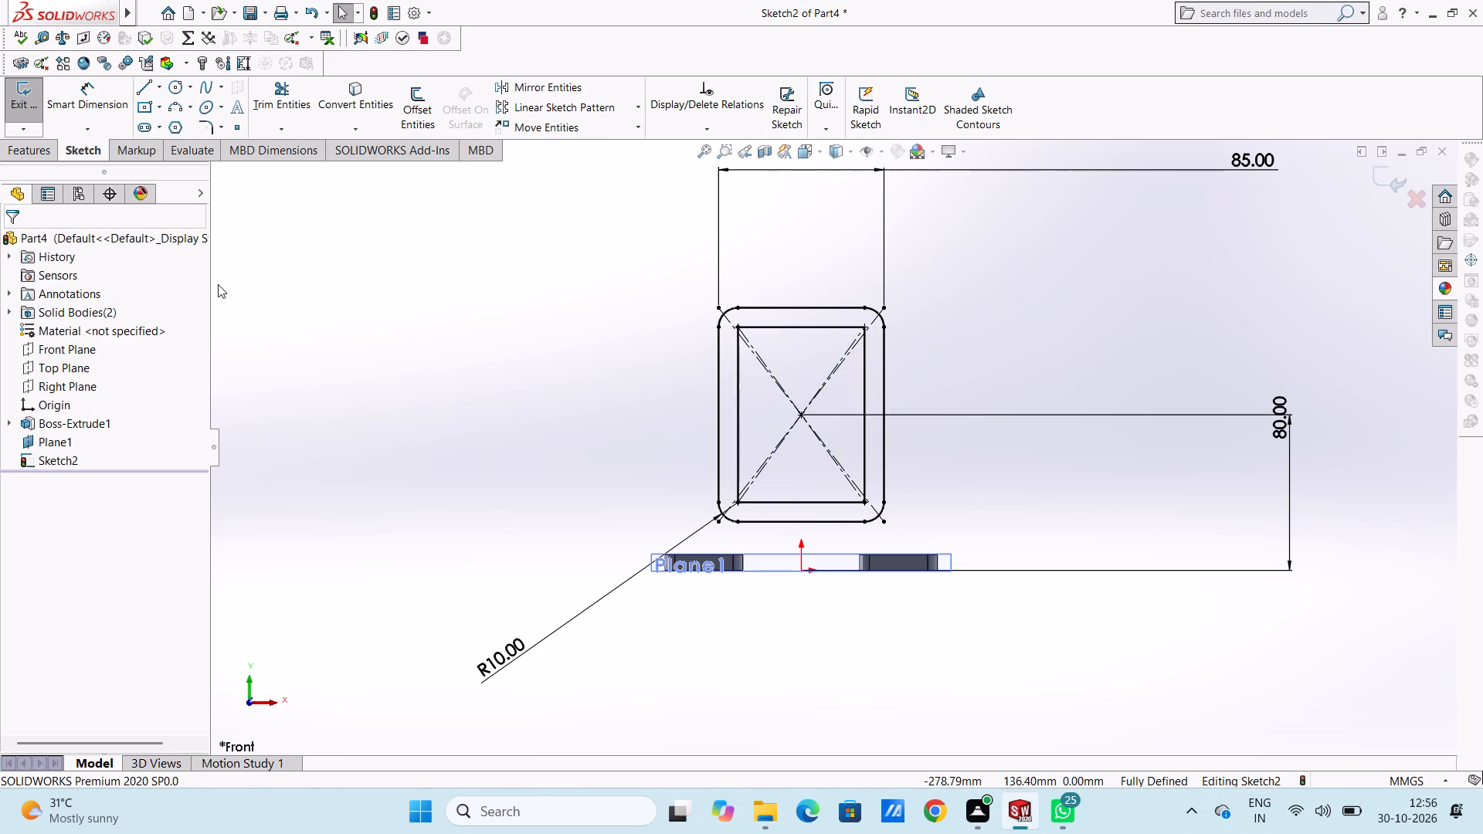
Sketch four circles centred on the inner rectangle's corners, with radii of about 4 to 5 mm.
click(173, 82)
scroll(799, 421, down, 4)
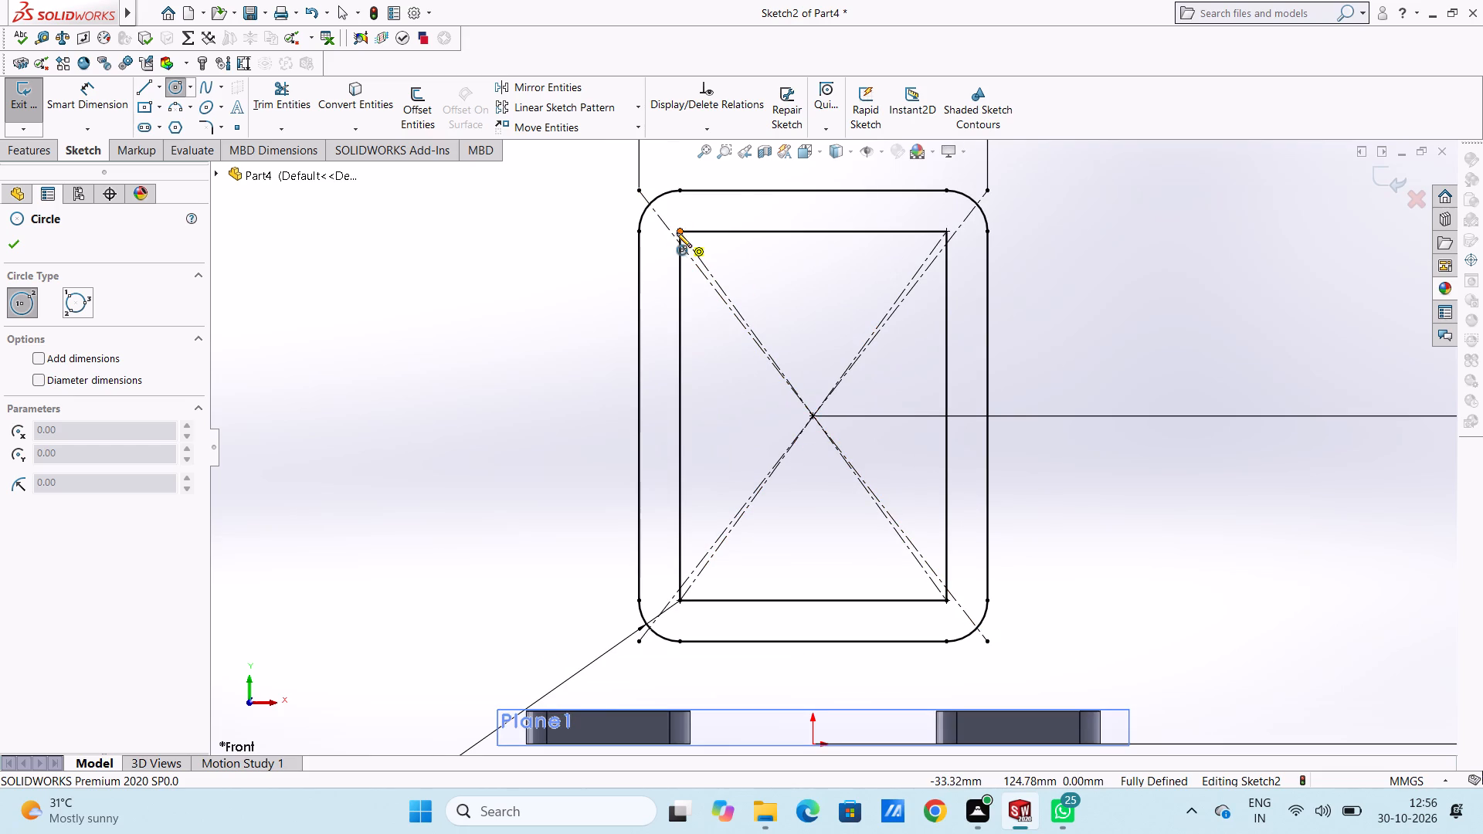
click(677, 232)
click(696, 246)
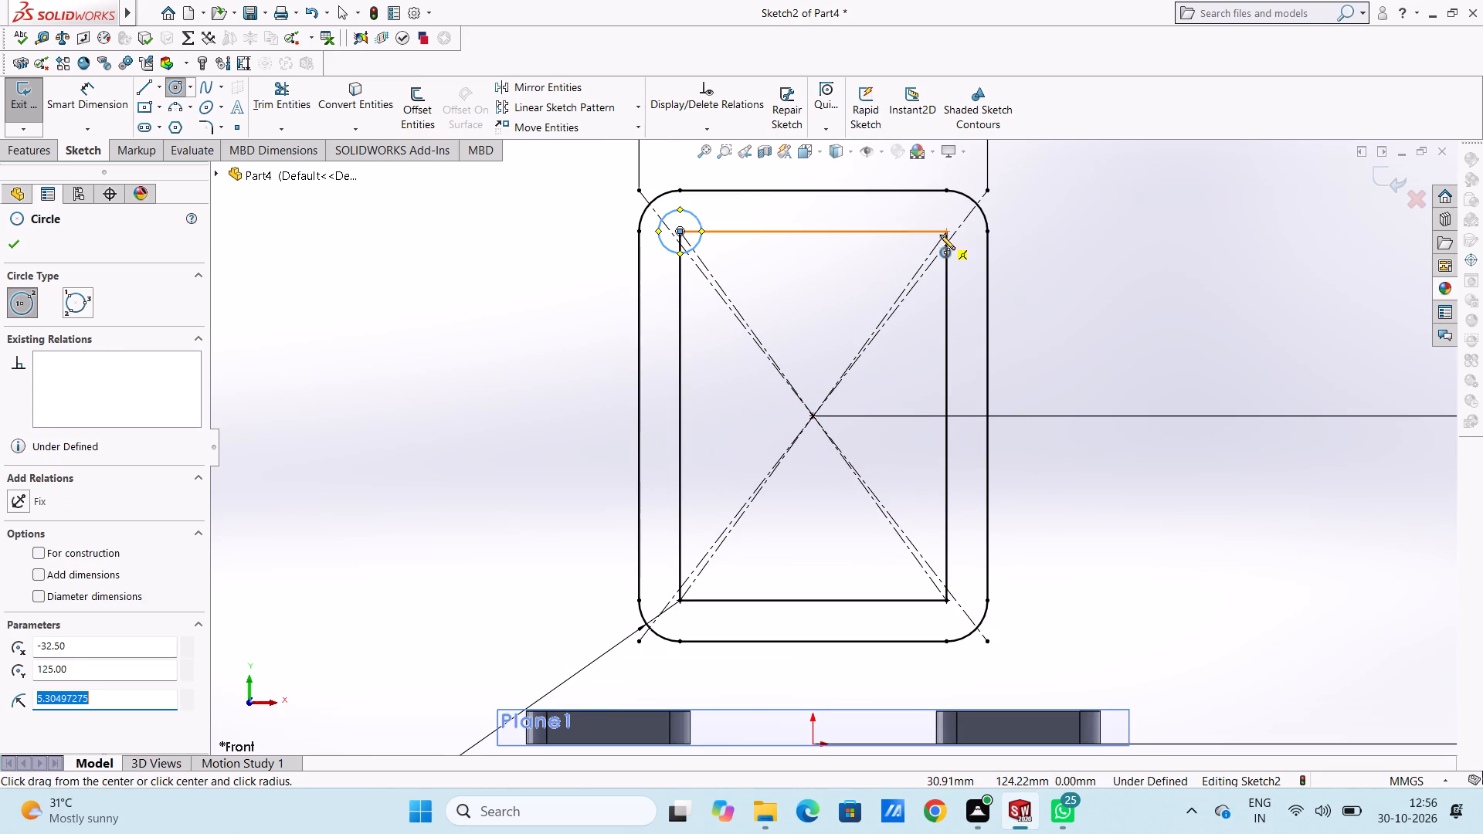
click(948, 232)
click(955, 247)
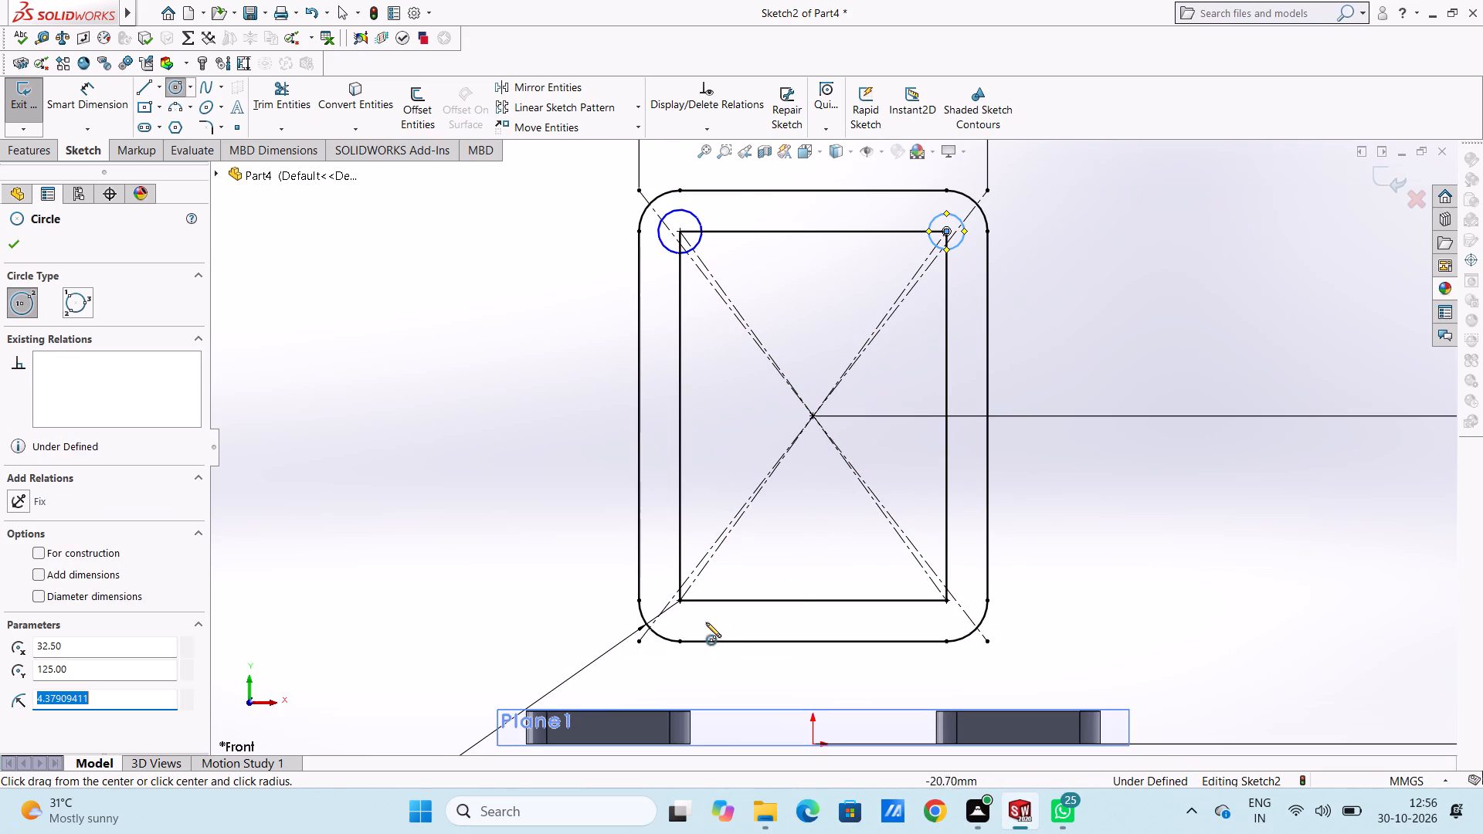
click(683, 599)
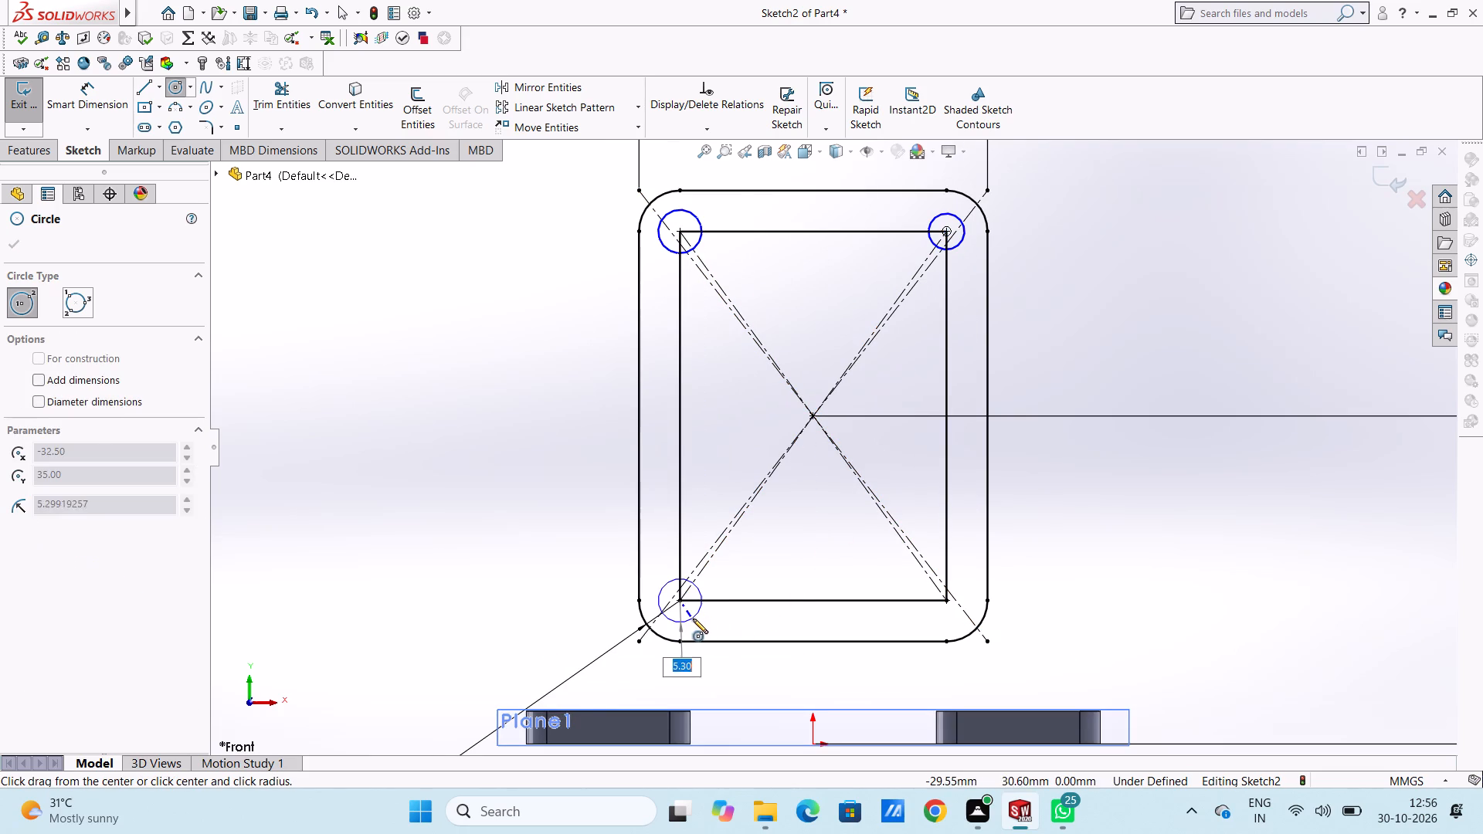
click(693, 619)
click(949, 602)
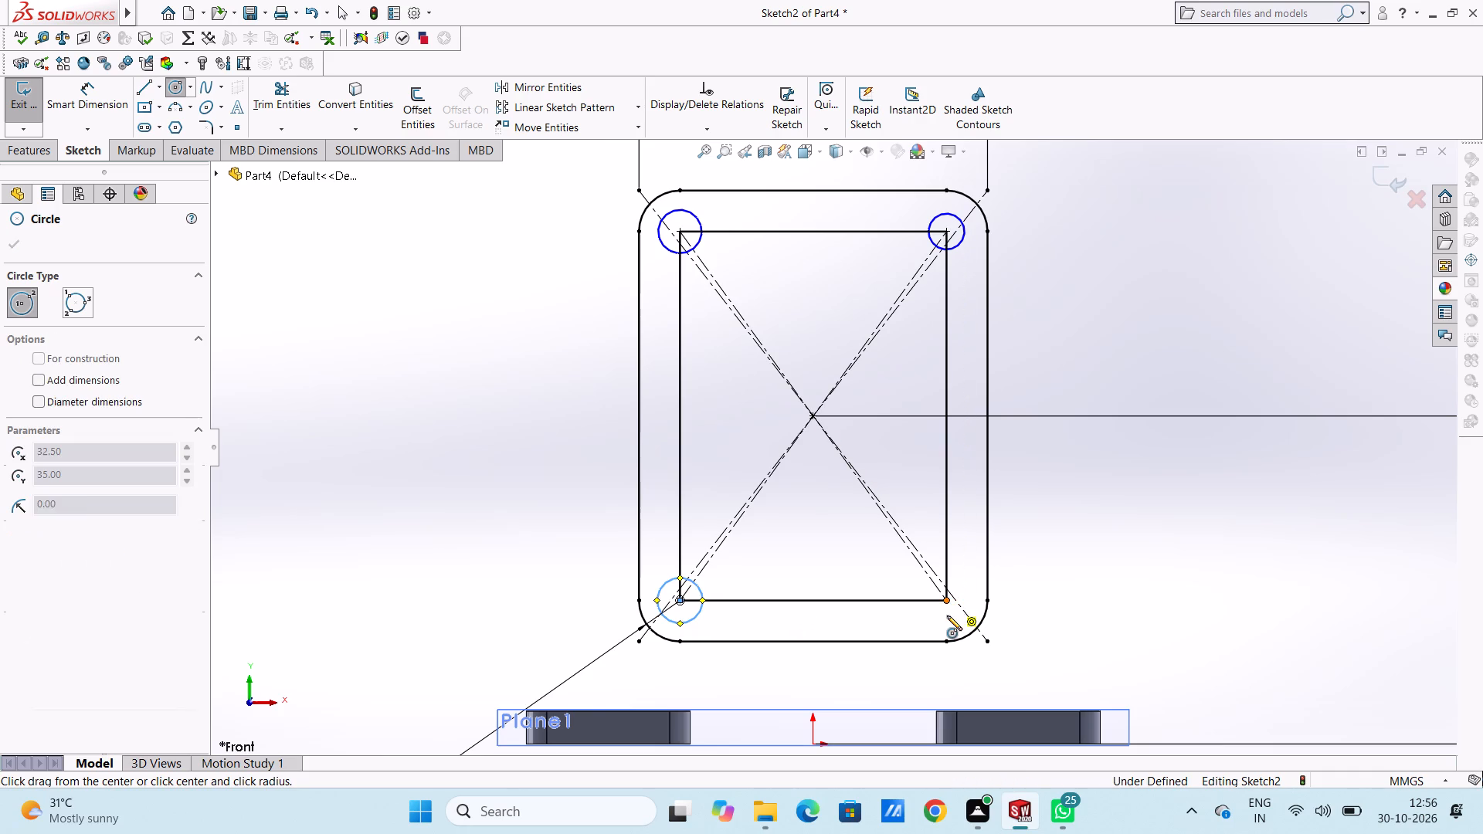
click(947, 616)
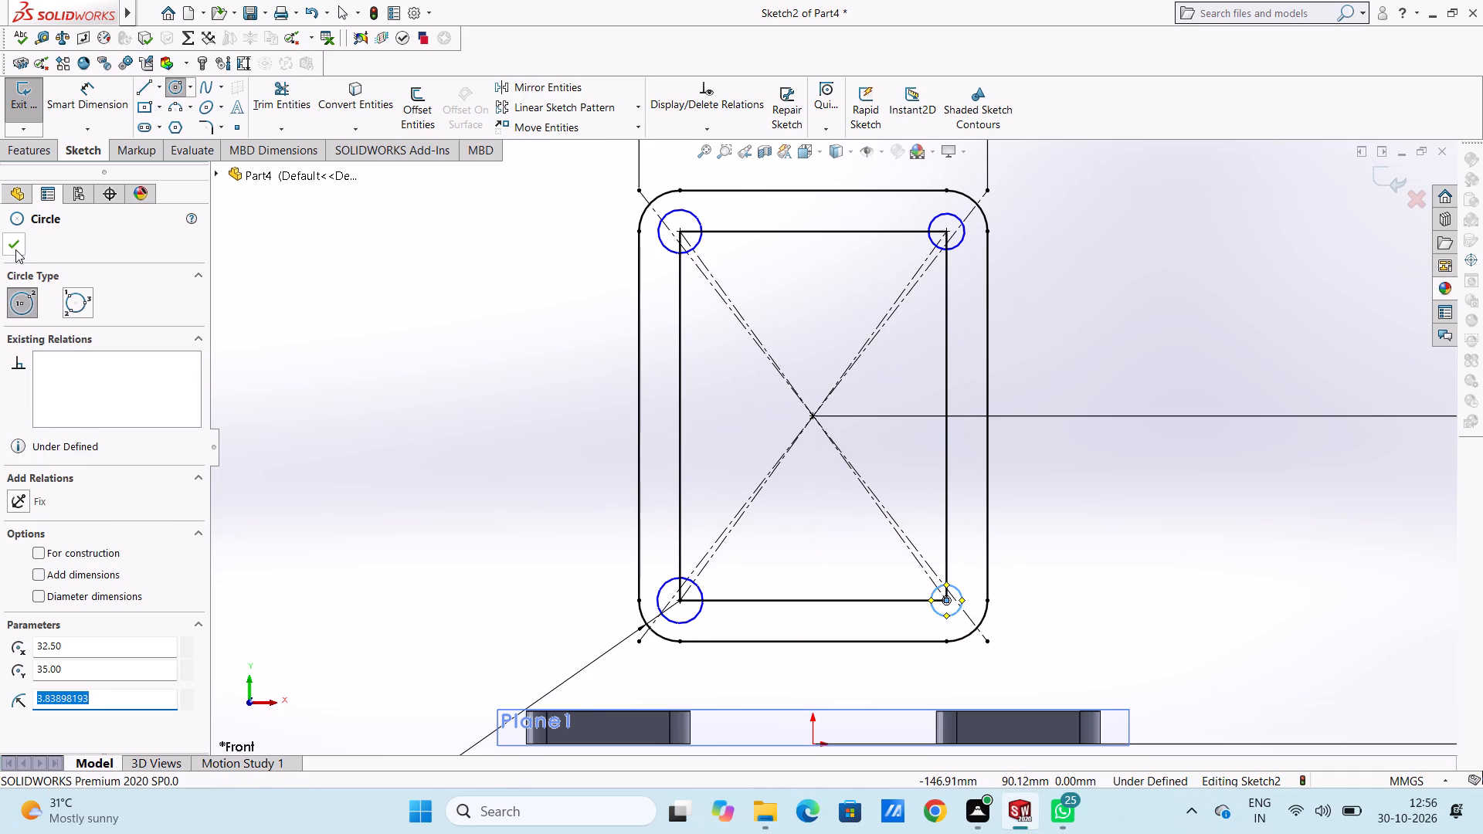
click(16, 249)
click(392, 364)
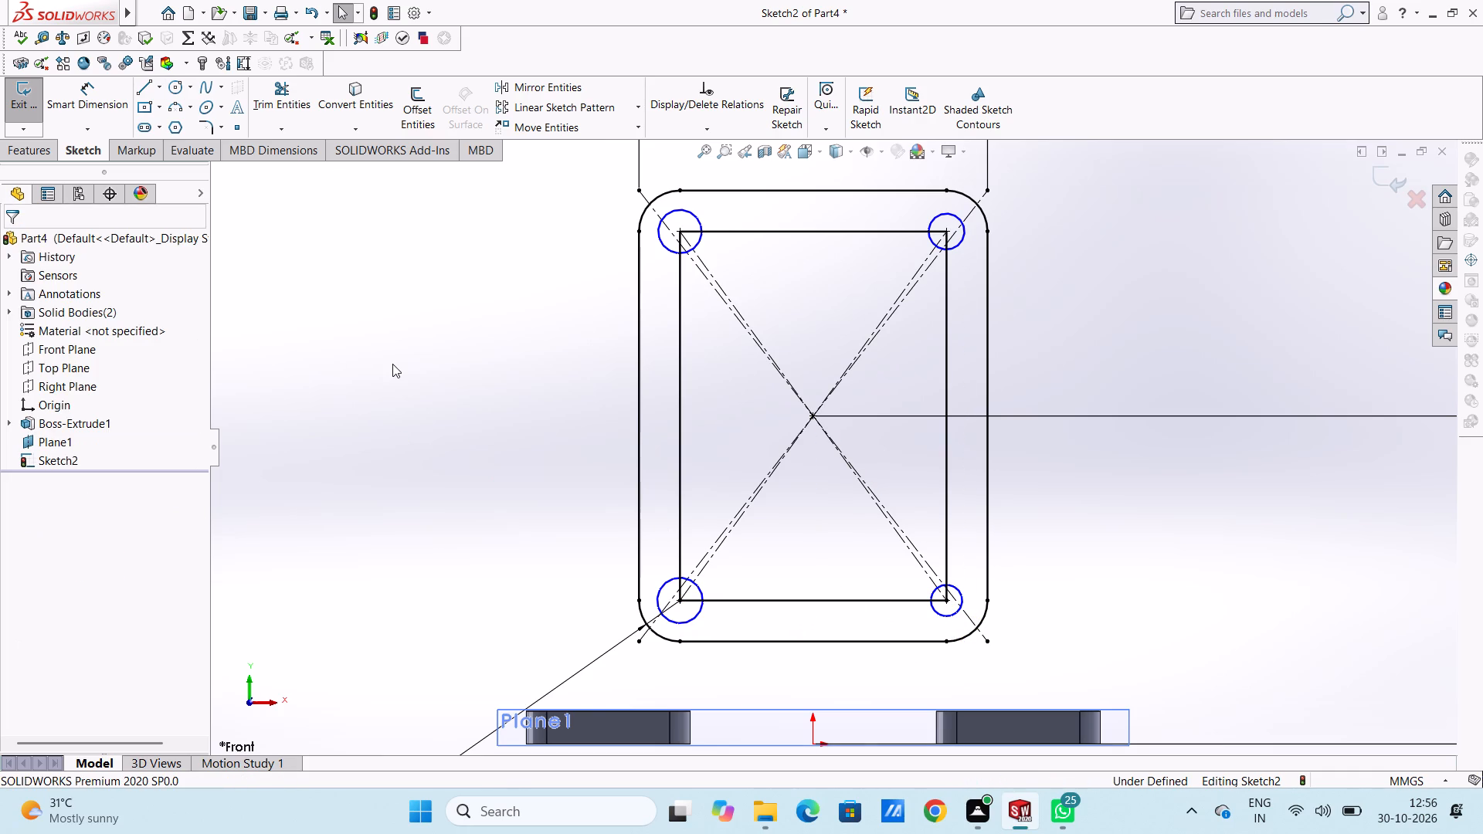
Dimension the two upper corner circles with Smart Dimension, setting each diameter to 9 mm.
scroll(649, 279, up, 3)
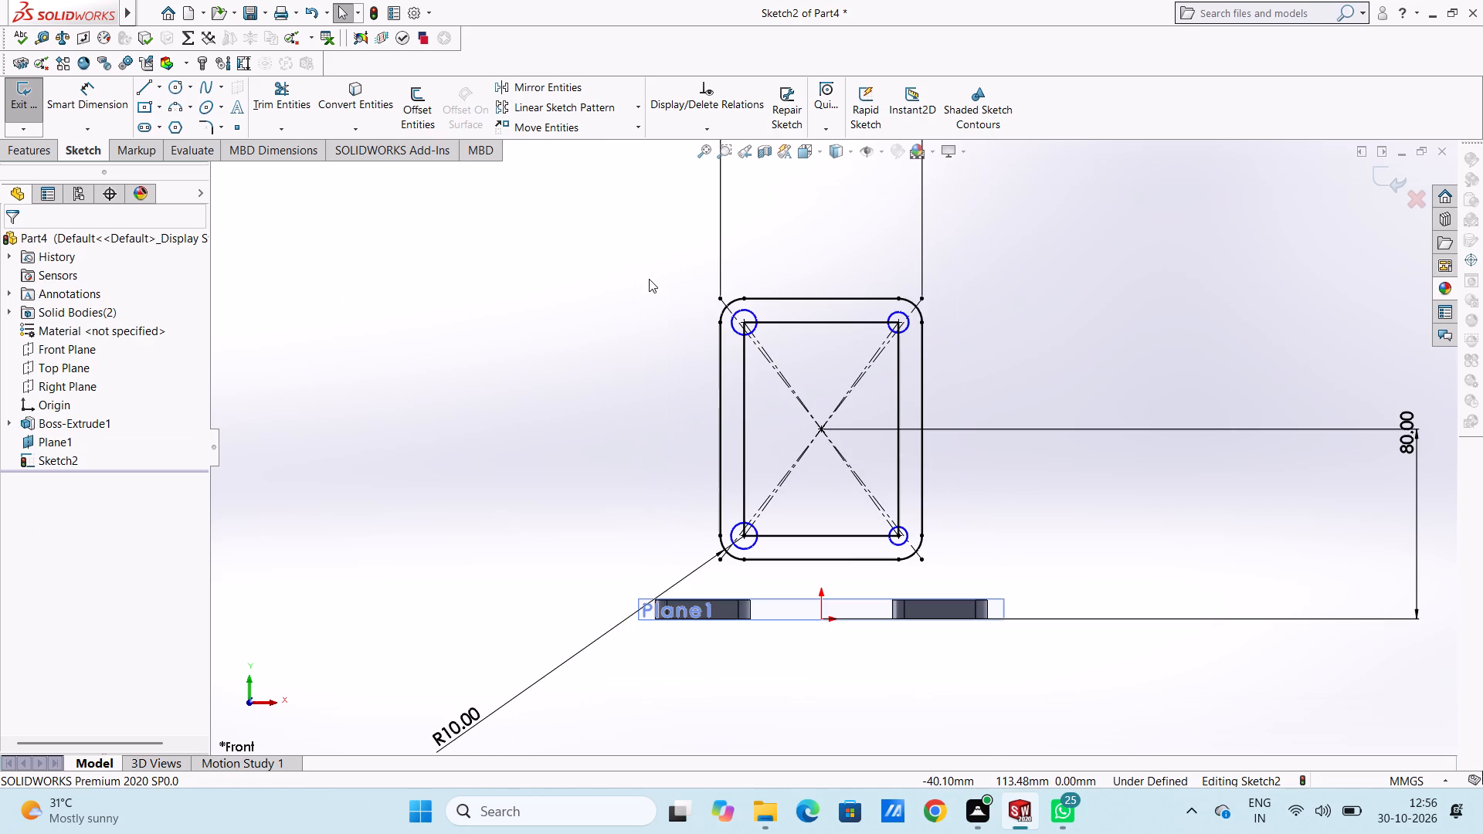
scroll(872, 422, down, 1)
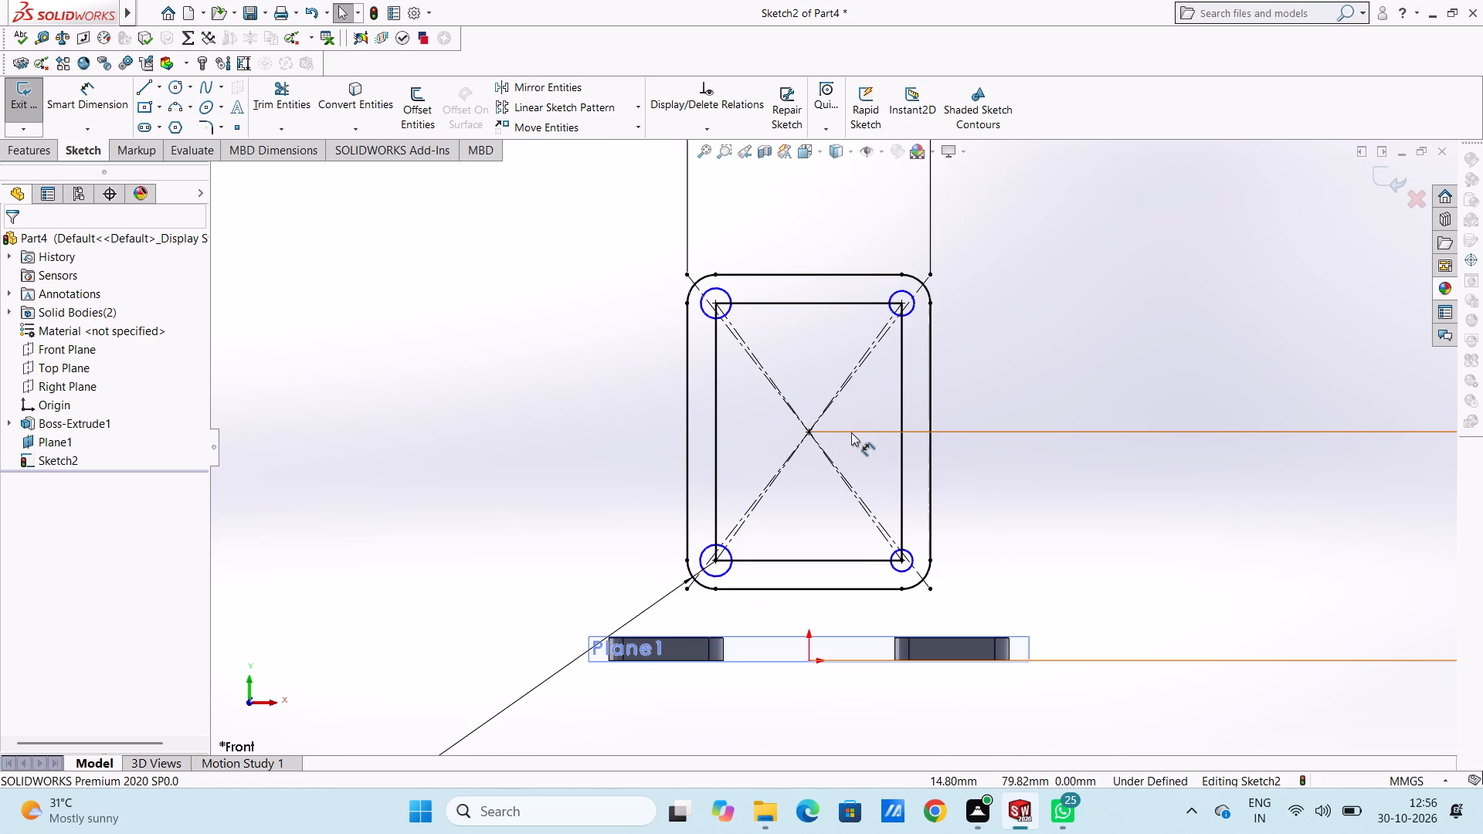
click(96, 100)
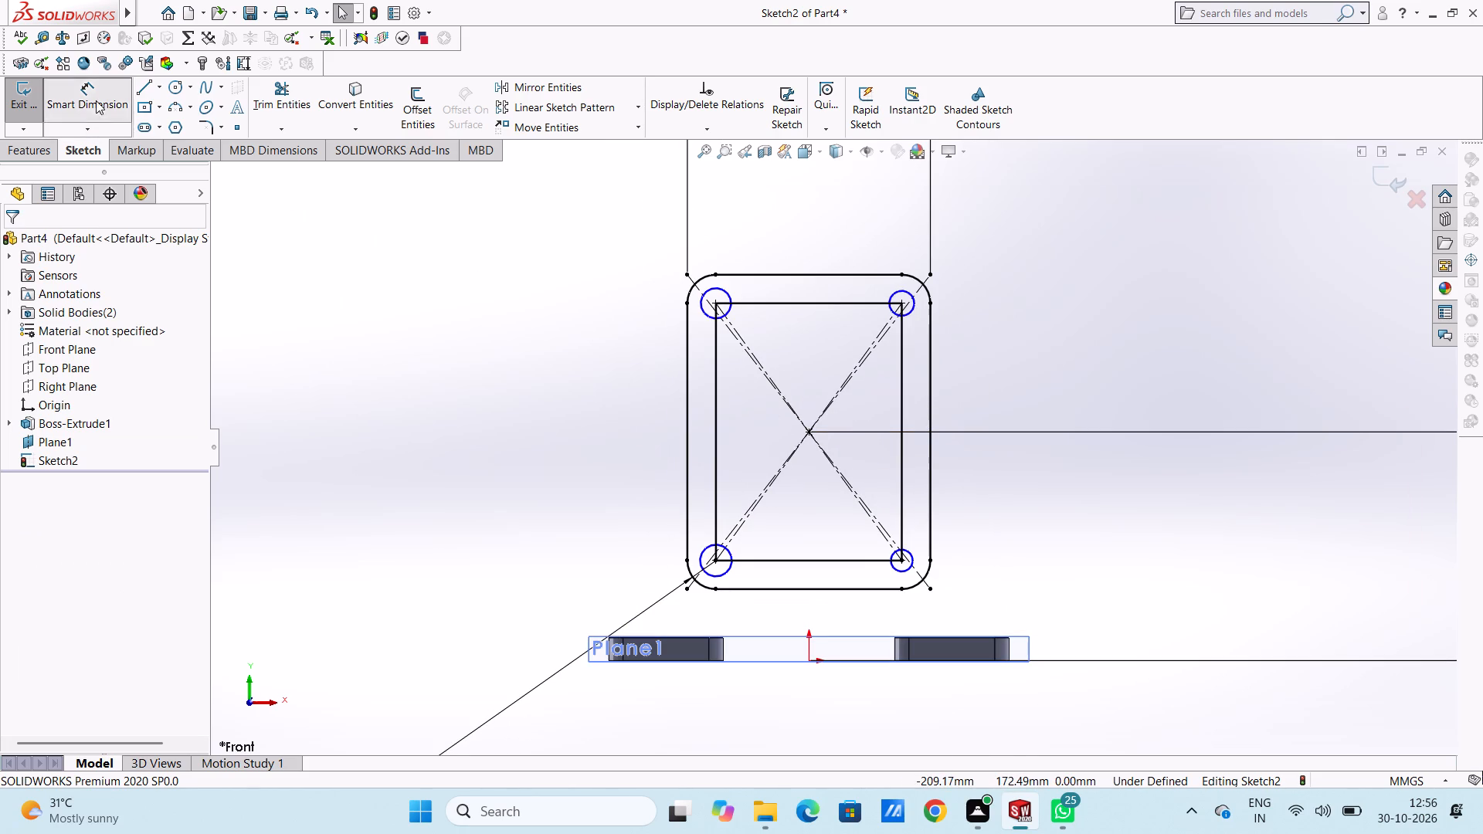
click(705, 314)
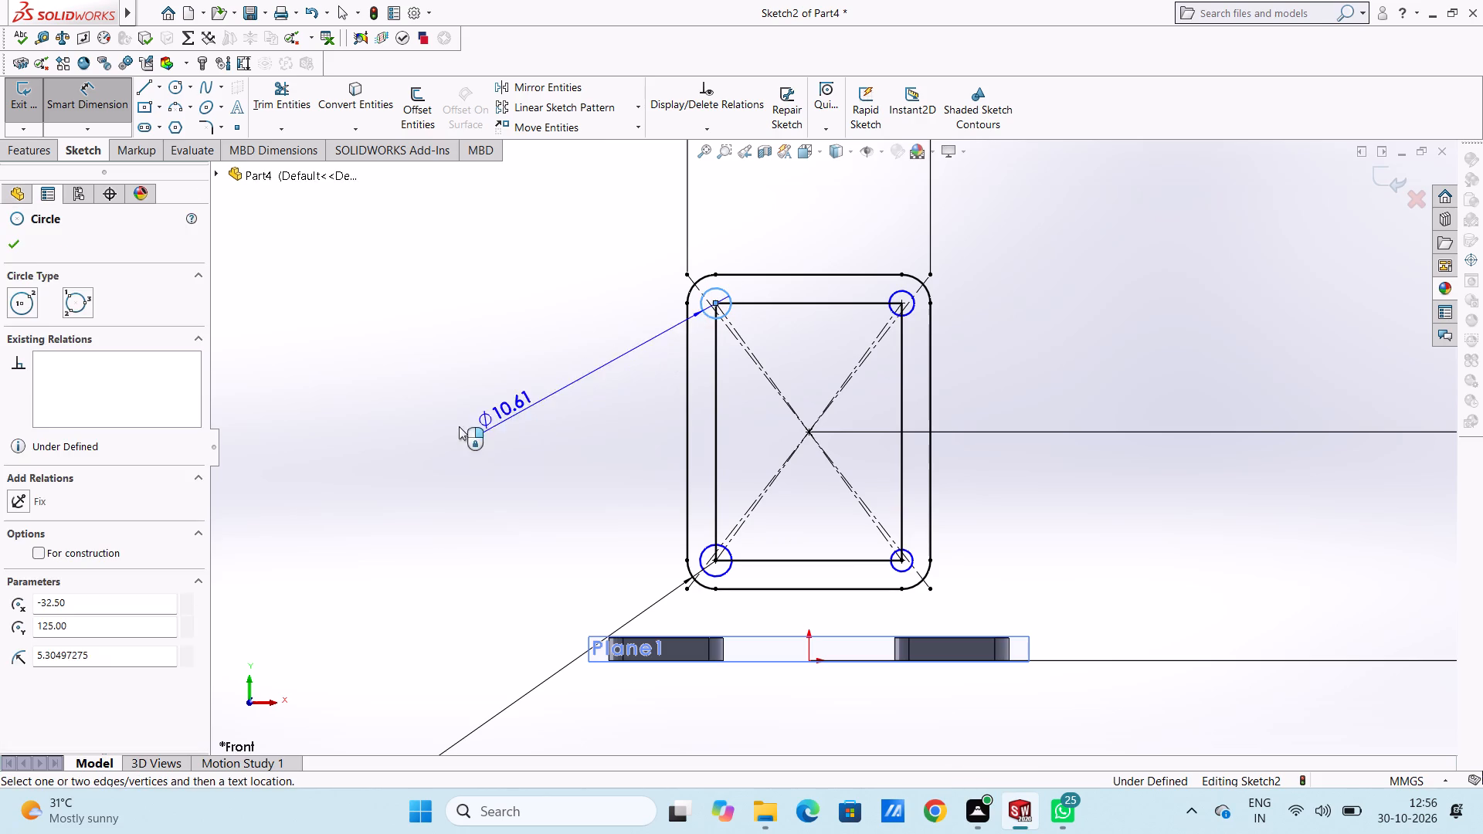
click(404, 431)
key(9)
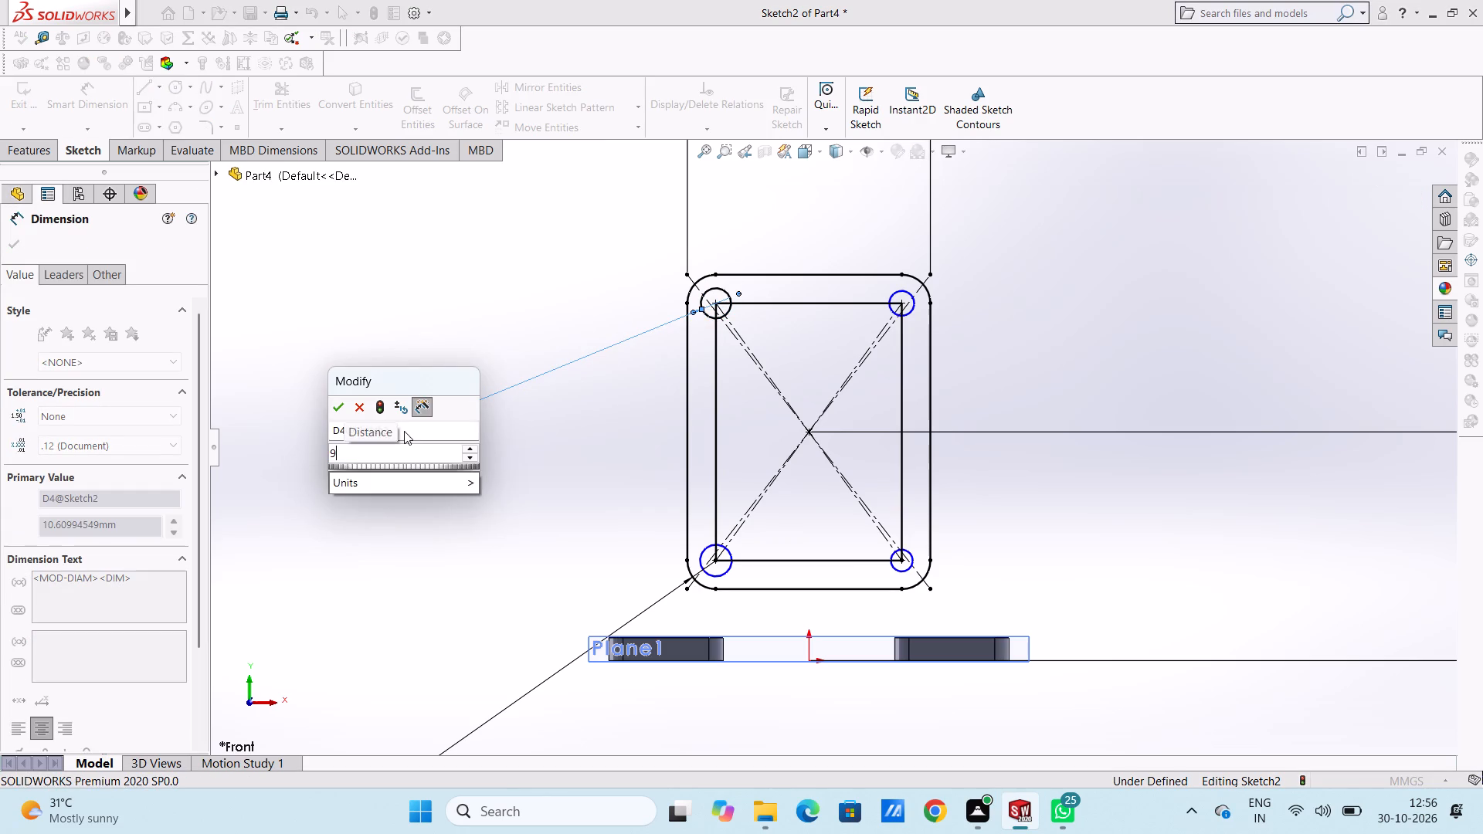
key(Return)
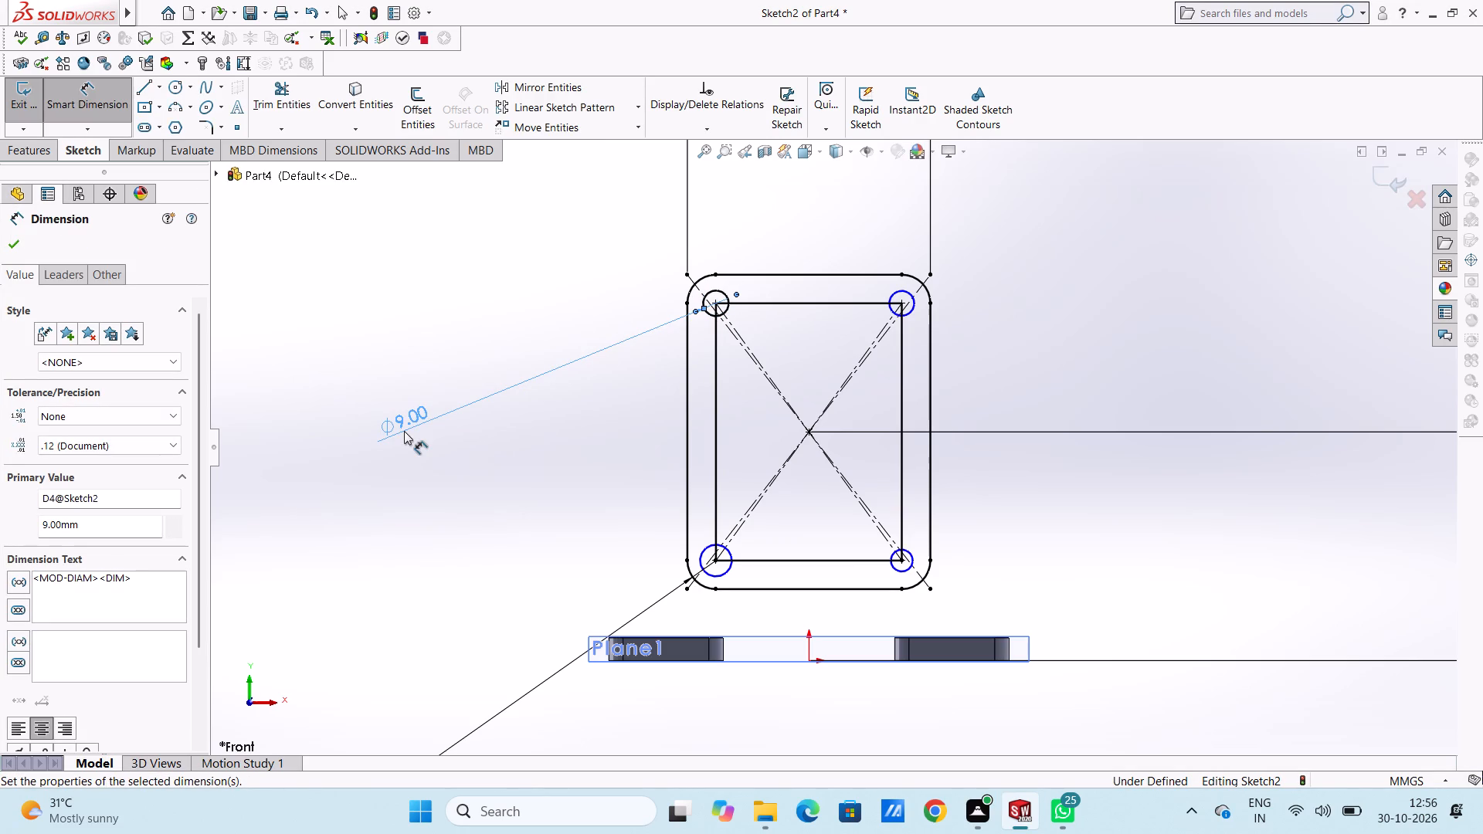
click(446, 291)
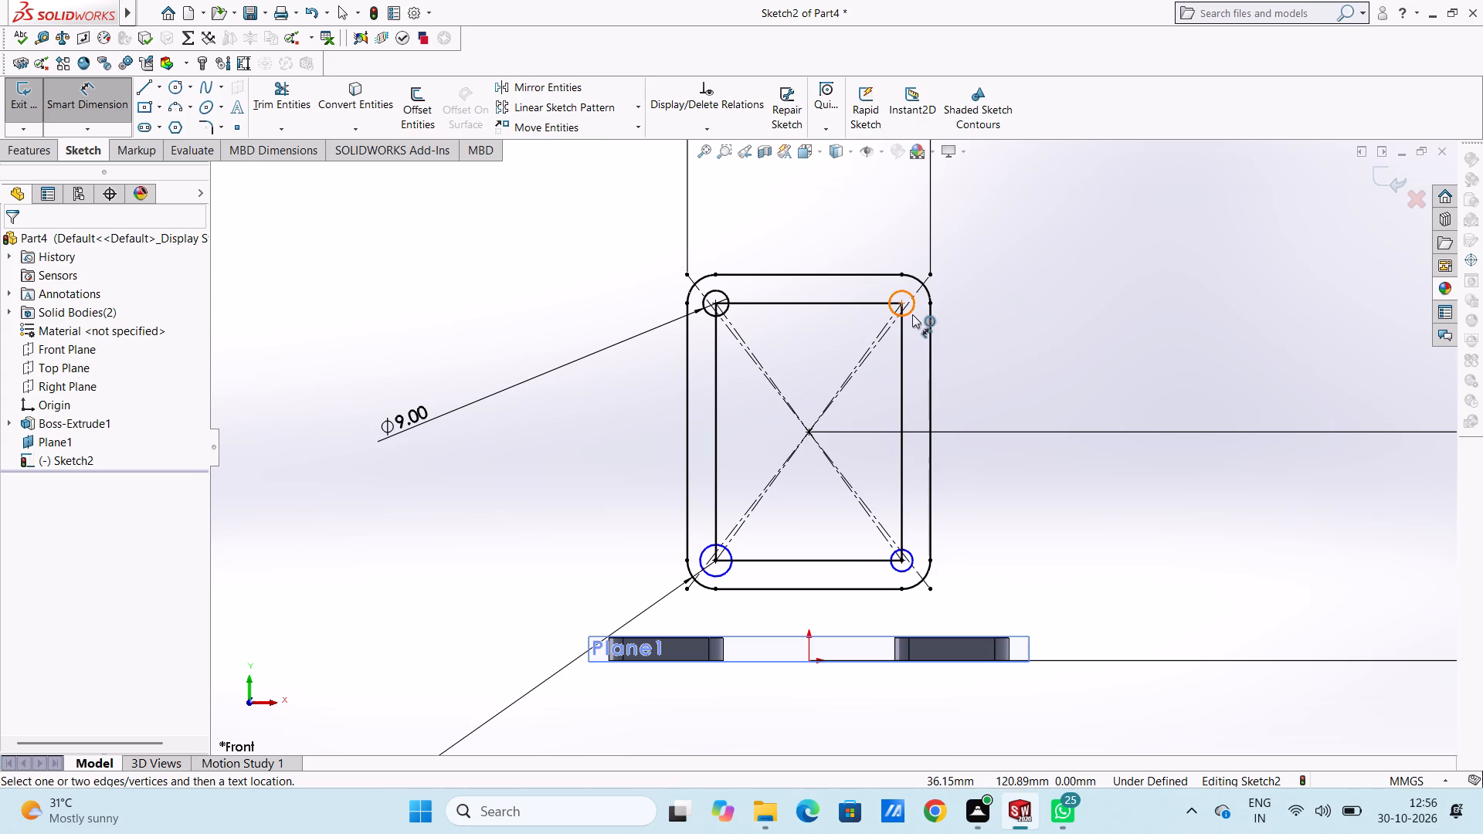
click(912, 314)
click(1223, 503)
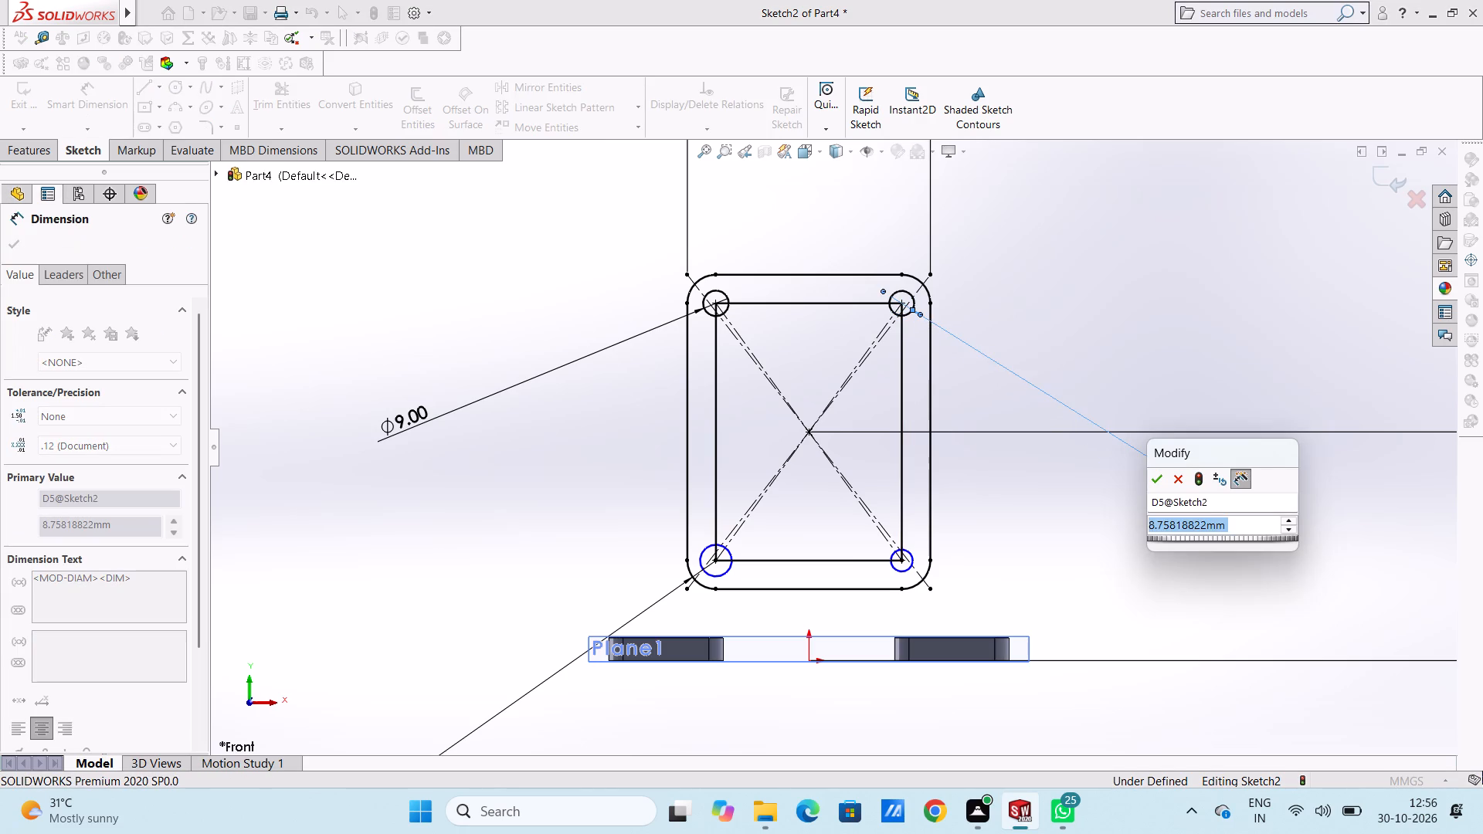
key(9)
key(Return)
click(1133, 530)
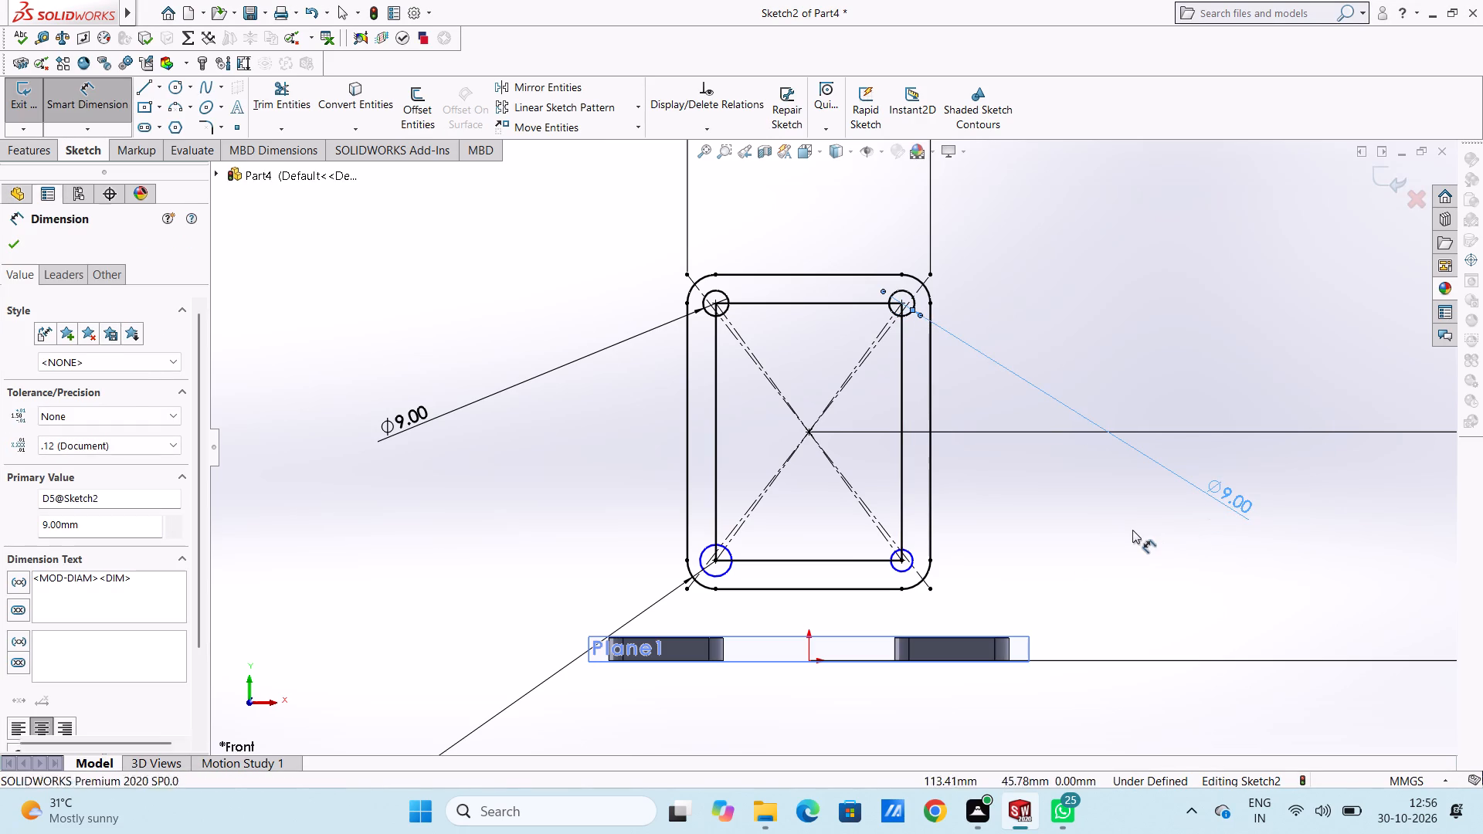
Dimension the two lower corner circles with Smart Dimension, setting each diameter to 9 mm.
click(911, 551)
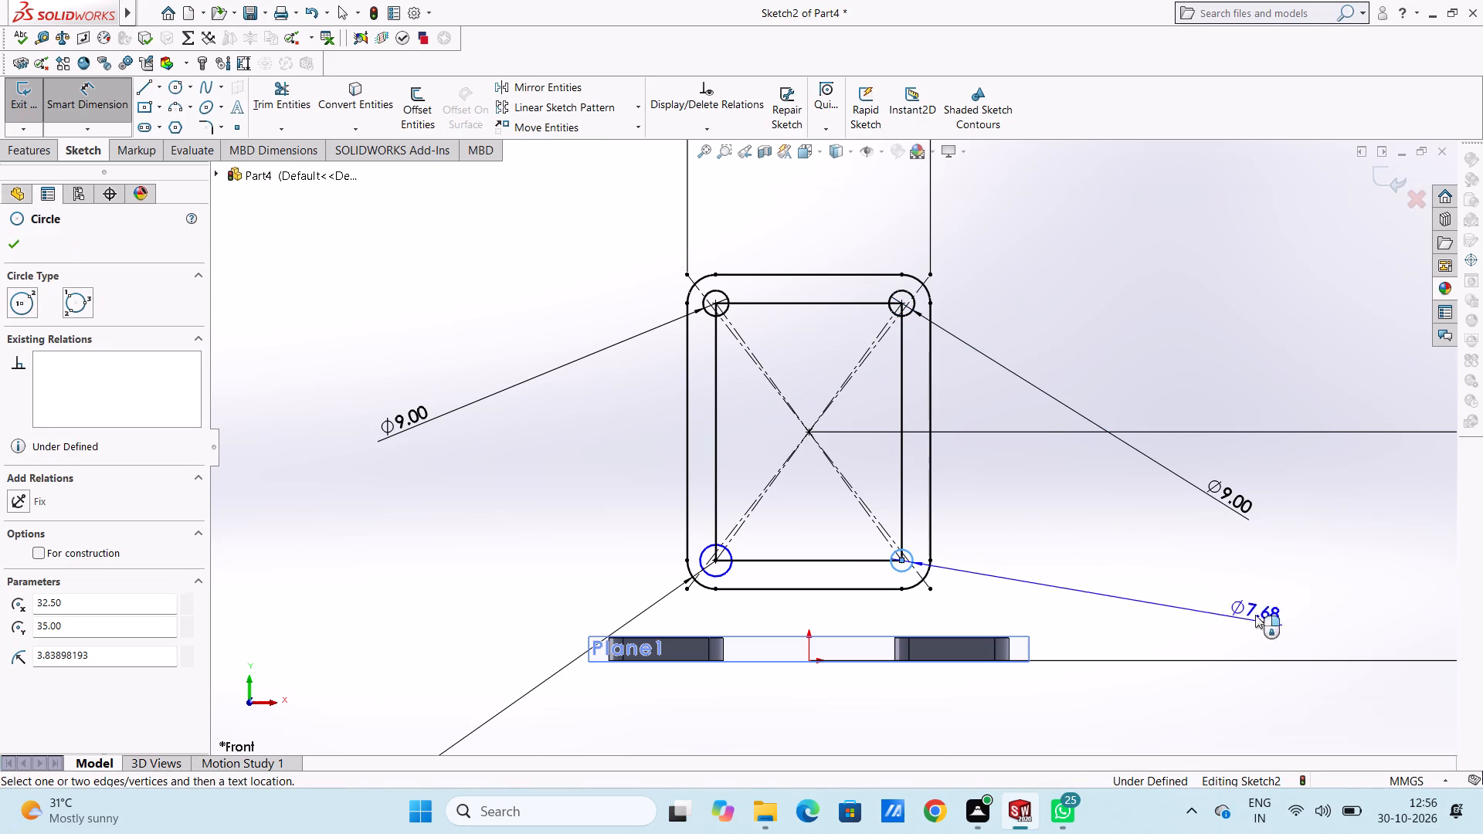
click(1236, 409)
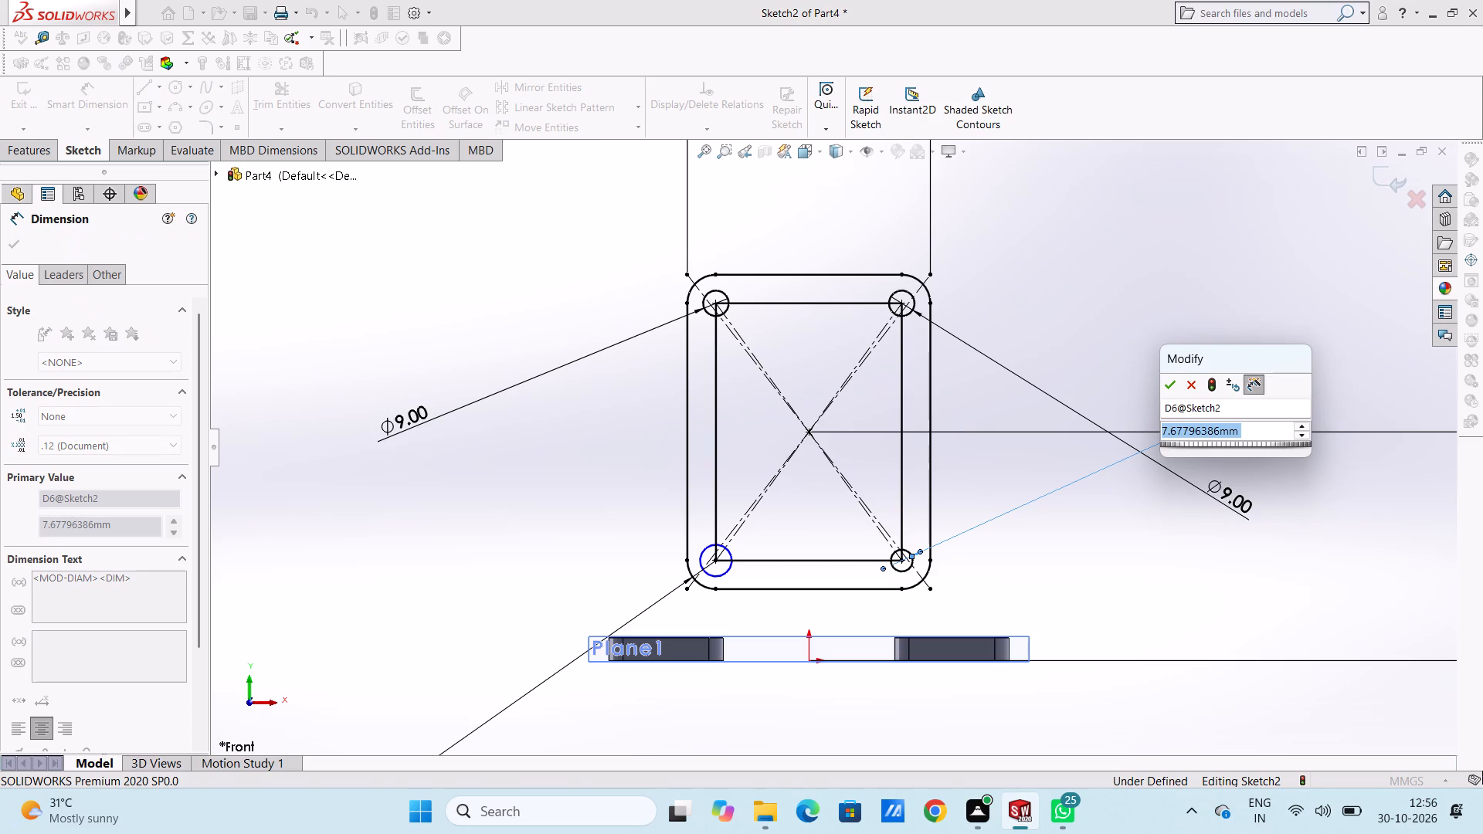
key(9)
key(Return)
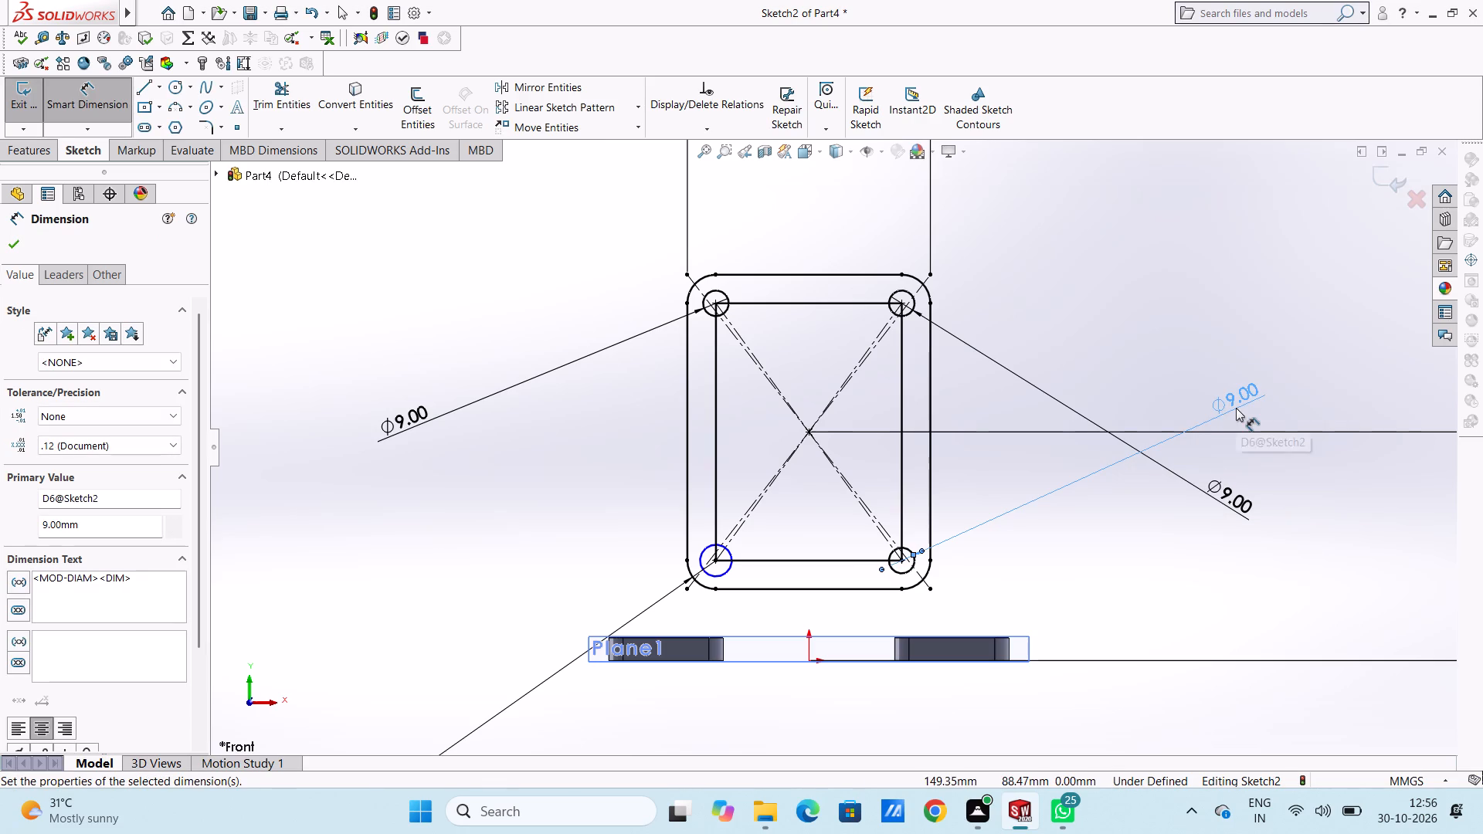
click(1057, 558)
click(709, 575)
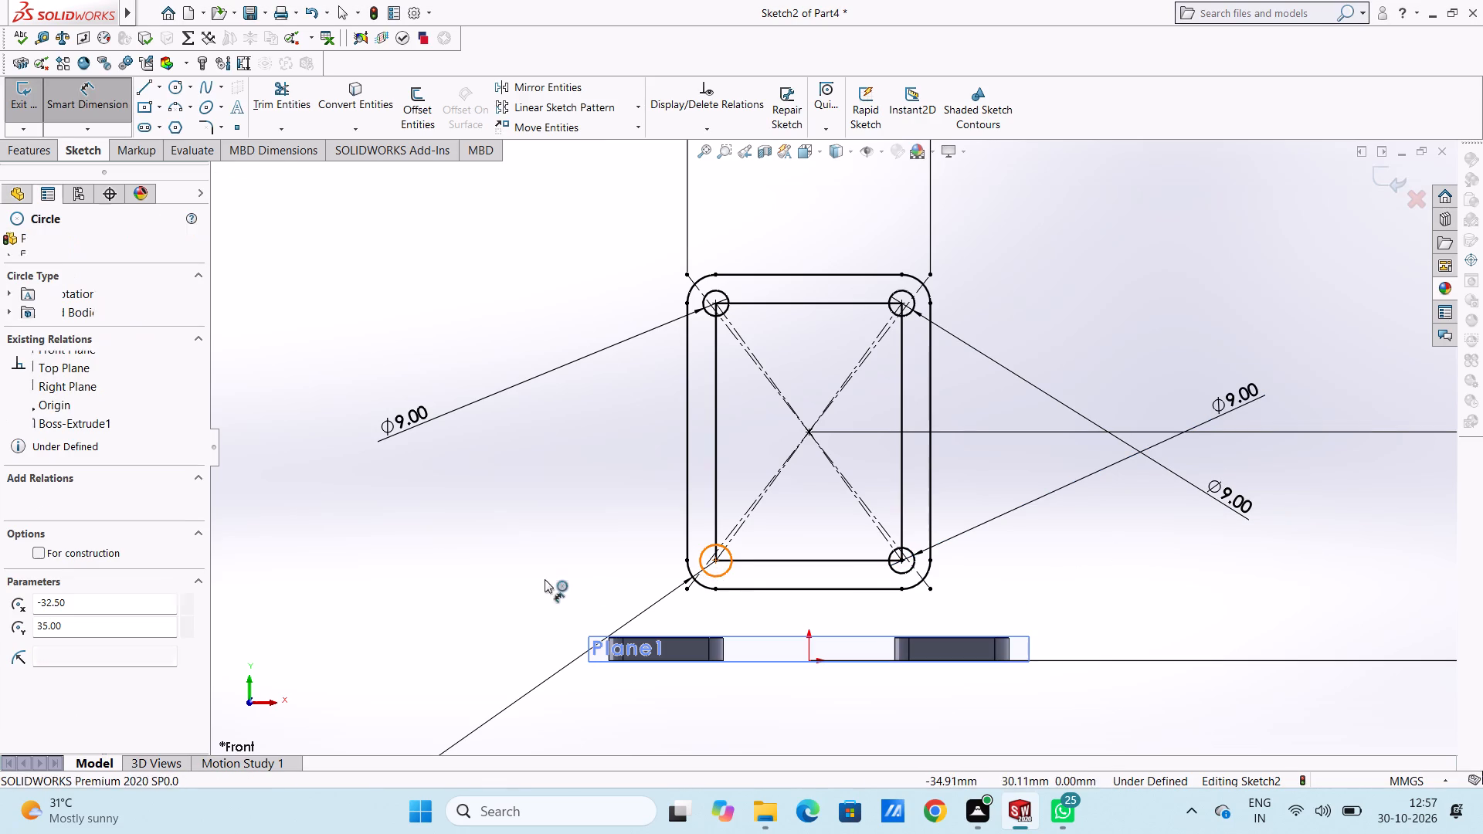
click(431, 371)
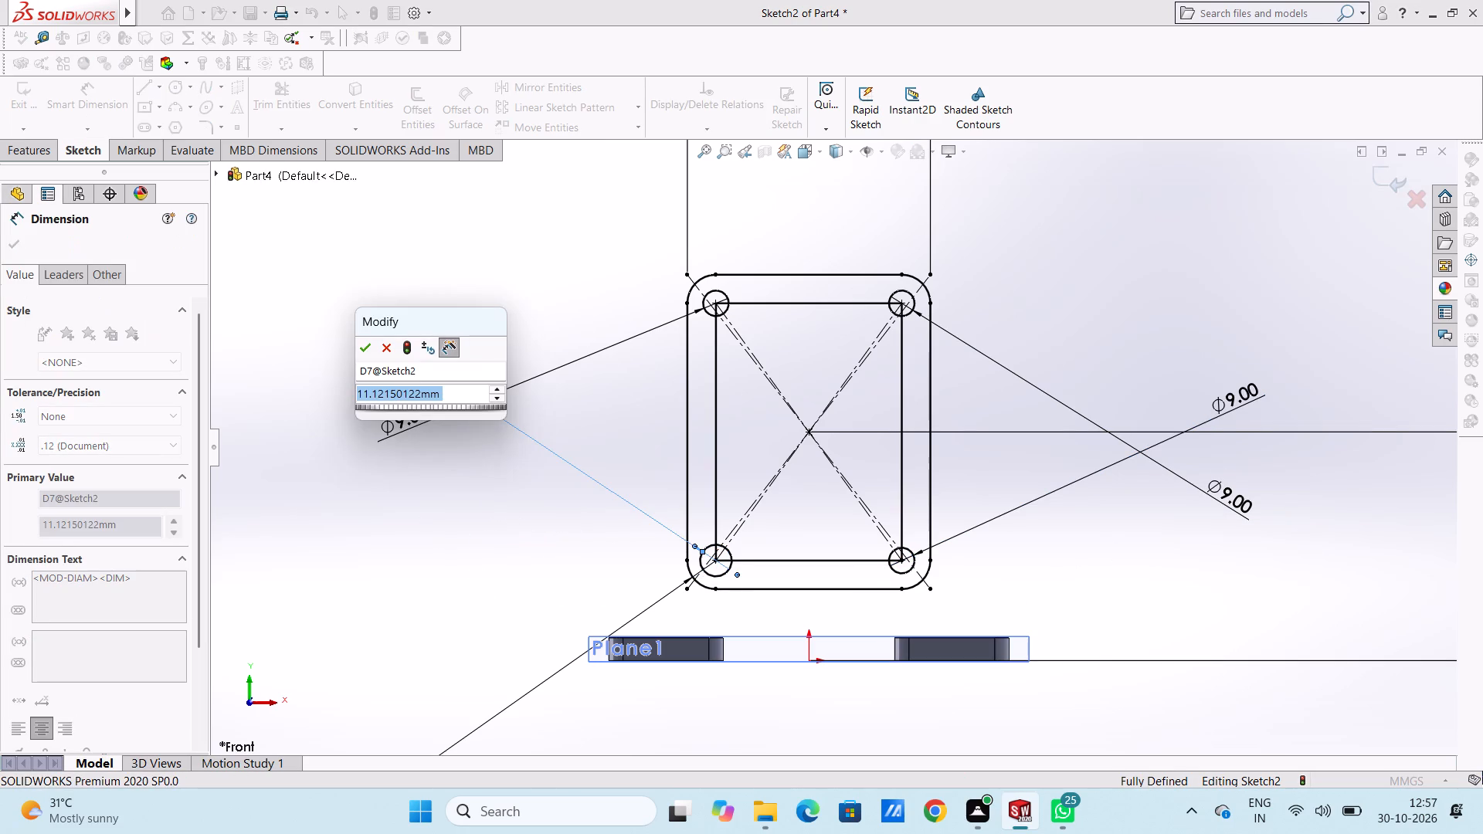
key(9)
key(Return)
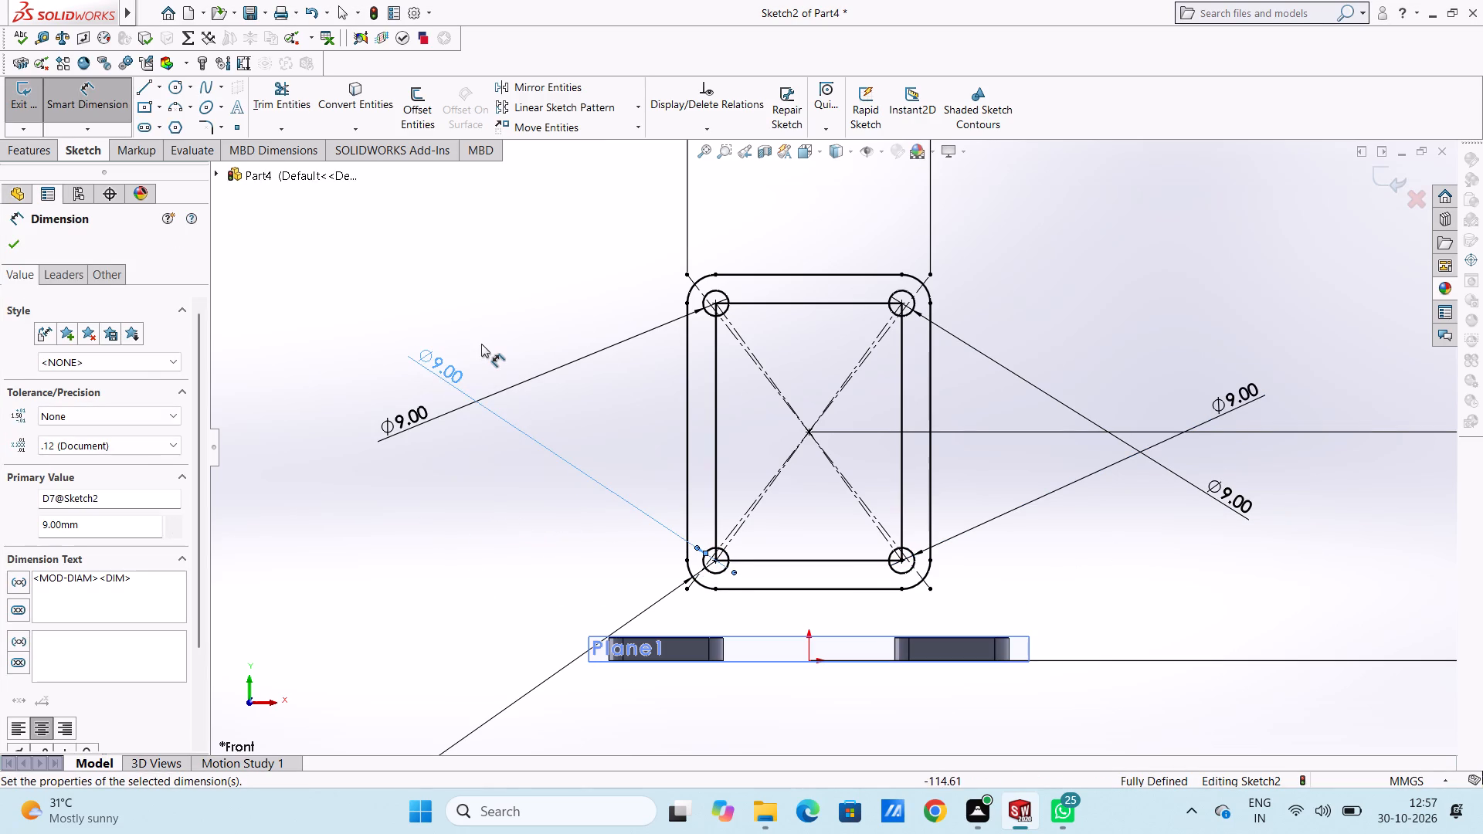
click(494, 336)
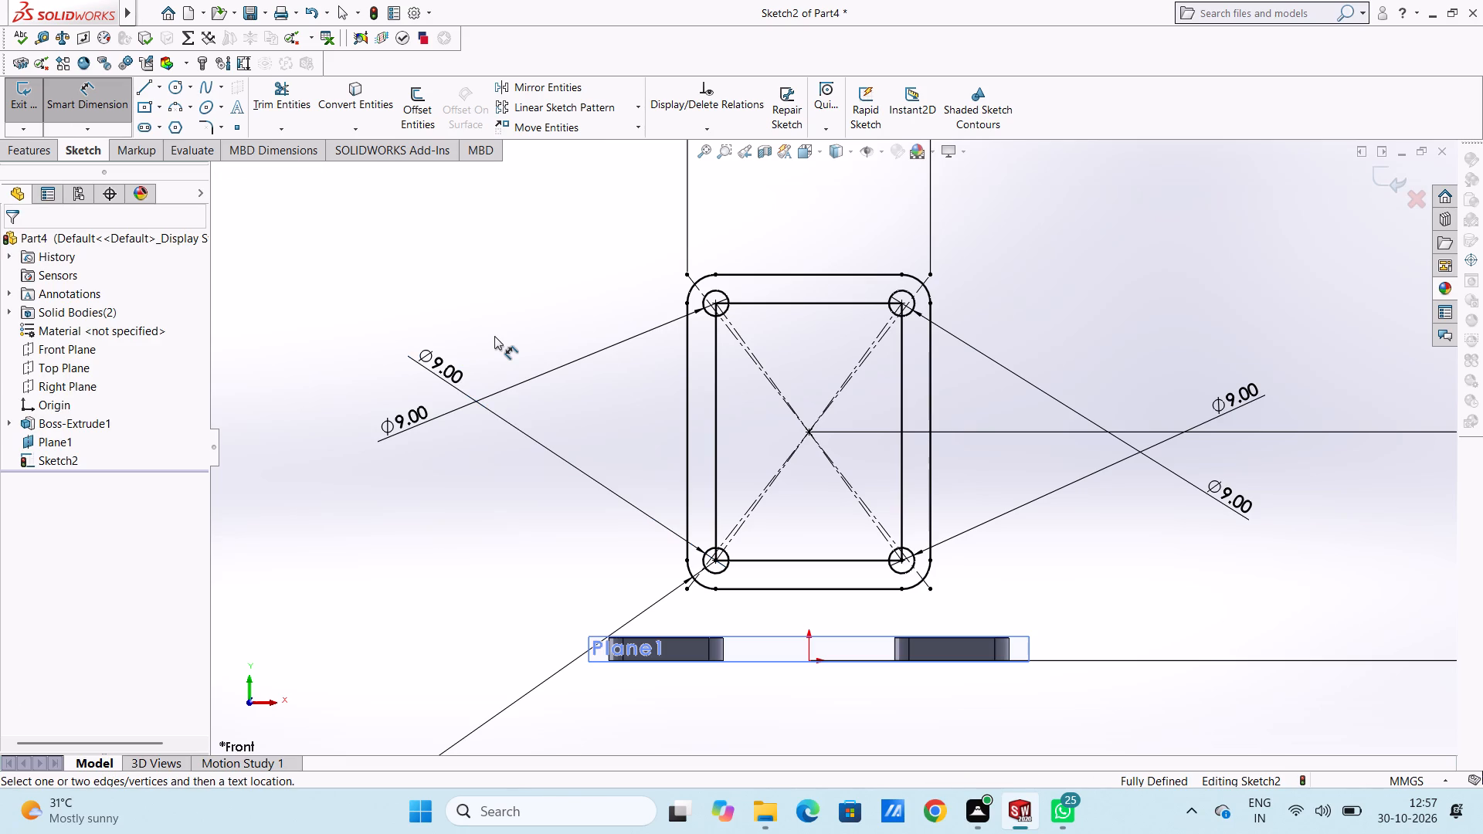
Trim away the inner rectangle's upper and left sides, including the short pieces inside the upper-left circle.
click(277, 90)
scroll(794, 361, down, 2)
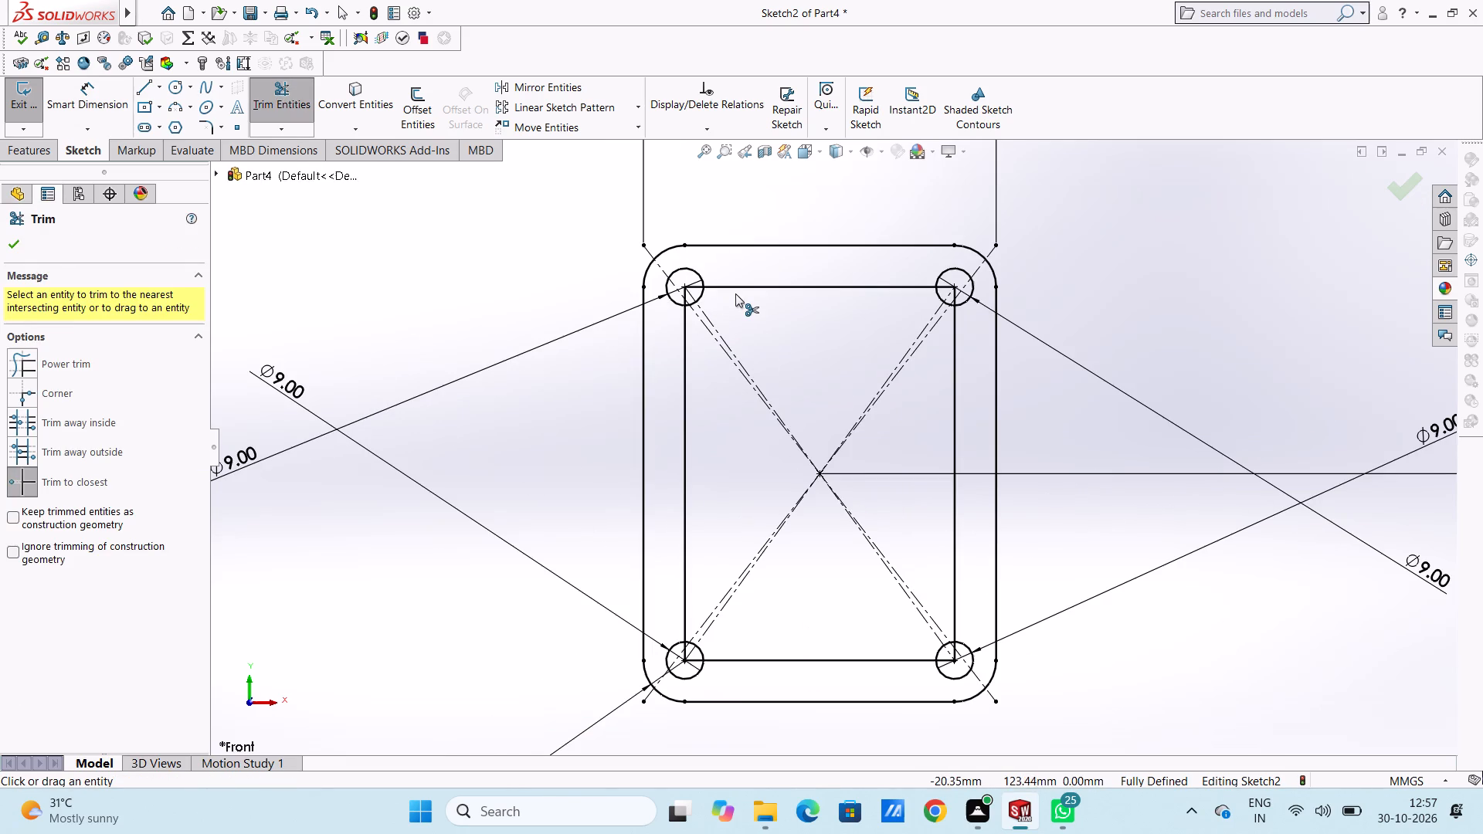
click(735, 289)
click(694, 287)
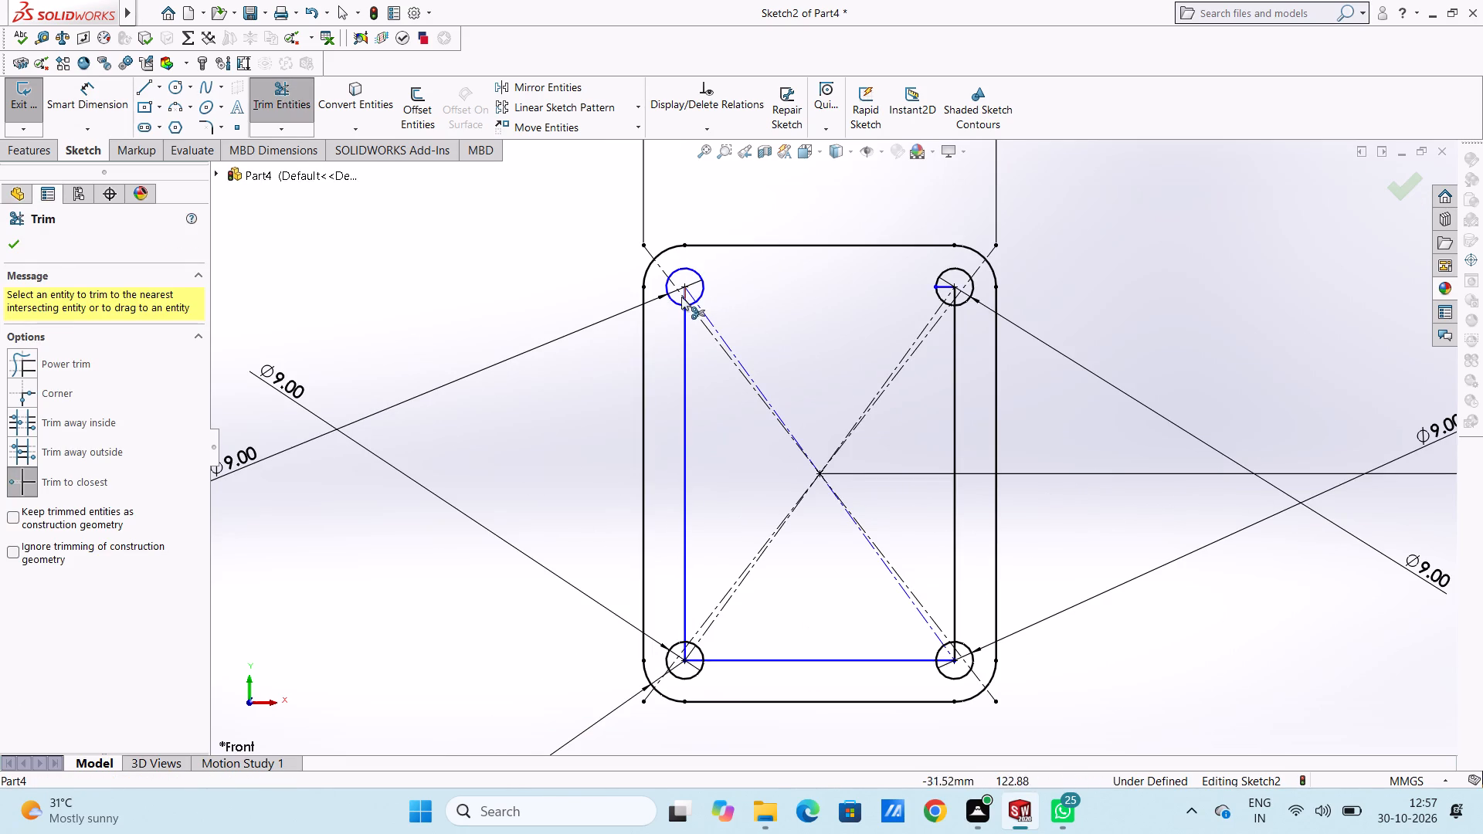
click(686, 293)
click(689, 315)
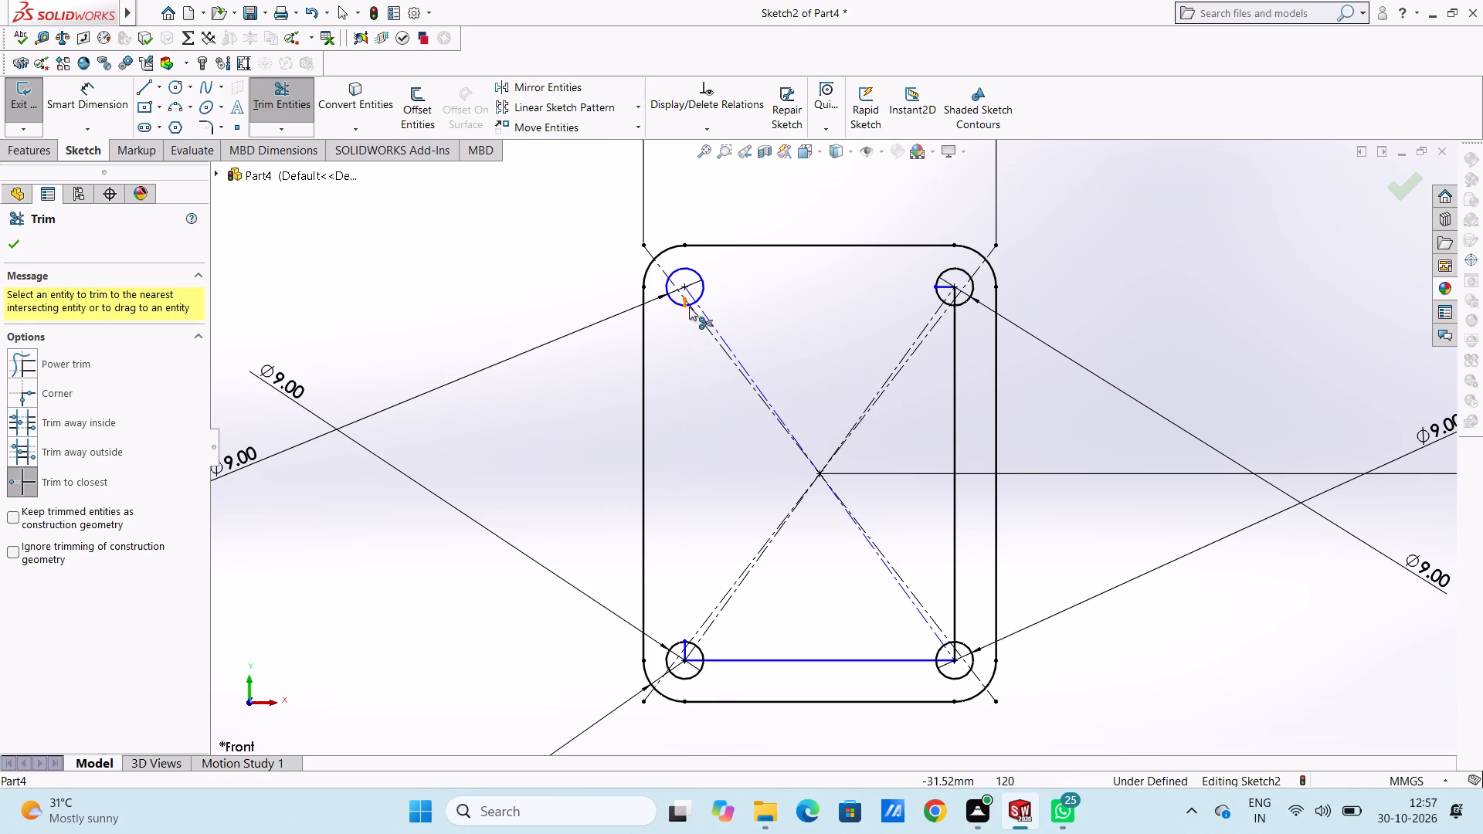
scroll(689, 307, down, 5)
click(731, 350)
scroll(790, 429, down, 1)
scroll(790, 429, up, 11)
scroll(901, 749, down, 1)
scroll(949, 676, down, 2)
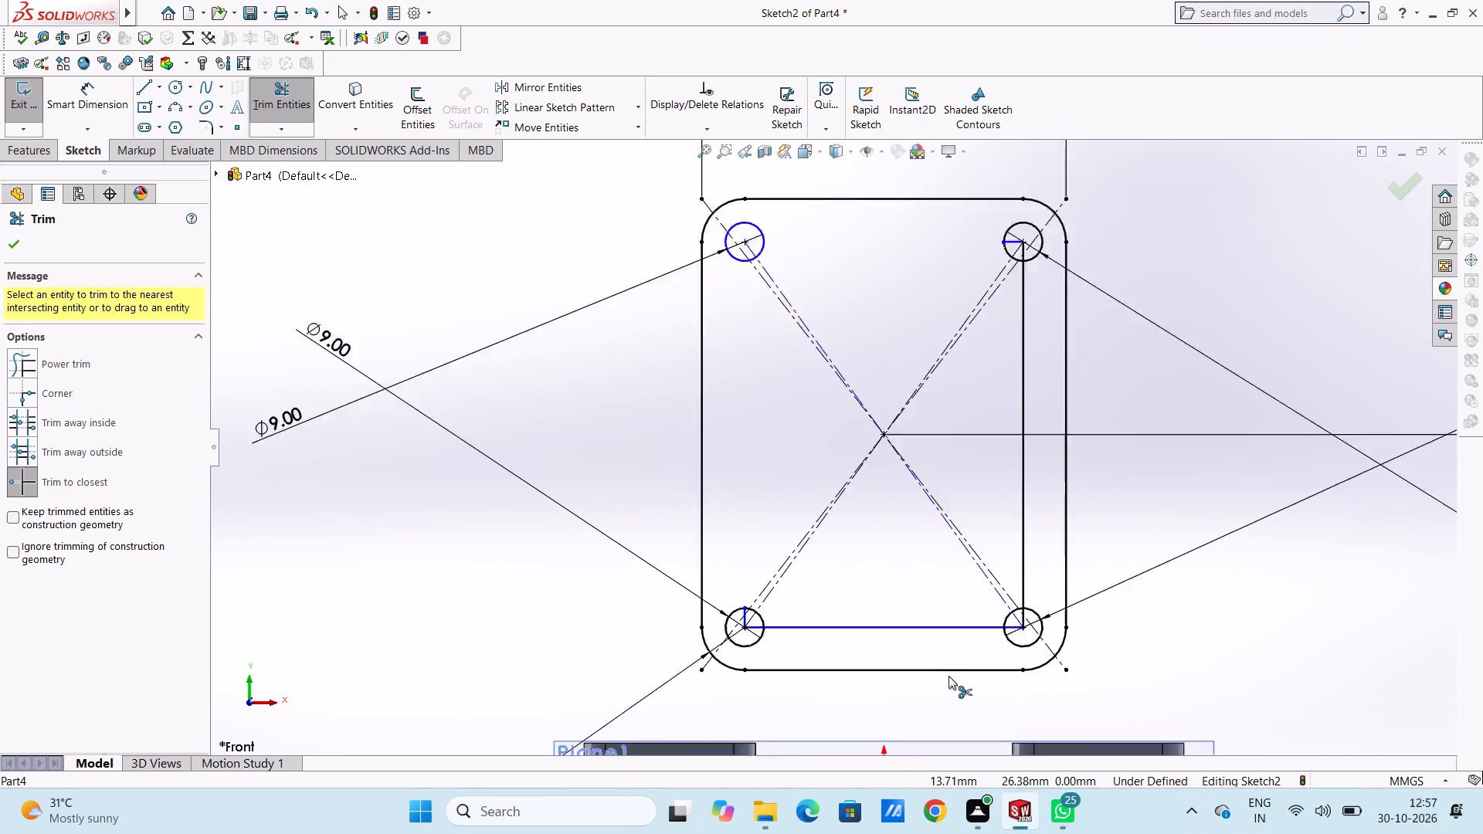
Trim away the inner rectangle's bottom side and the leftover line pieces inside the two lower corner circles.
scroll(949, 676, down, 2)
scroll(635, 592, down, 3)
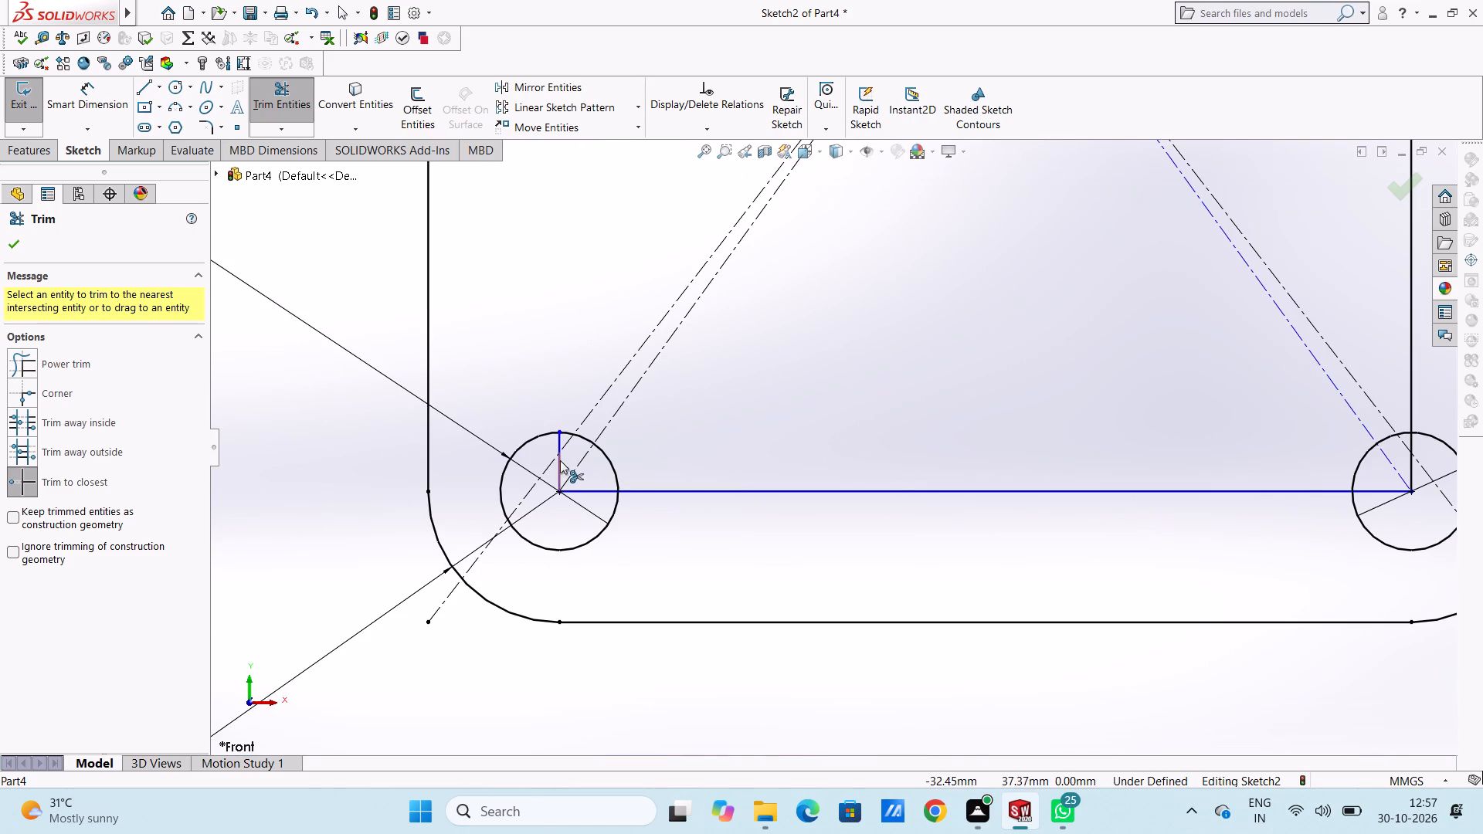
click(560, 460)
click(559, 446)
click(589, 493)
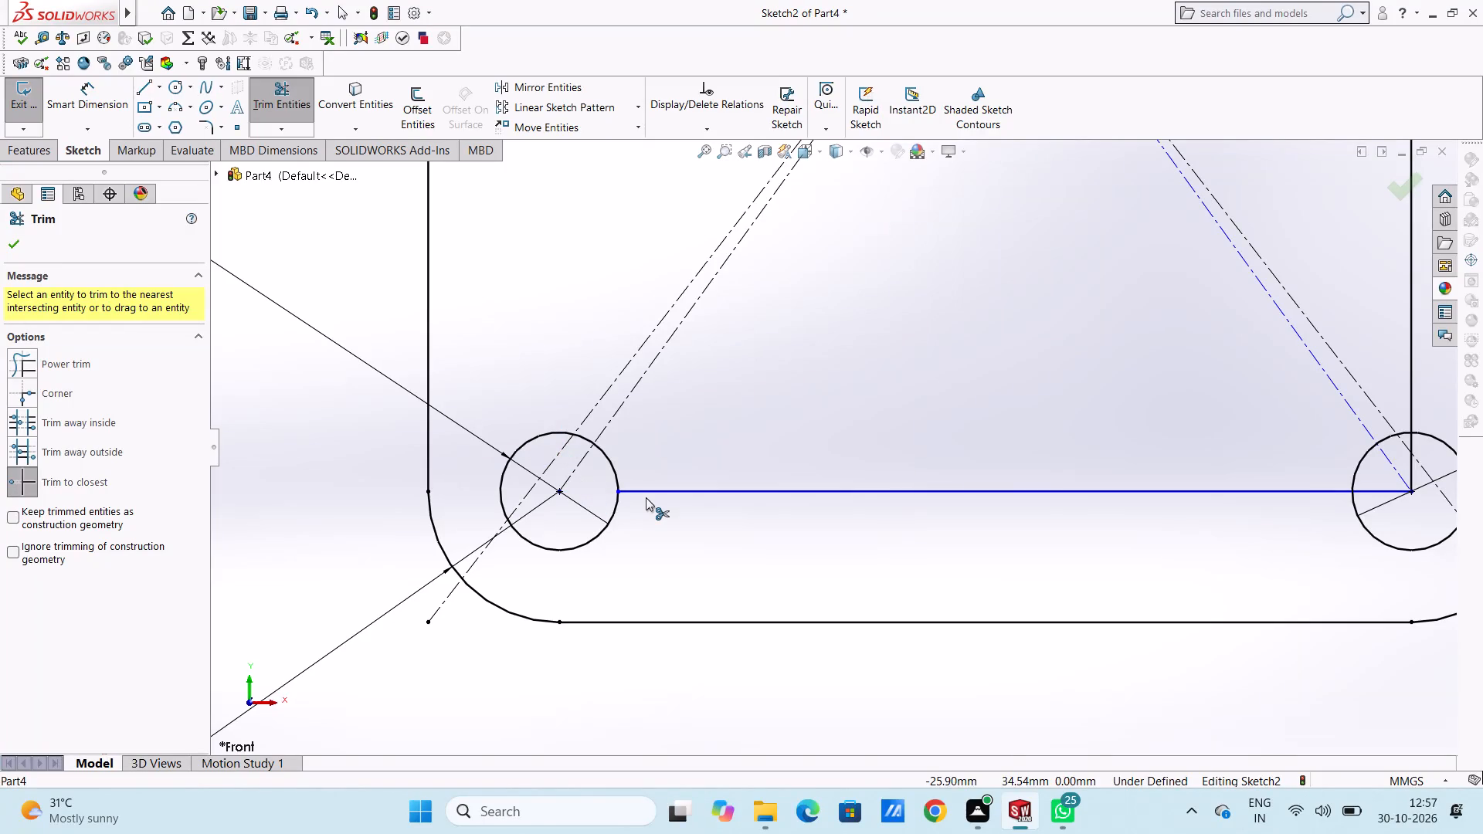
click(647, 497)
click(650, 493)
scroll(976, 473, up, 5)
scroll(1015, 532, down, 3)
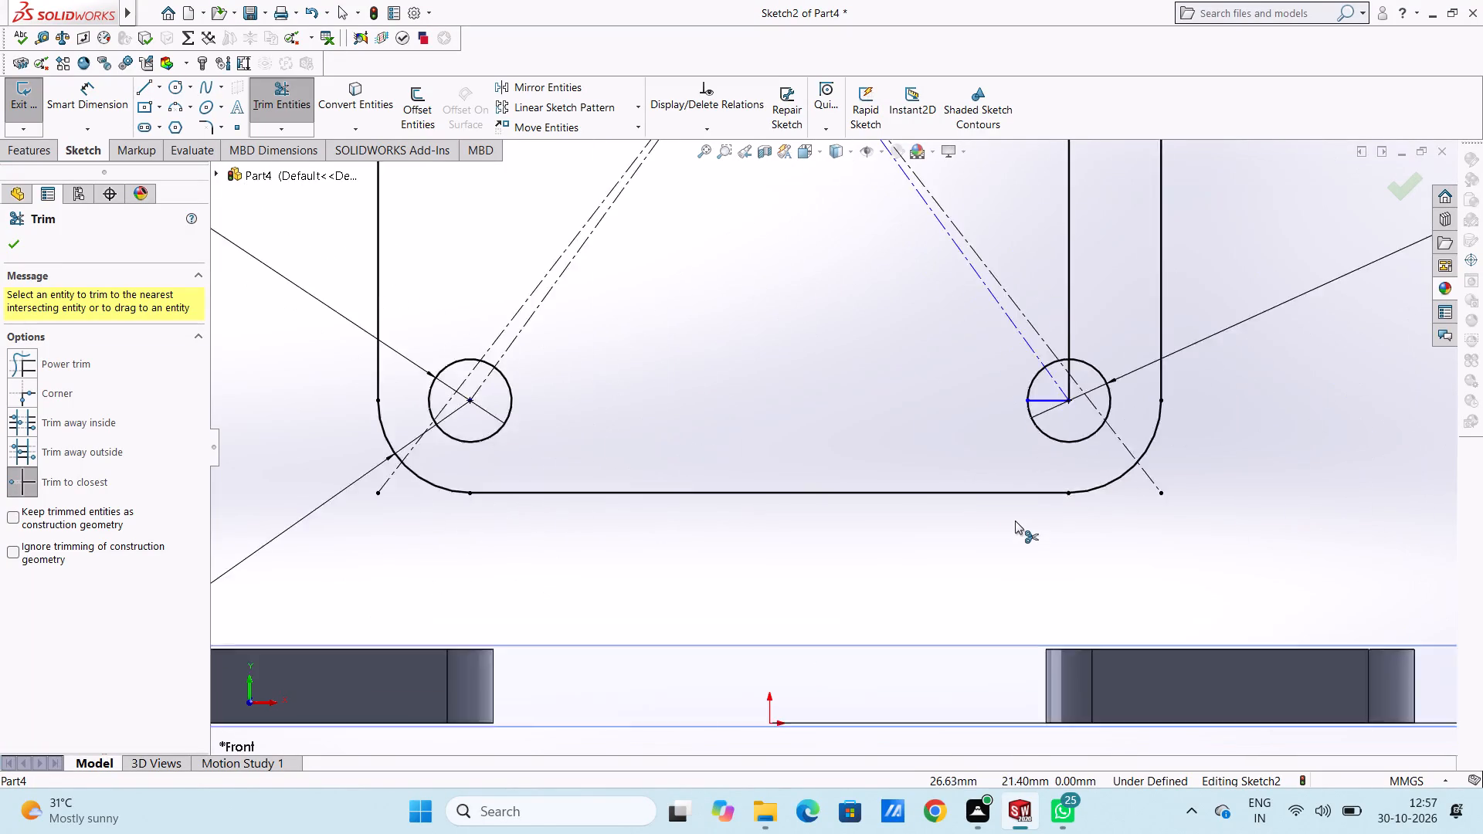
scroll(1015, 520, down, 1)
click(1044, 375)
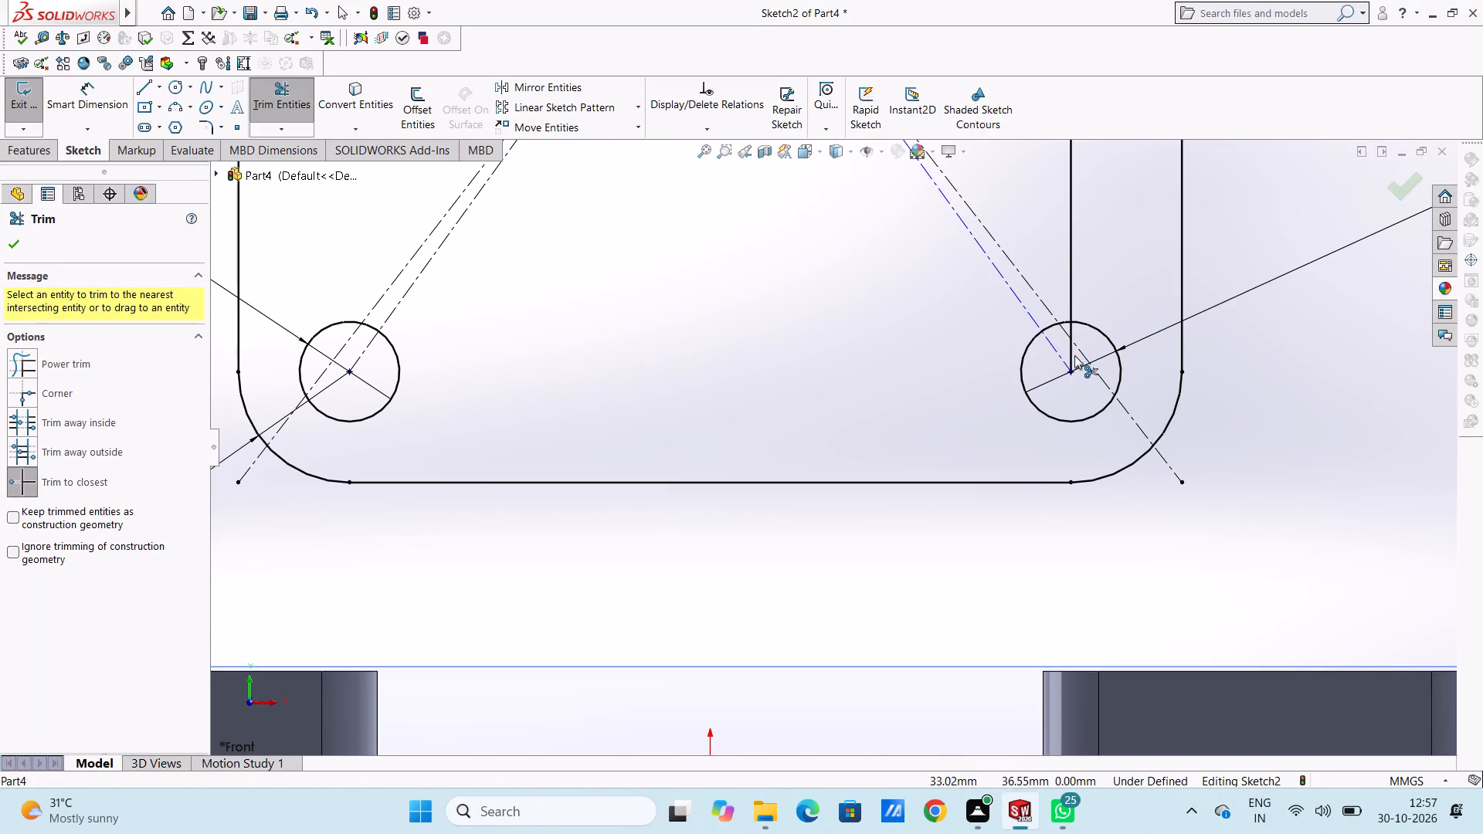
click(1071, 355)
click(1071, 331)
Trim away the line pieces inside the upper-right circle and the inner rectangle's right side, then finish trimming.
scroll(1077, 320, up, 5)
scroll(925, 293, up, 3)
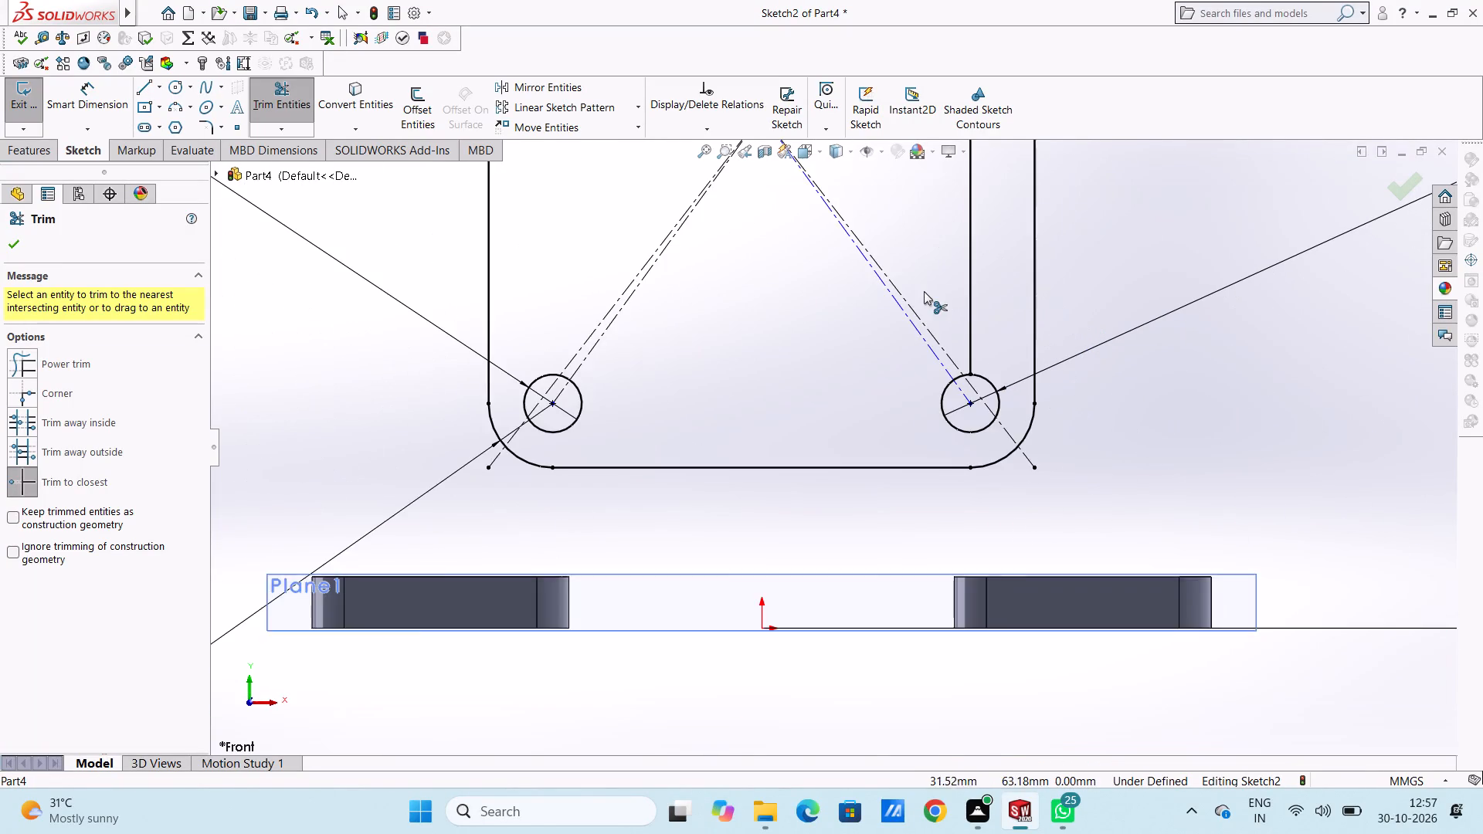
scroll(924, 291, up, 2)
scroll(837, 235, up, 3)
scroll(820, 278, down, 4)
scroll(875, 308, down, 6)
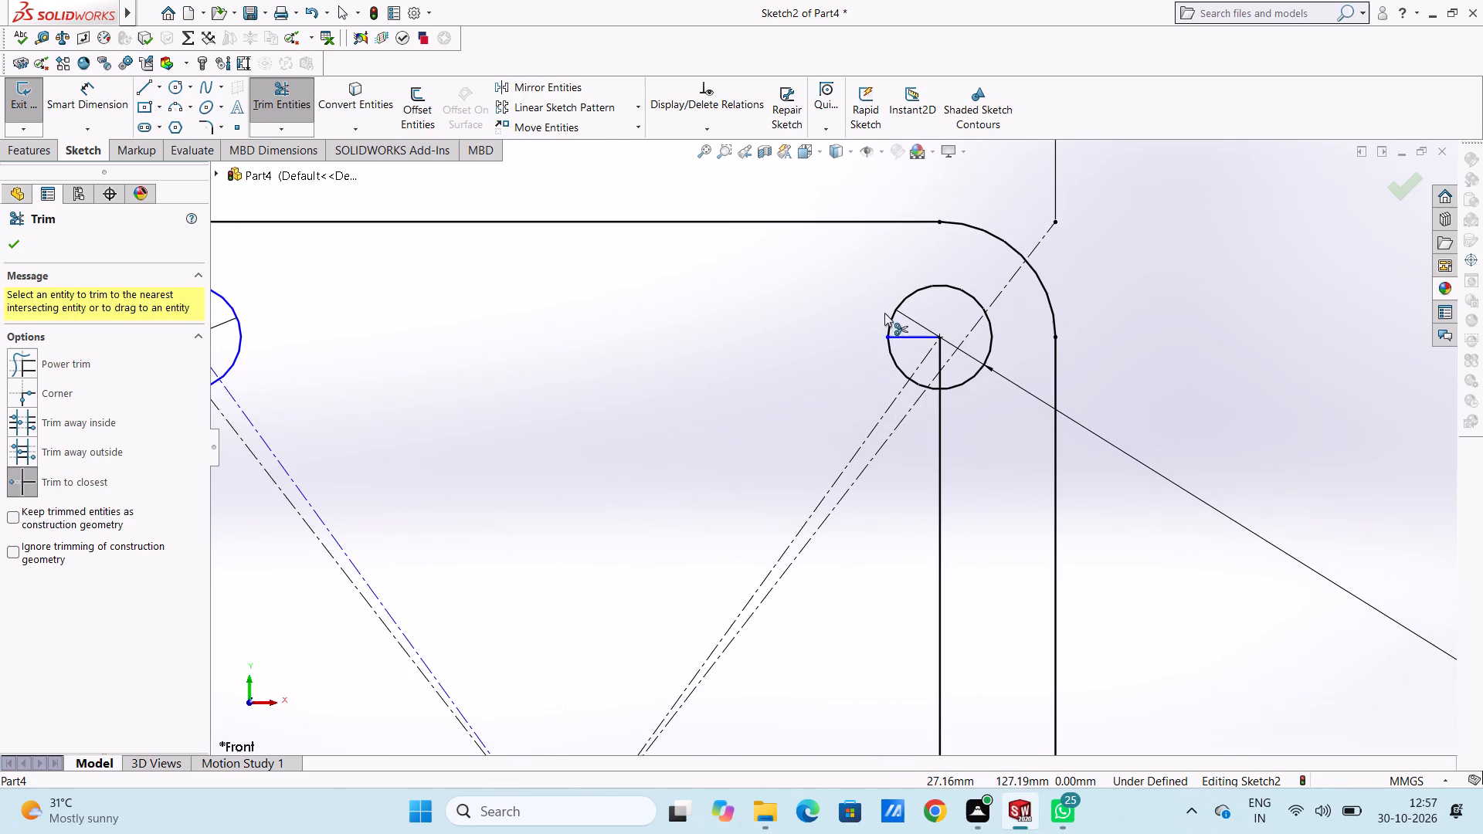
click(911, 337)
click(938, 353)
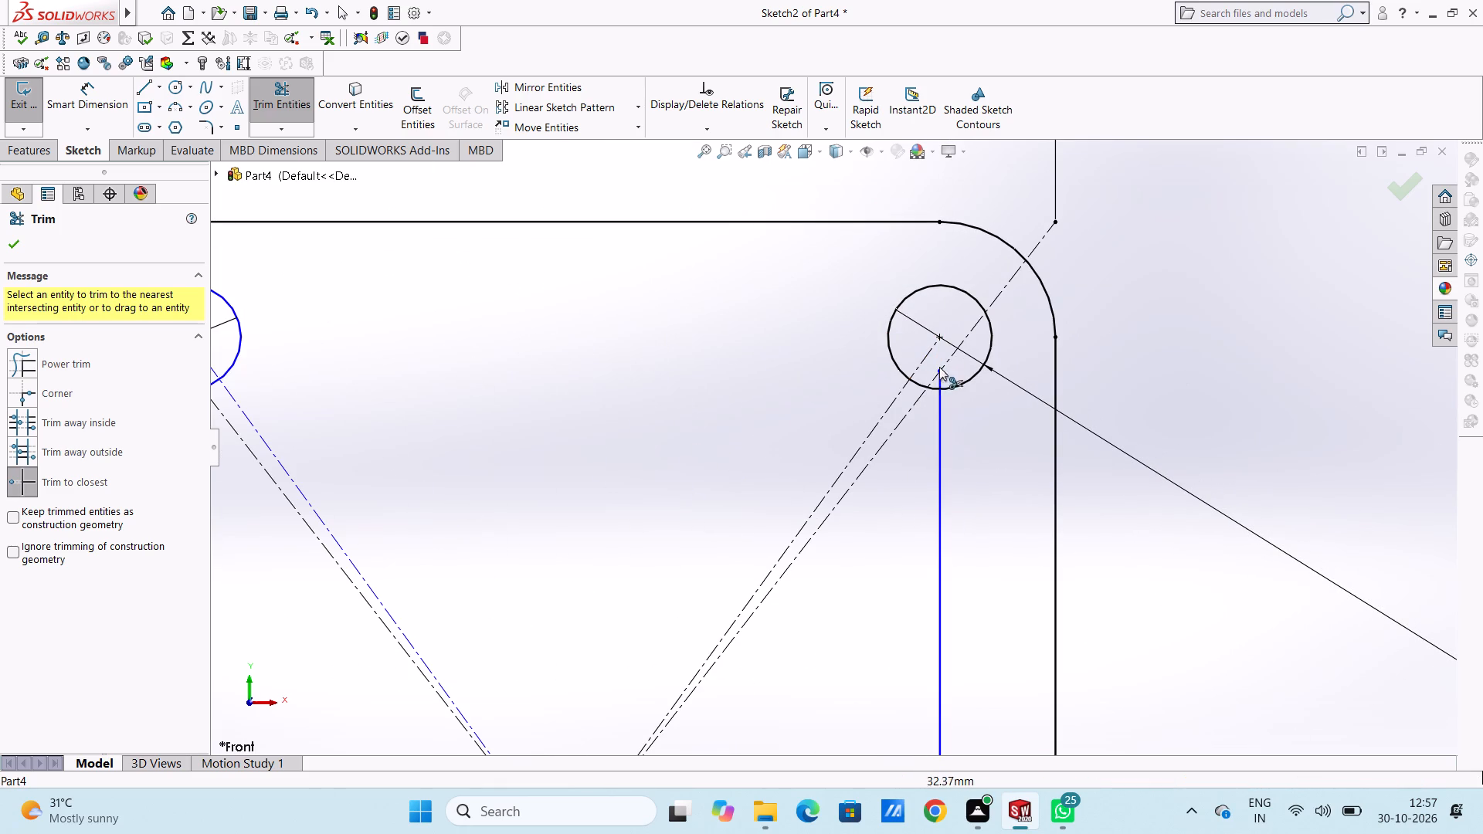
click(942, 381)
scroll(923, 466, up, 5)
scroll(874, 539, up, 5)
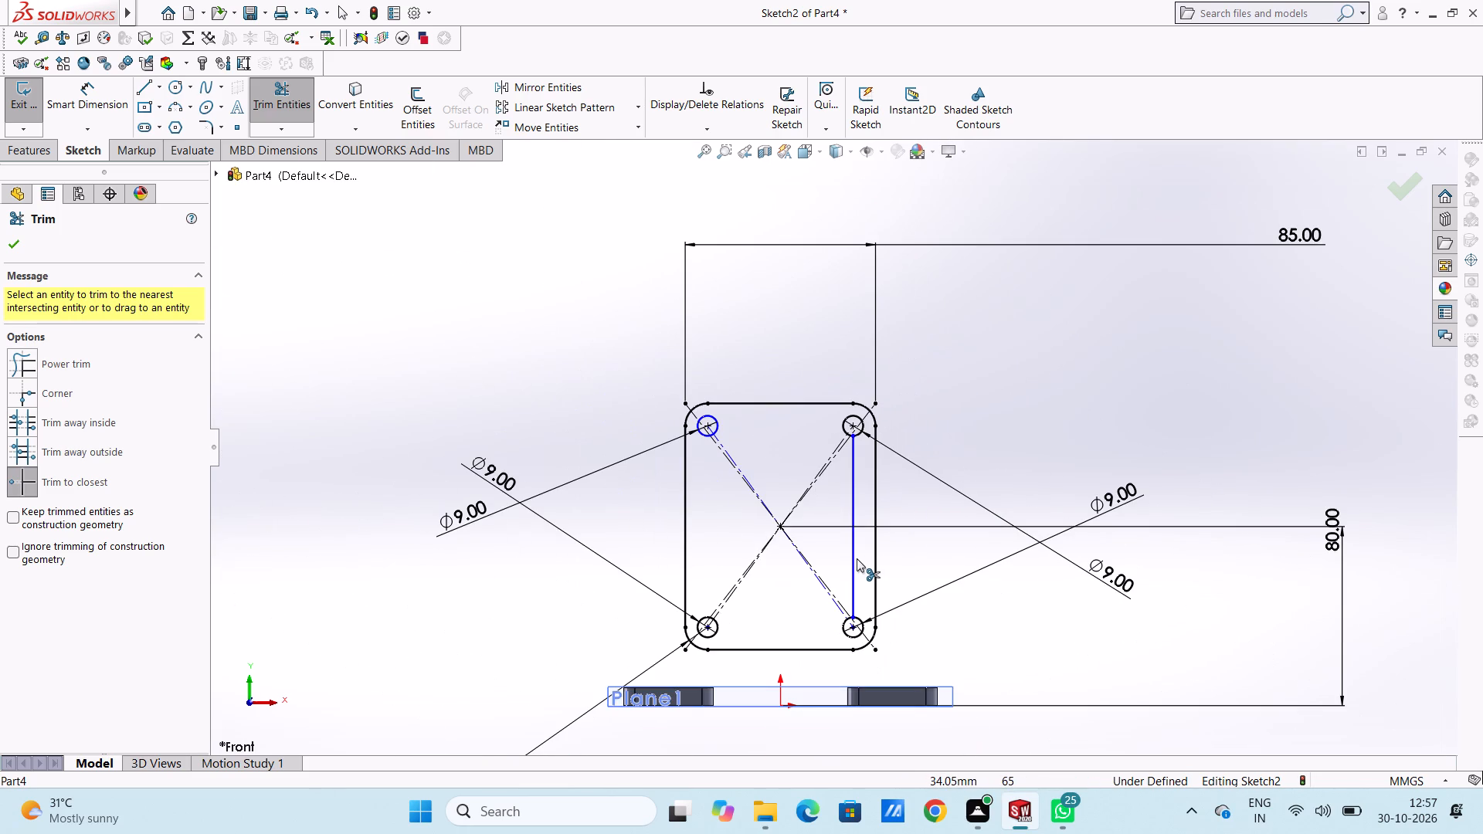
click(851, 558)
scroll(755, 511, up, 3)
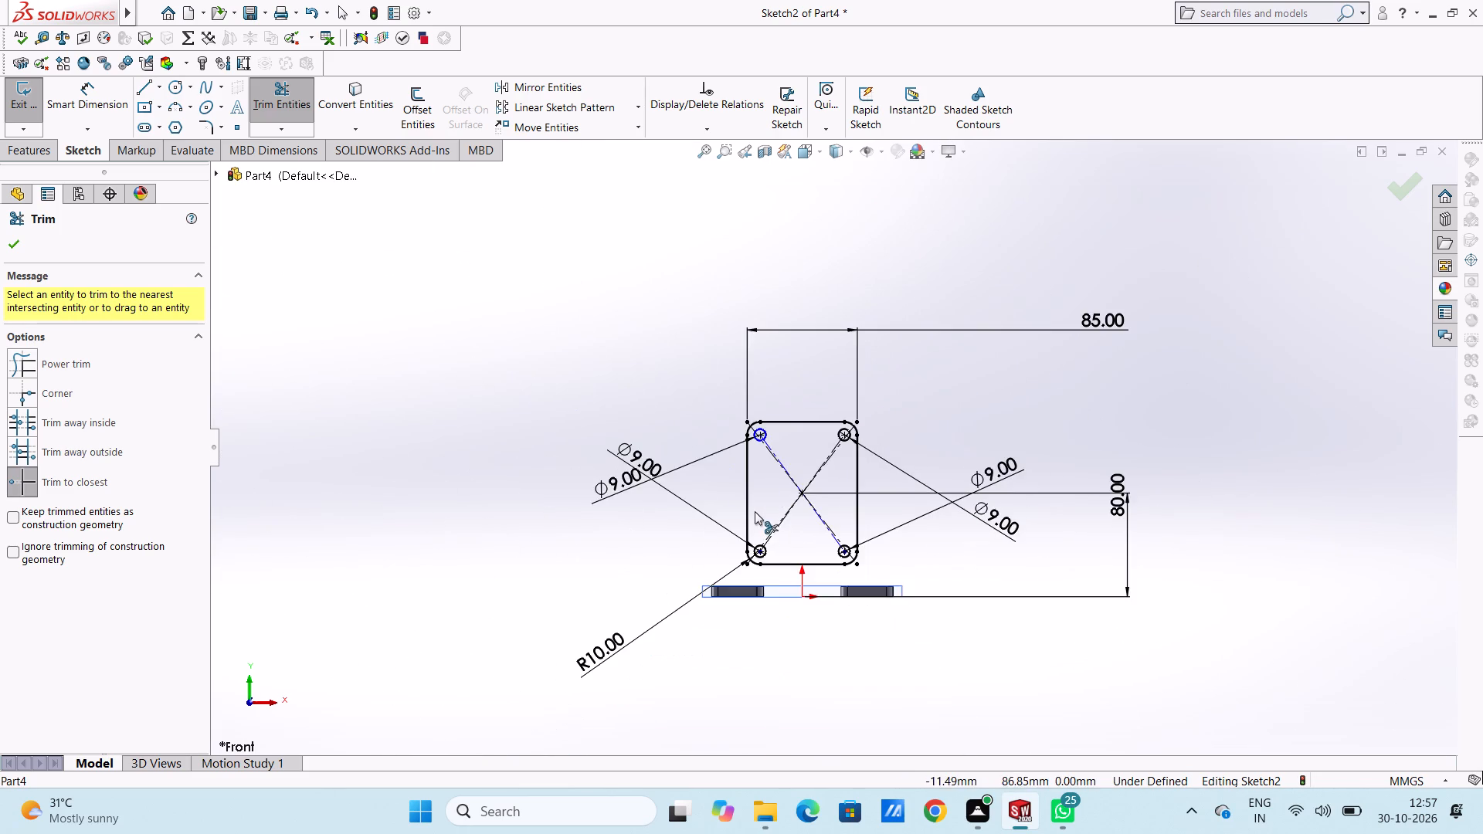
scroll(782, 561, down, 4)
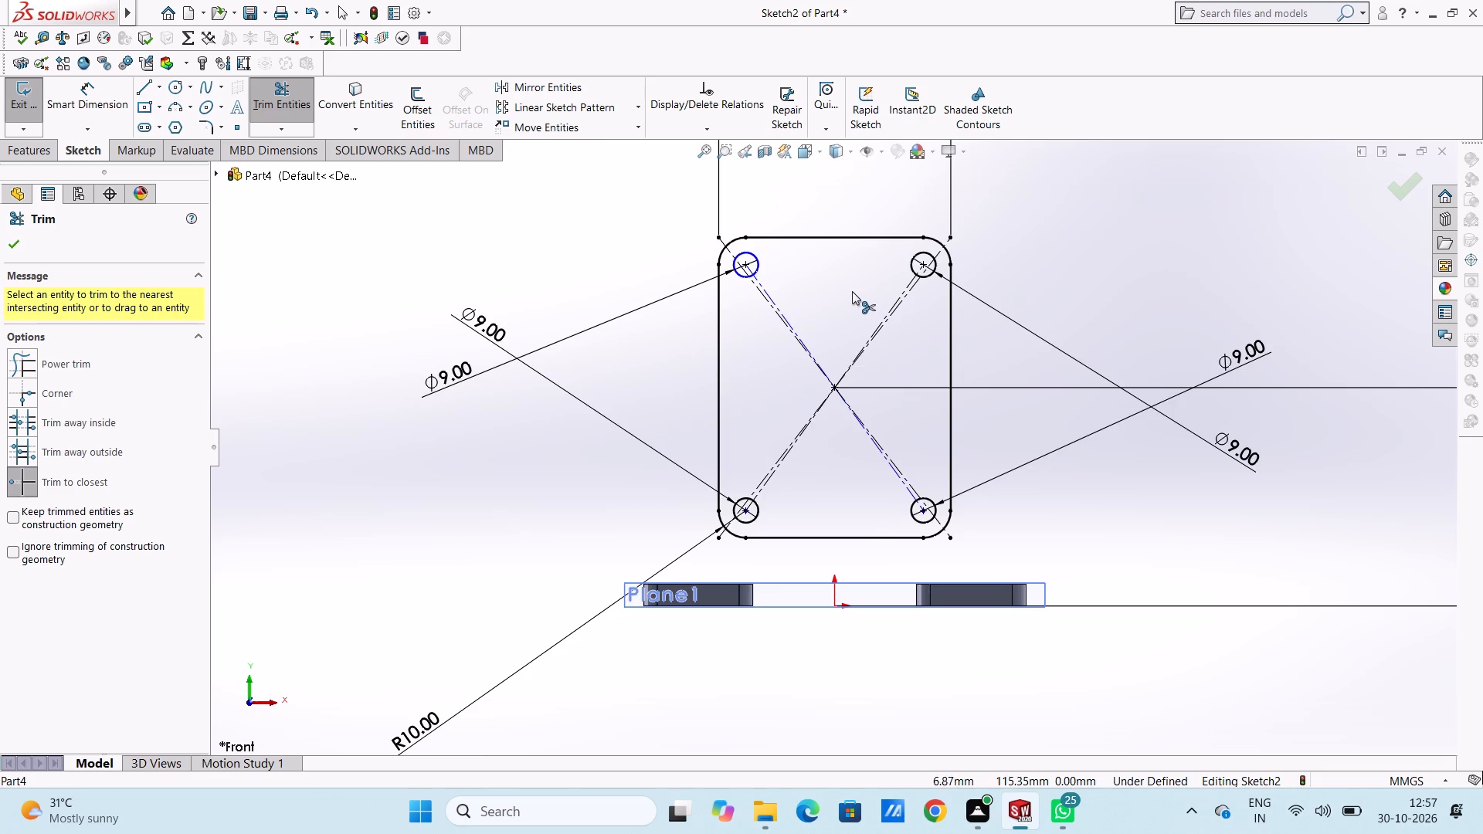
scroll(852, 291, up, 2)
scroll(680, 328, down, 2)
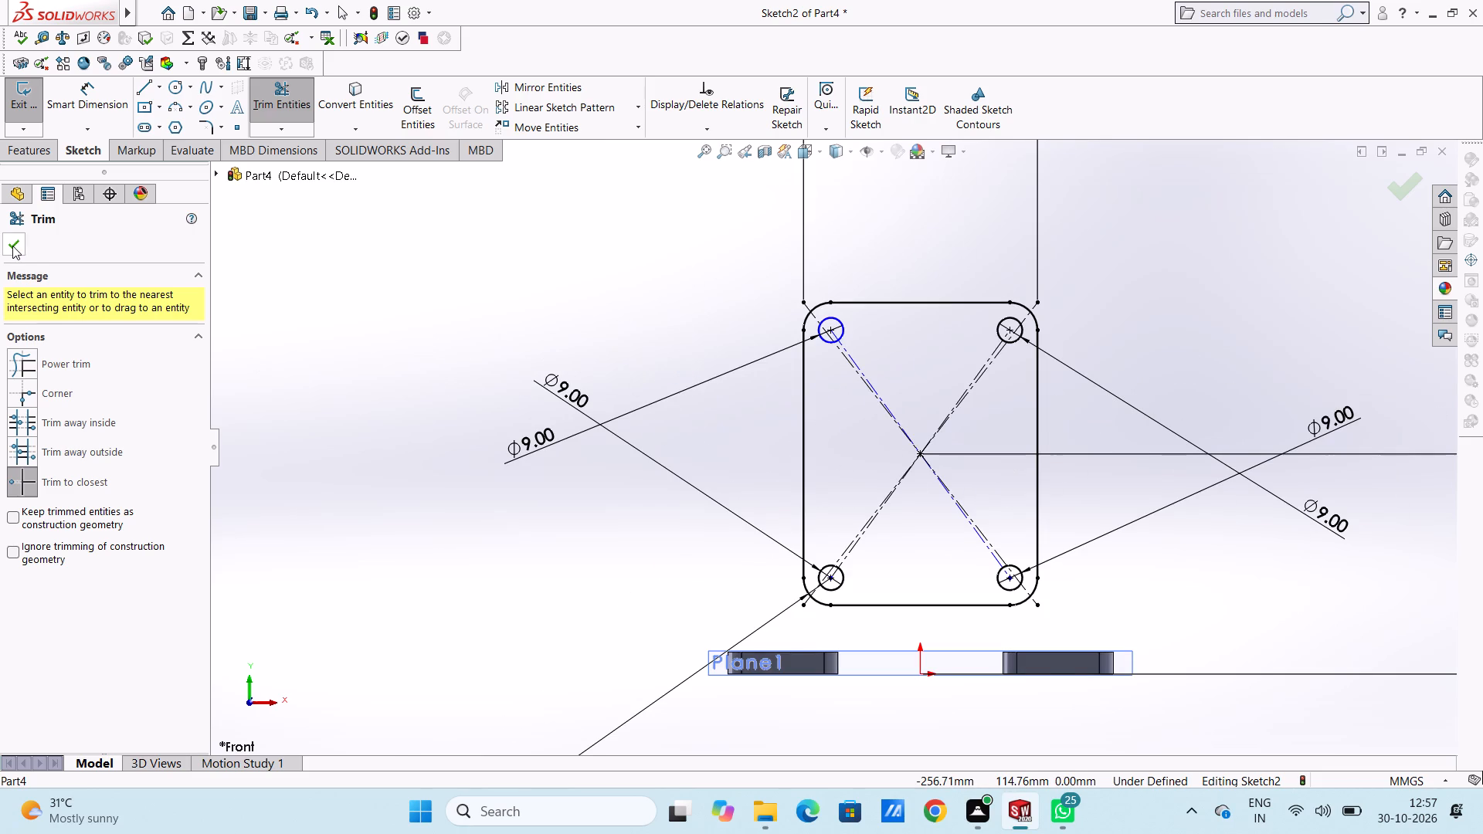
click(12, 246)
click(317, 285)
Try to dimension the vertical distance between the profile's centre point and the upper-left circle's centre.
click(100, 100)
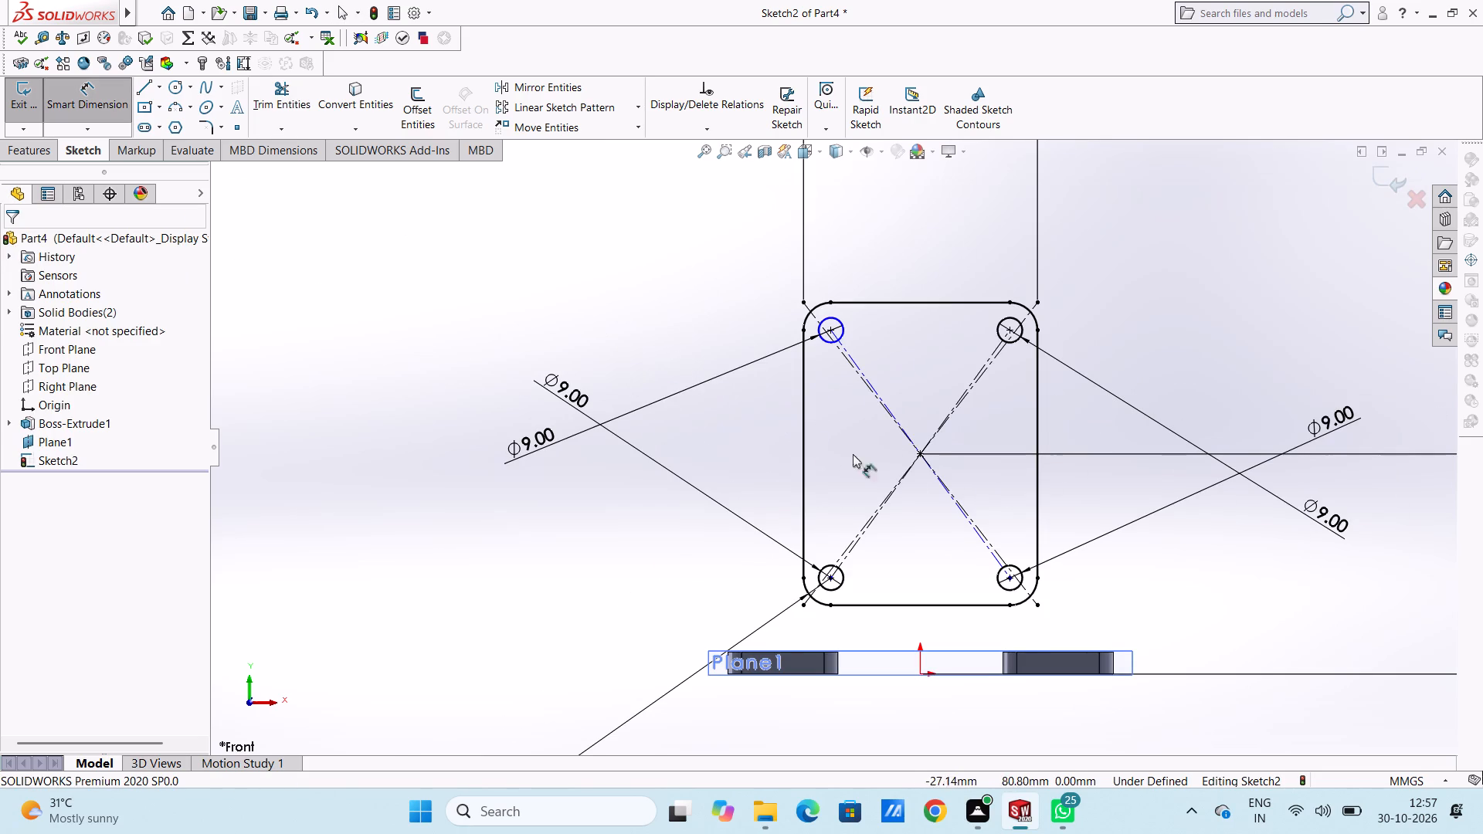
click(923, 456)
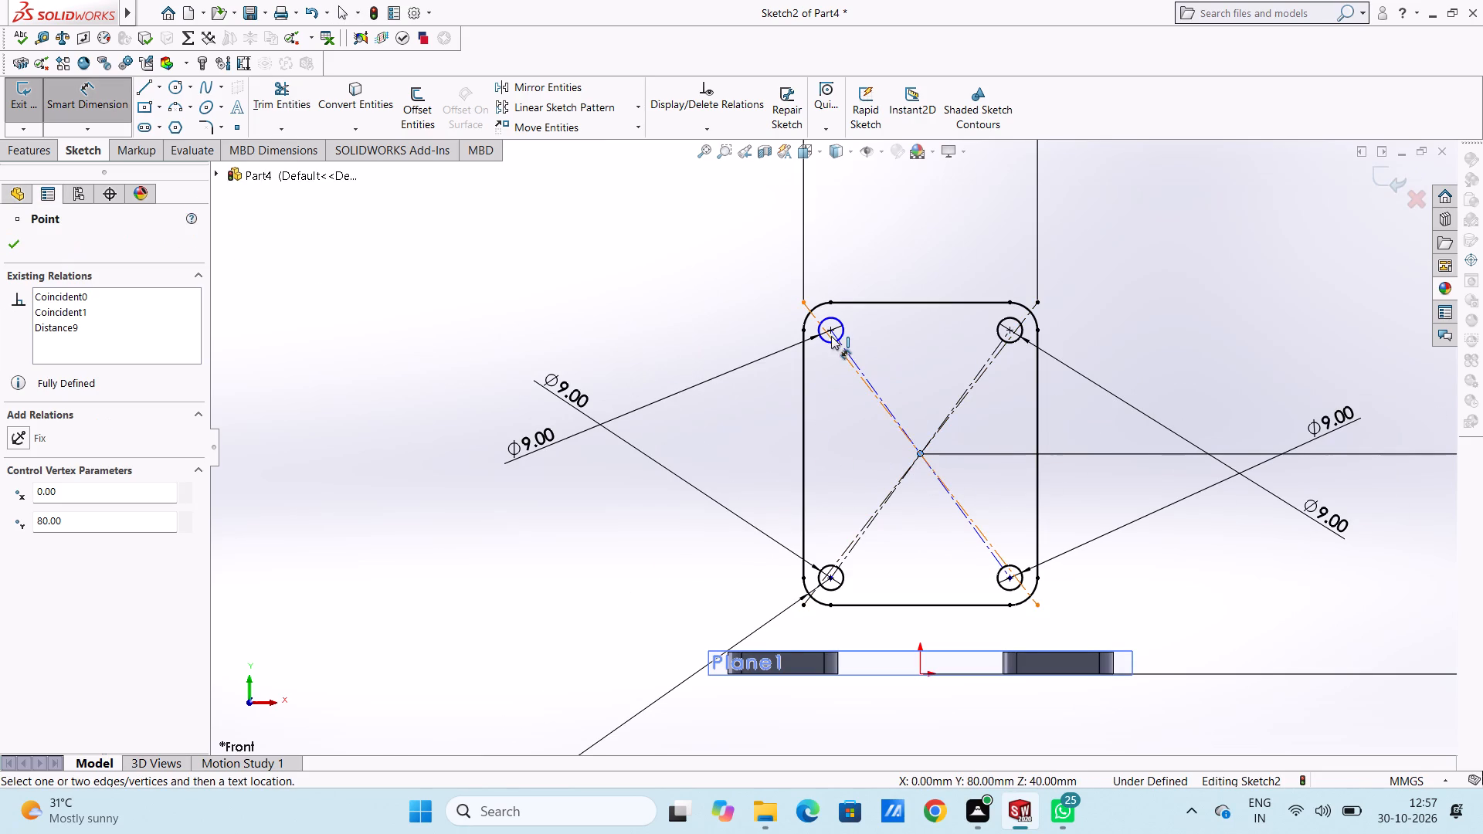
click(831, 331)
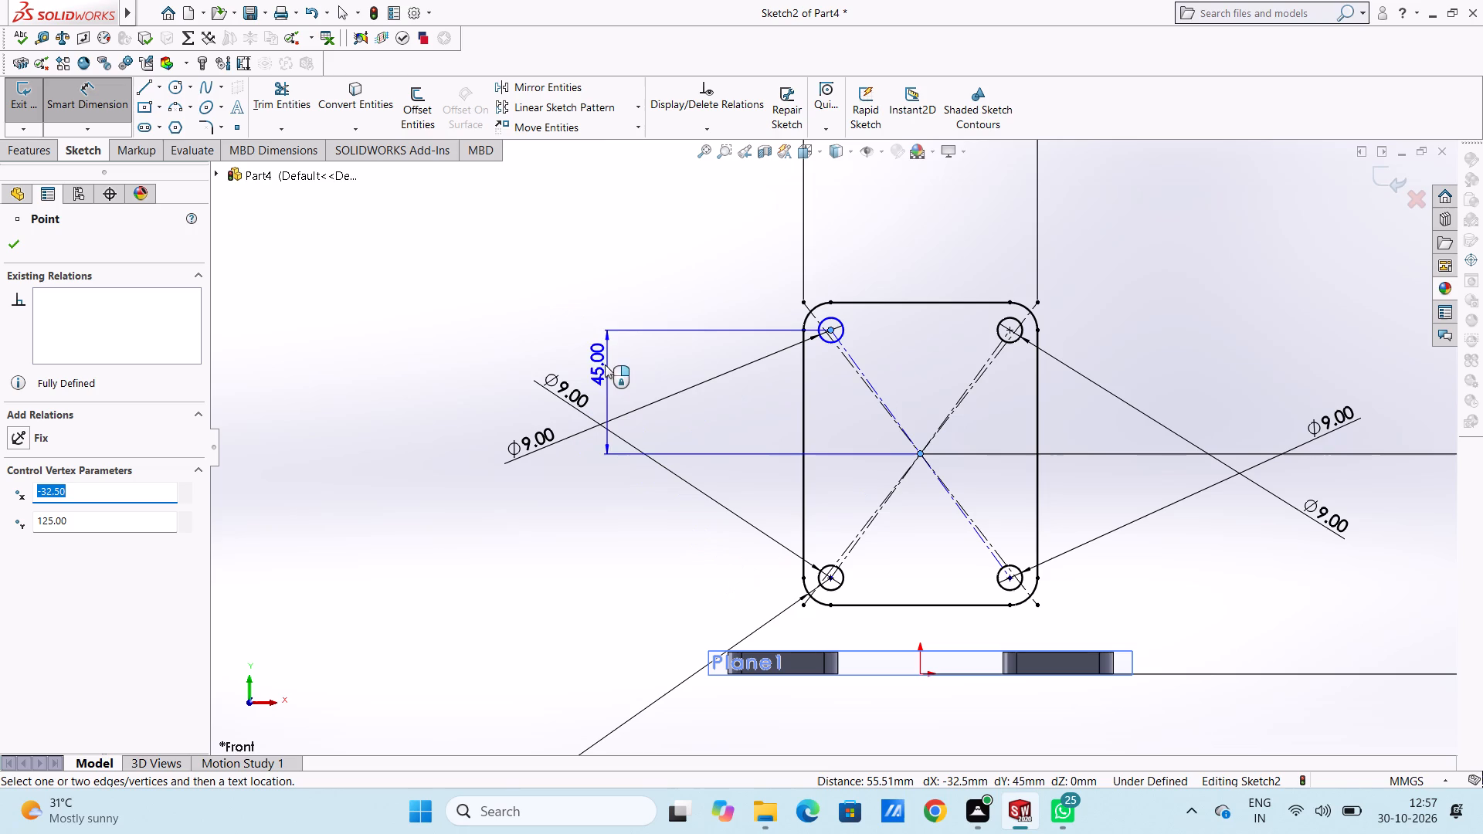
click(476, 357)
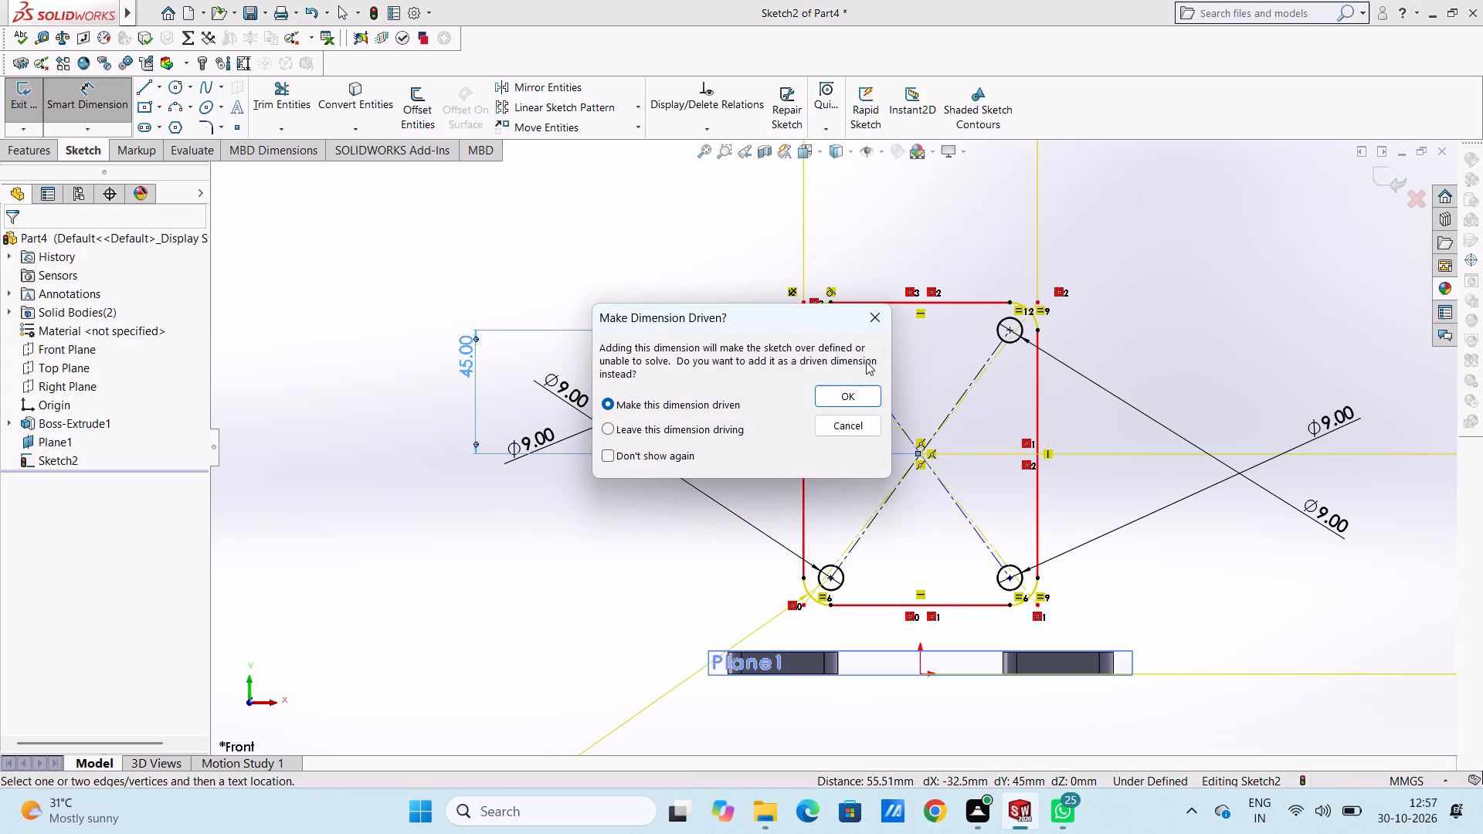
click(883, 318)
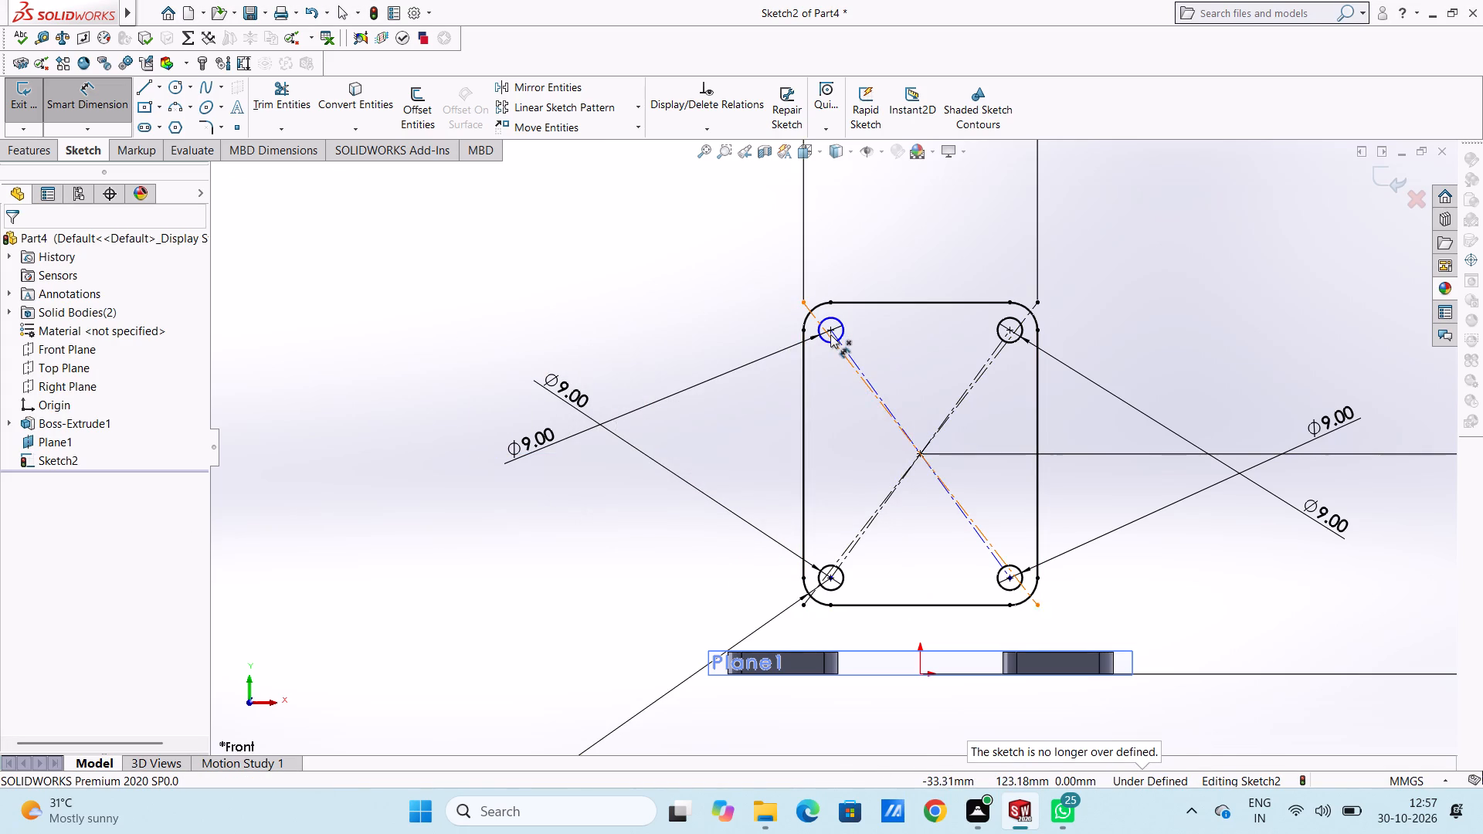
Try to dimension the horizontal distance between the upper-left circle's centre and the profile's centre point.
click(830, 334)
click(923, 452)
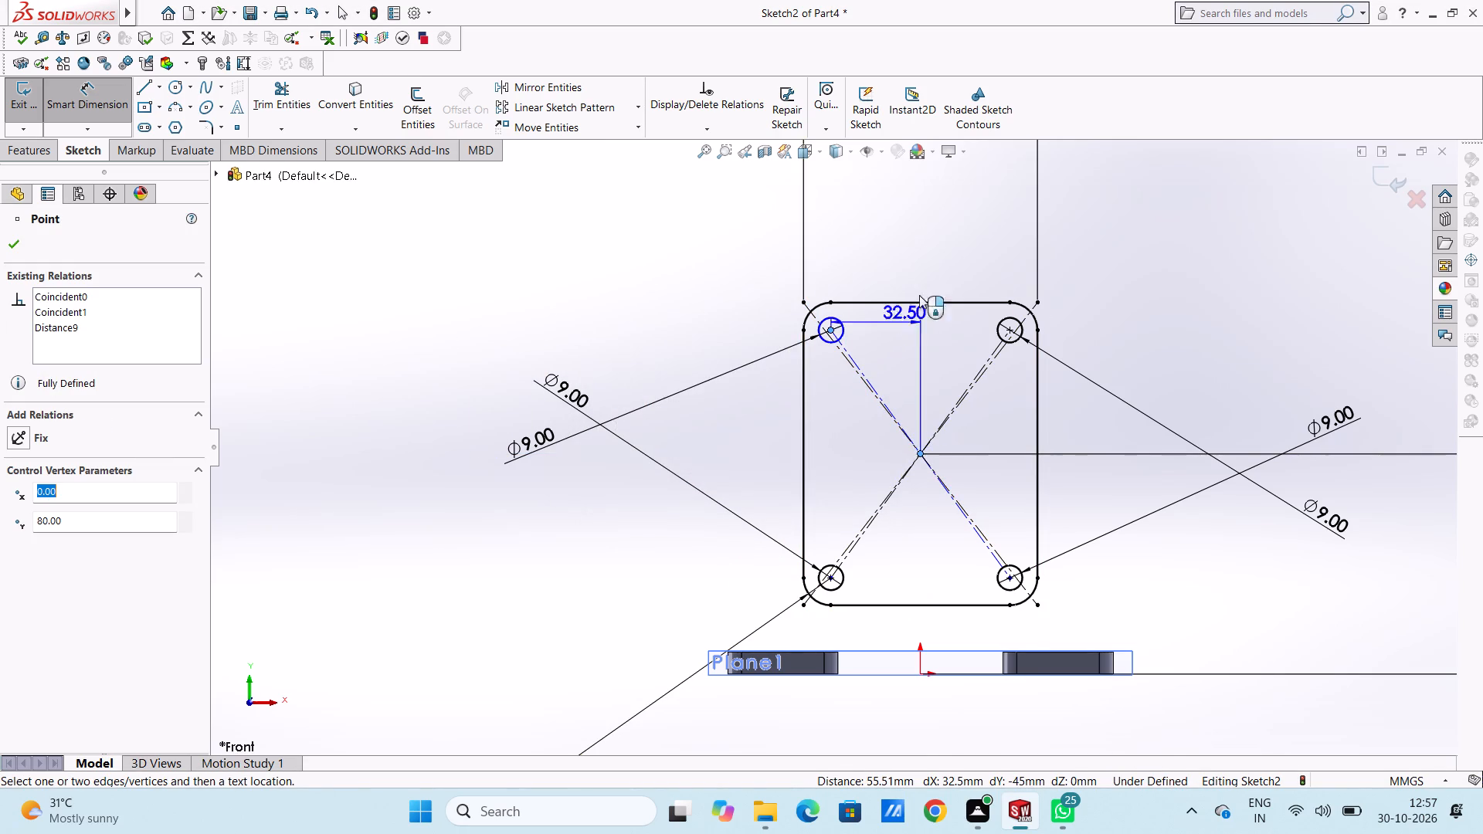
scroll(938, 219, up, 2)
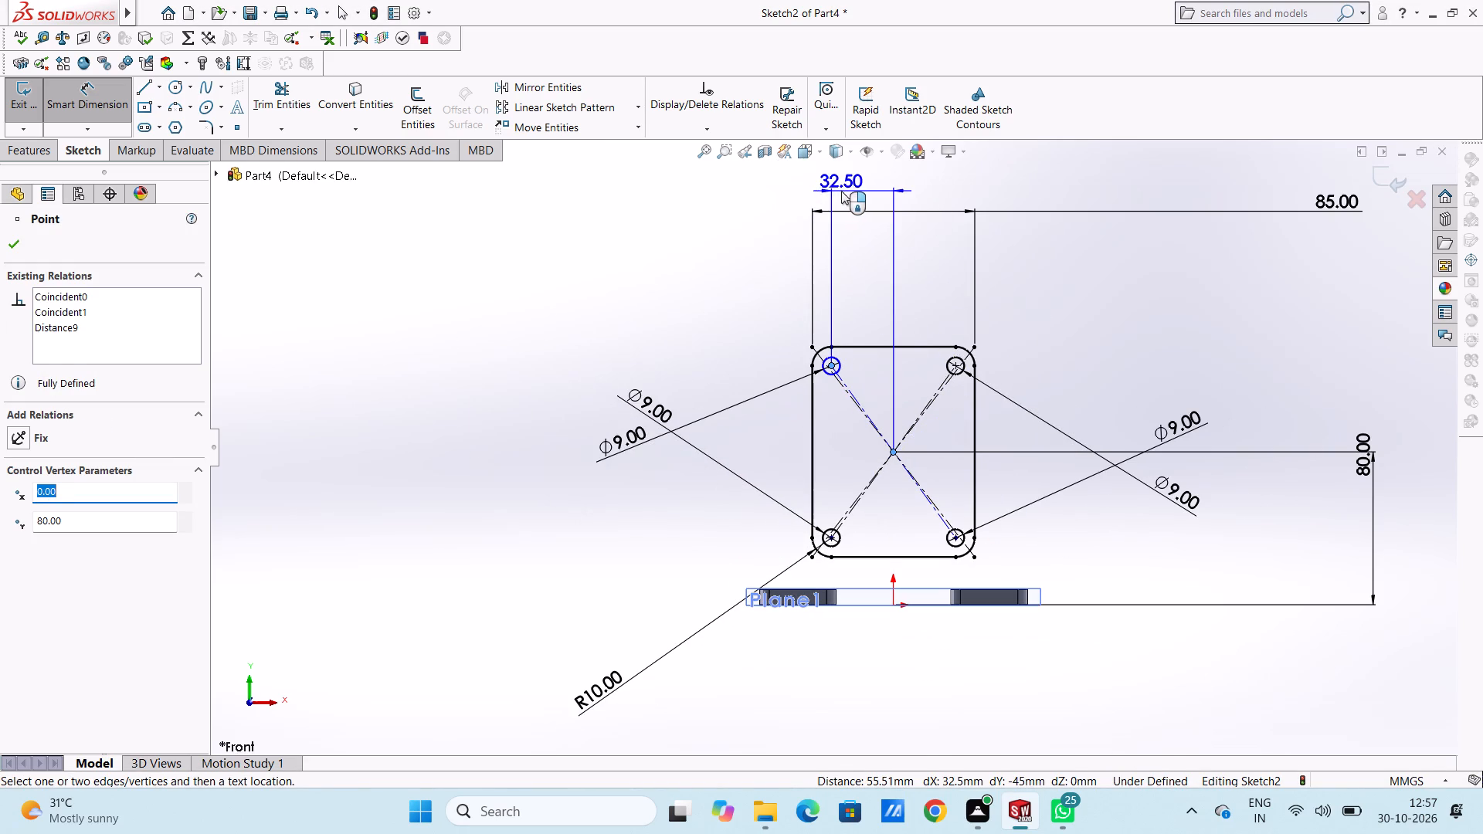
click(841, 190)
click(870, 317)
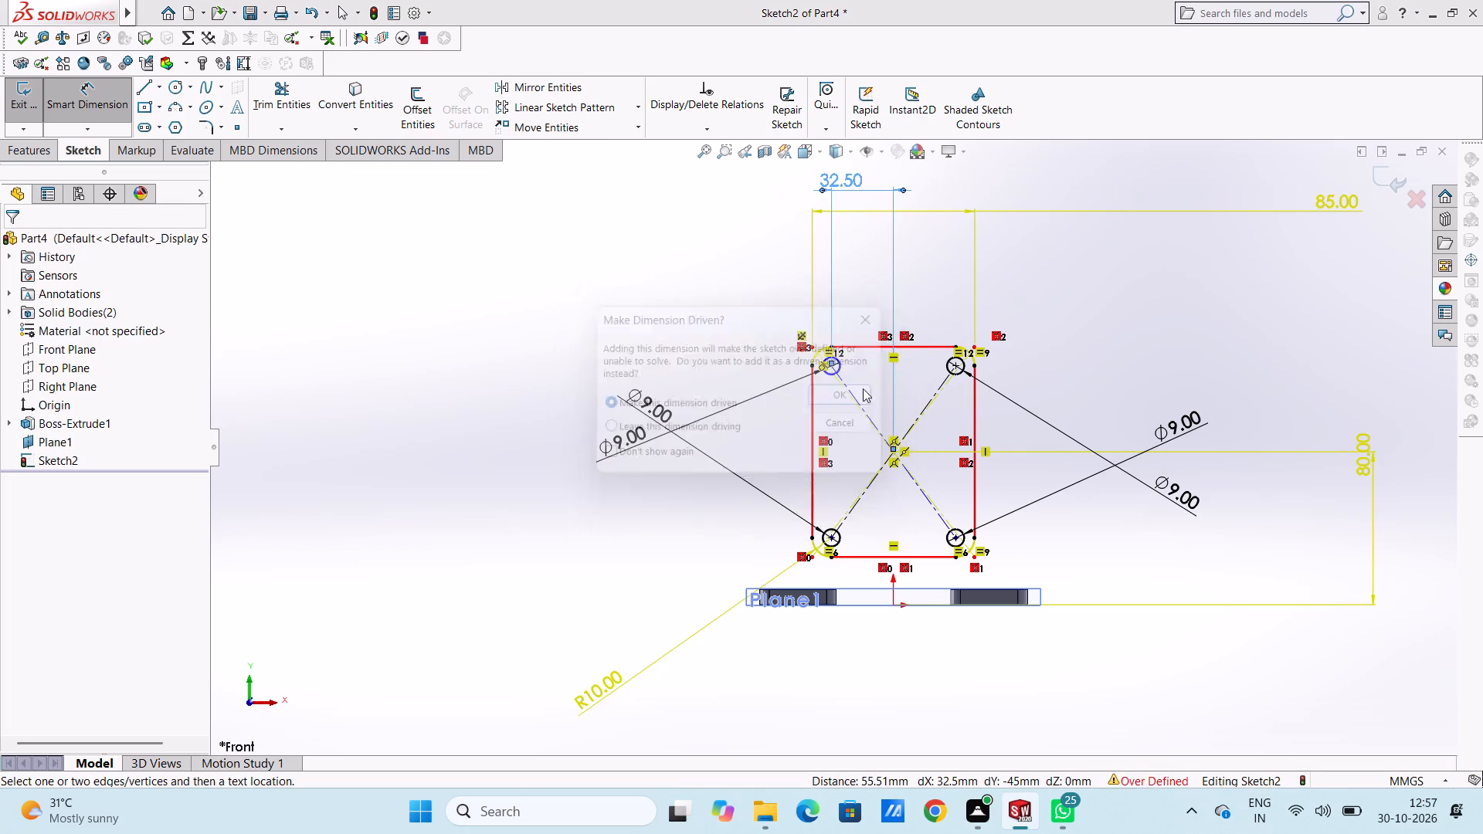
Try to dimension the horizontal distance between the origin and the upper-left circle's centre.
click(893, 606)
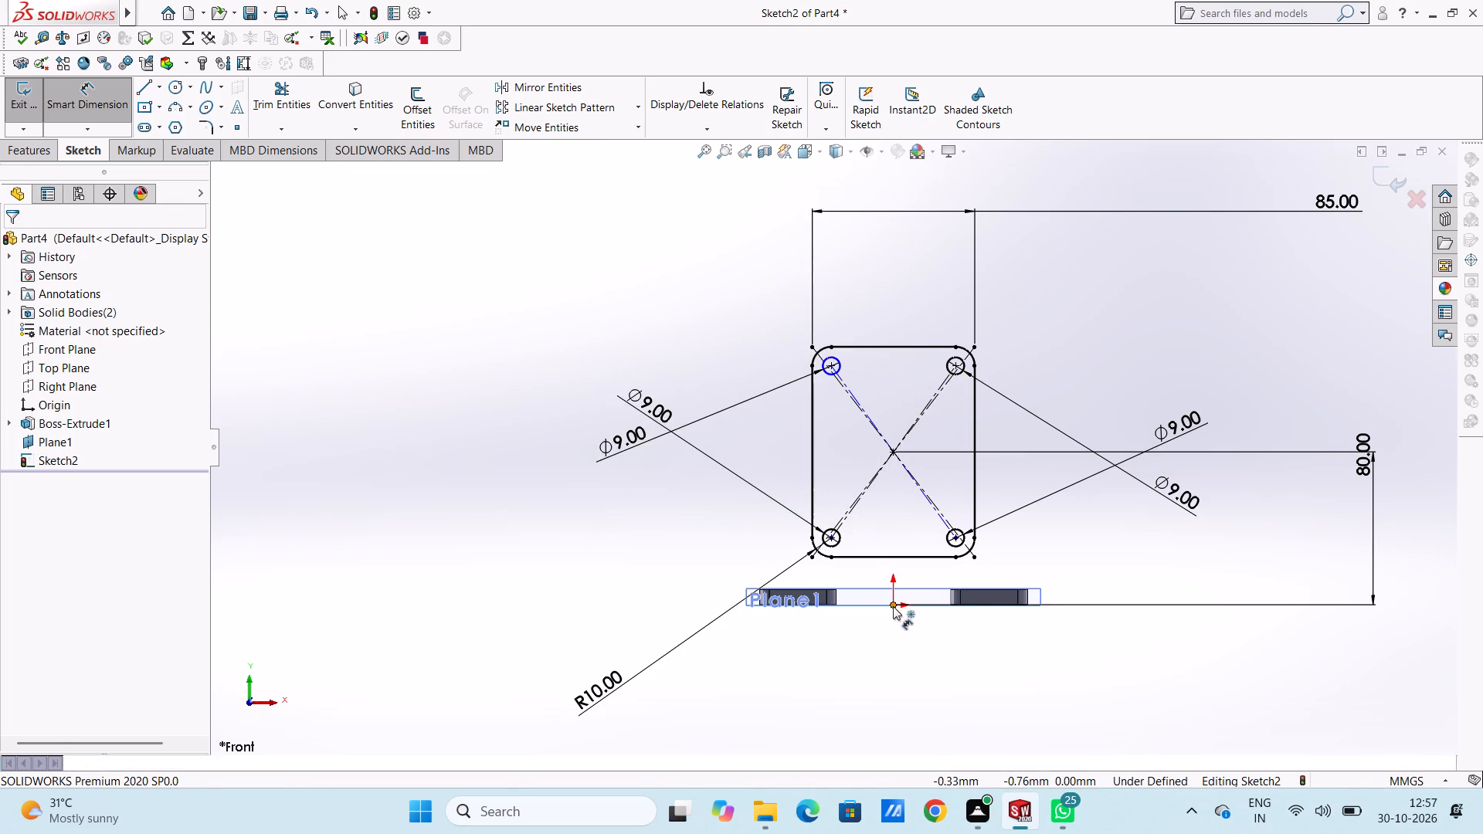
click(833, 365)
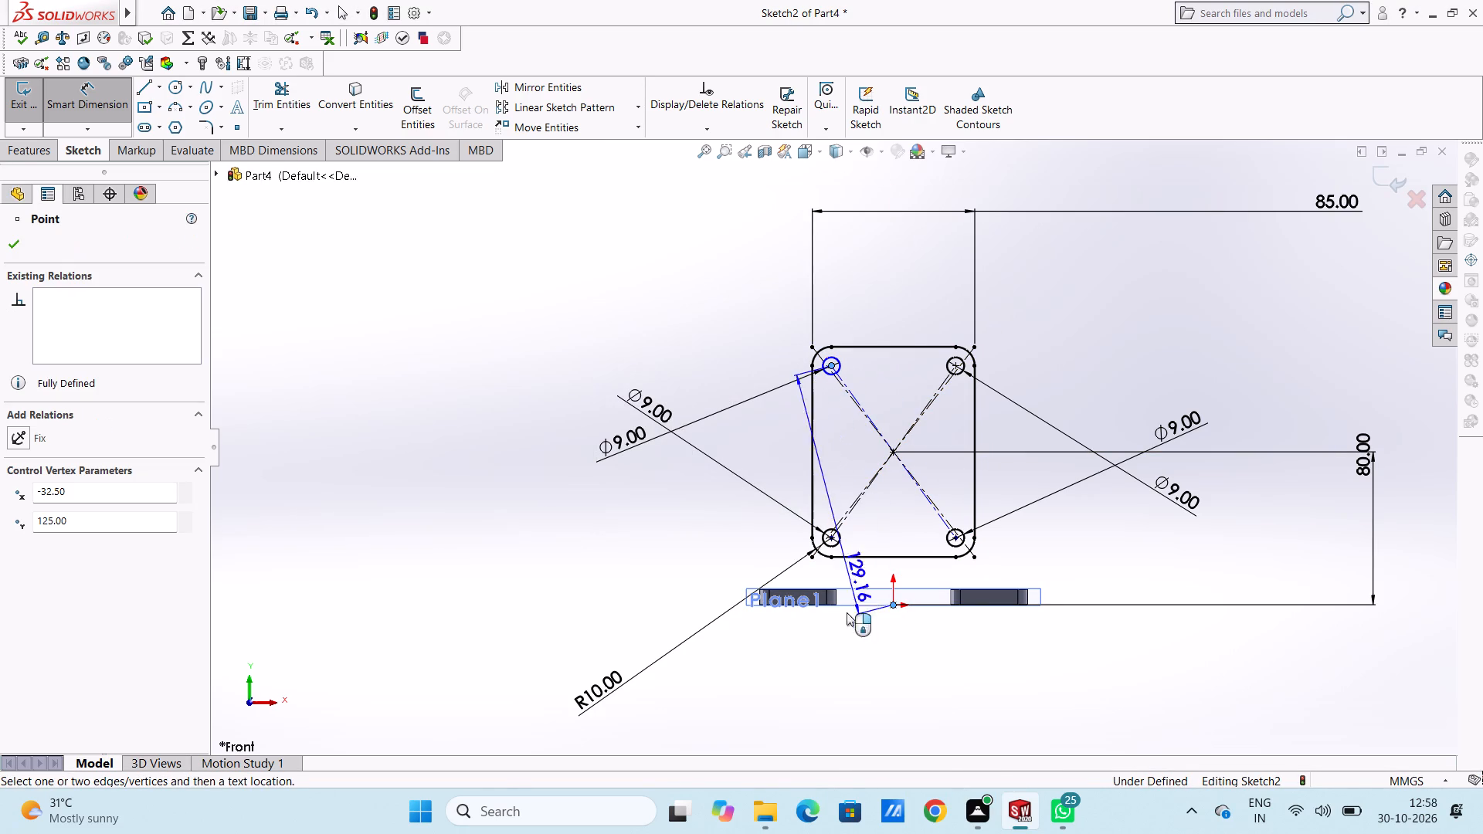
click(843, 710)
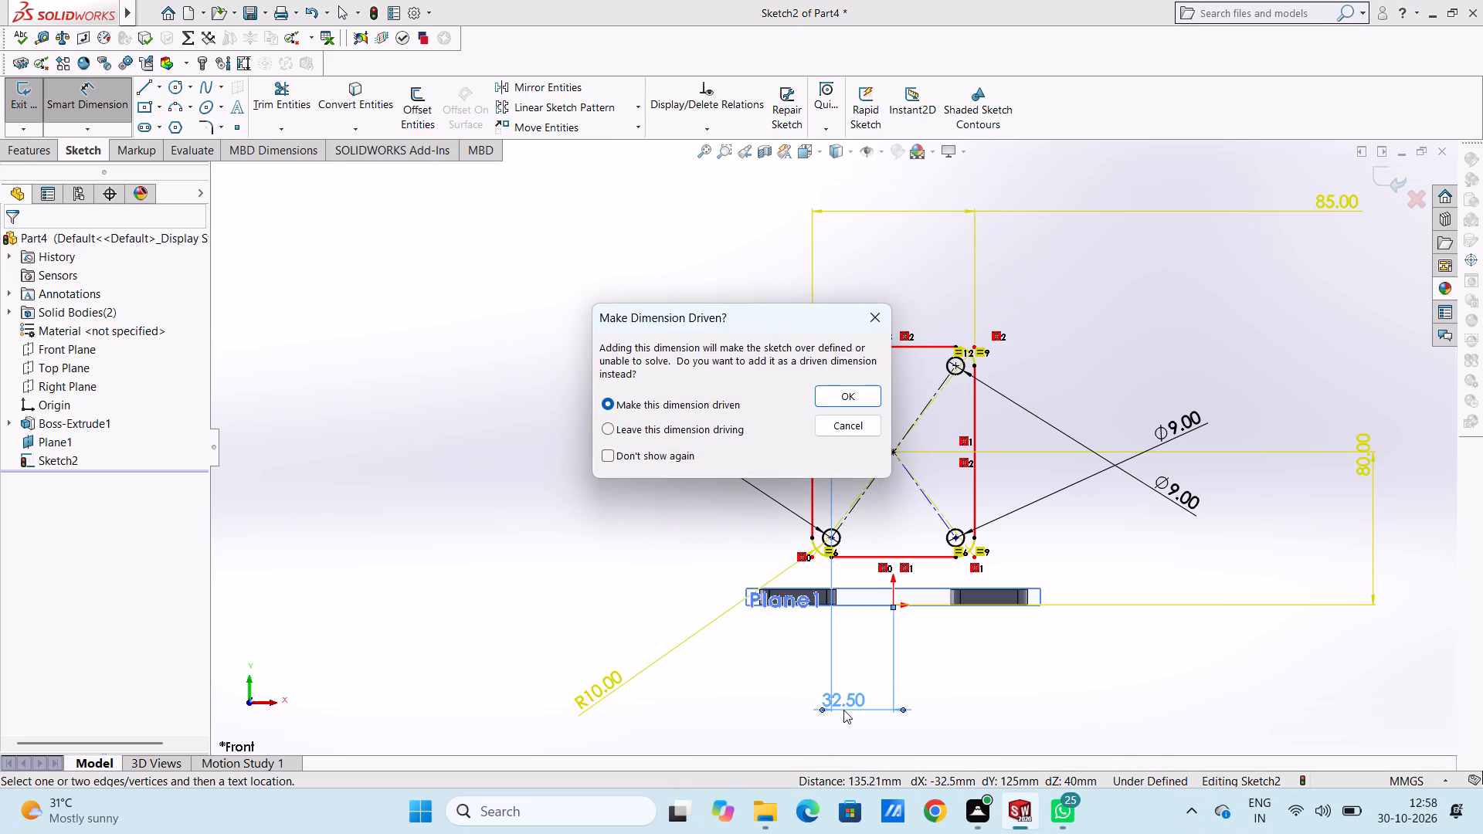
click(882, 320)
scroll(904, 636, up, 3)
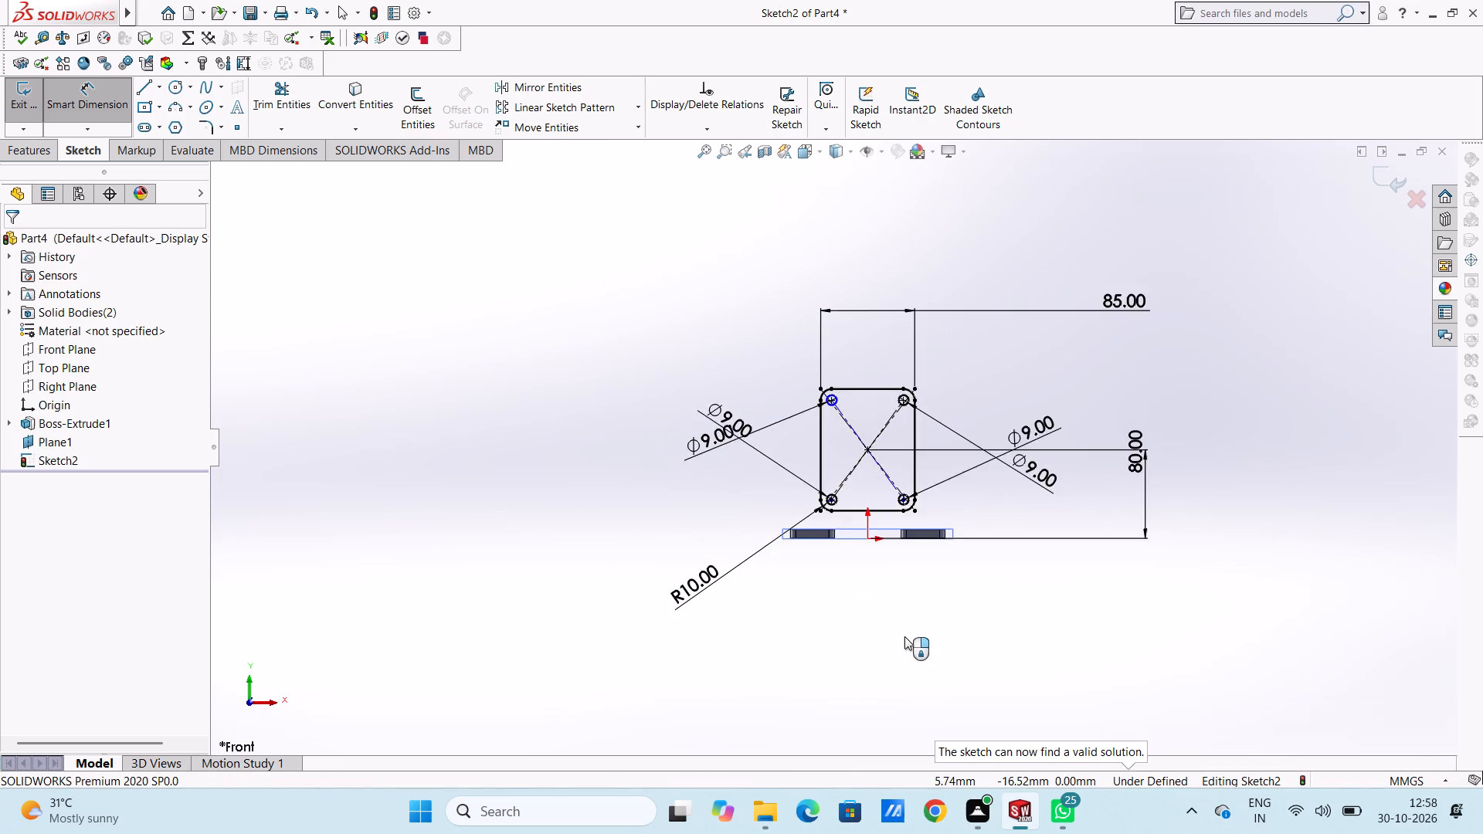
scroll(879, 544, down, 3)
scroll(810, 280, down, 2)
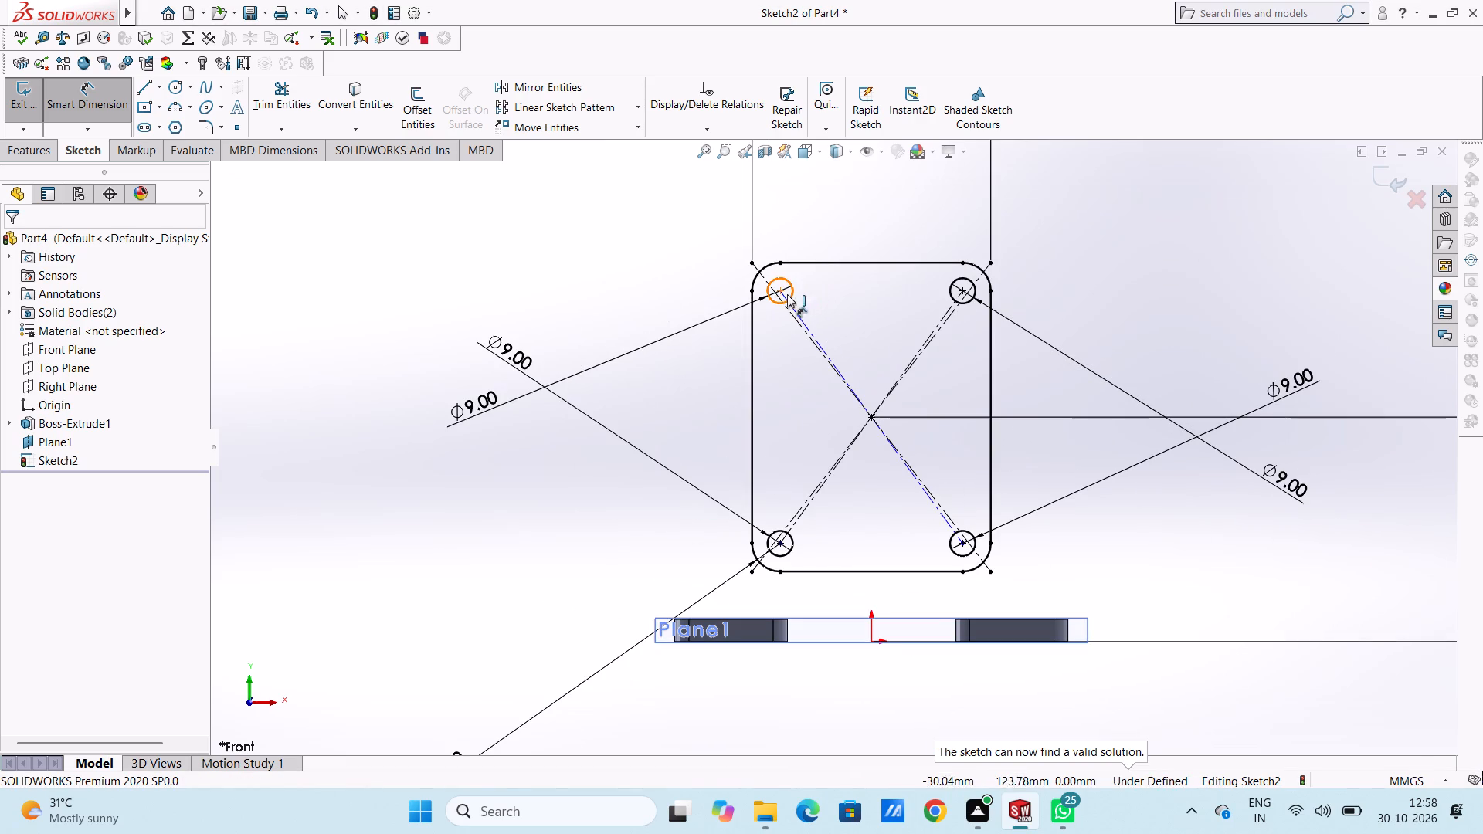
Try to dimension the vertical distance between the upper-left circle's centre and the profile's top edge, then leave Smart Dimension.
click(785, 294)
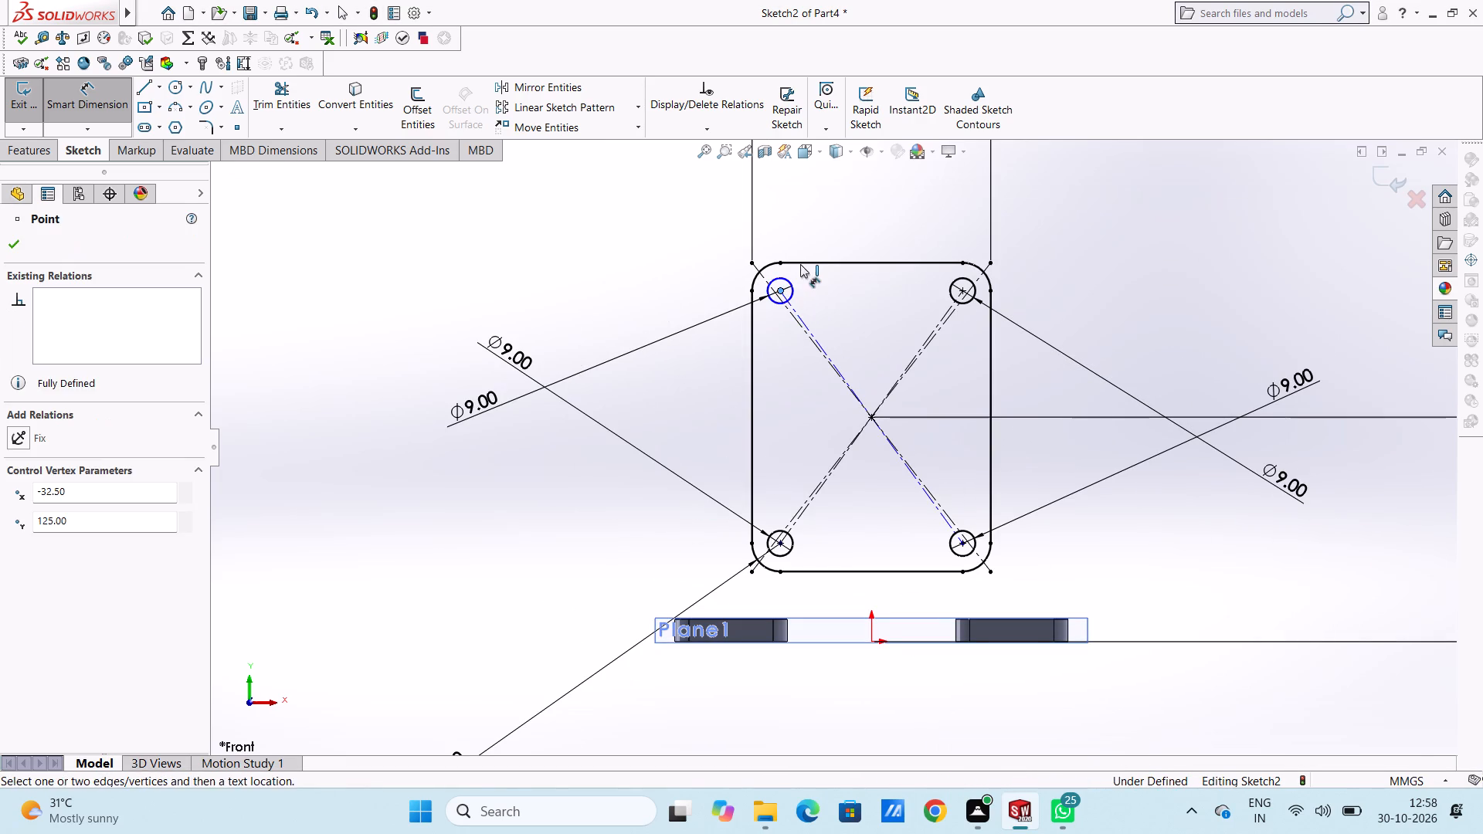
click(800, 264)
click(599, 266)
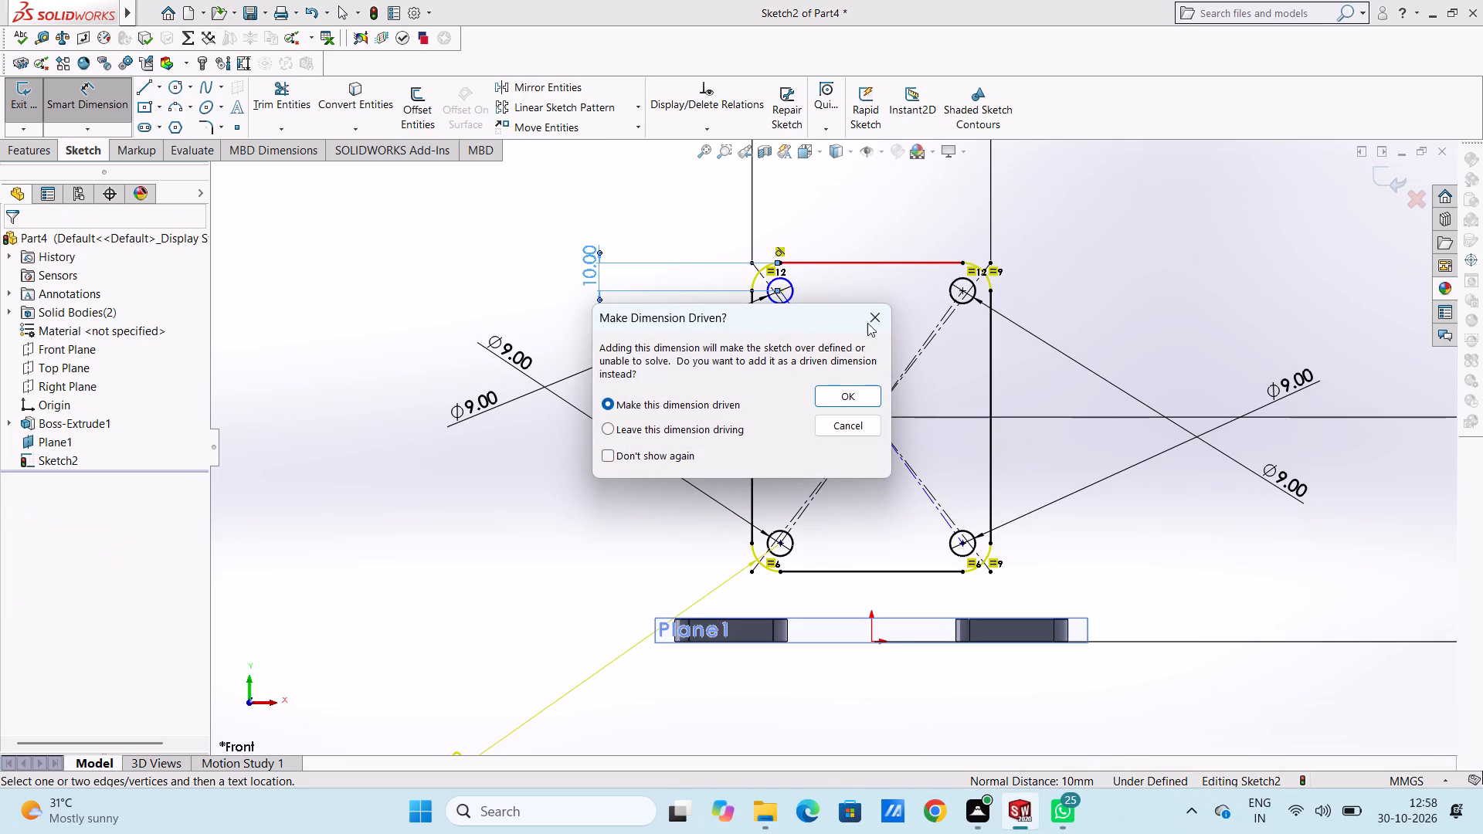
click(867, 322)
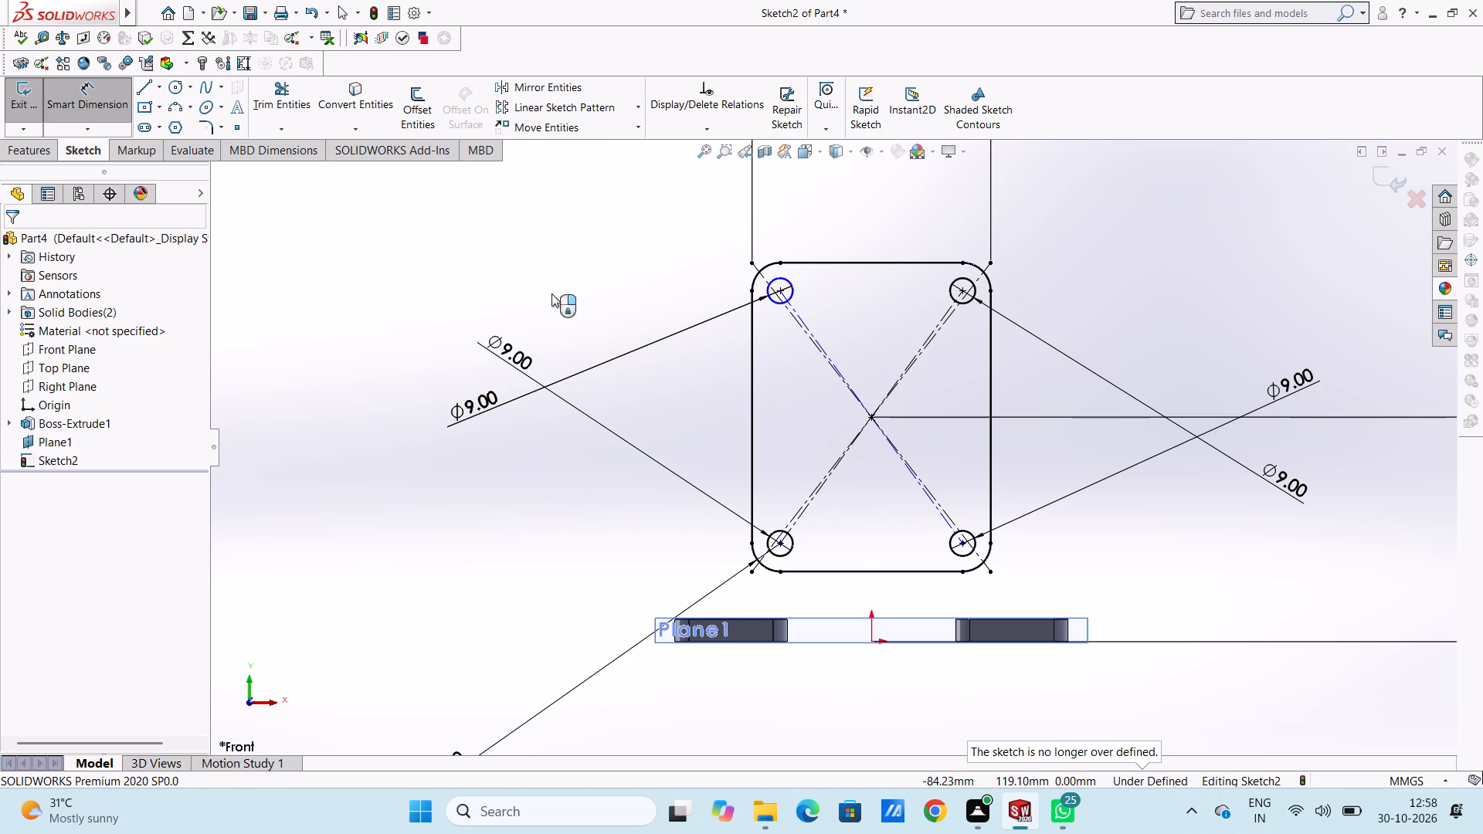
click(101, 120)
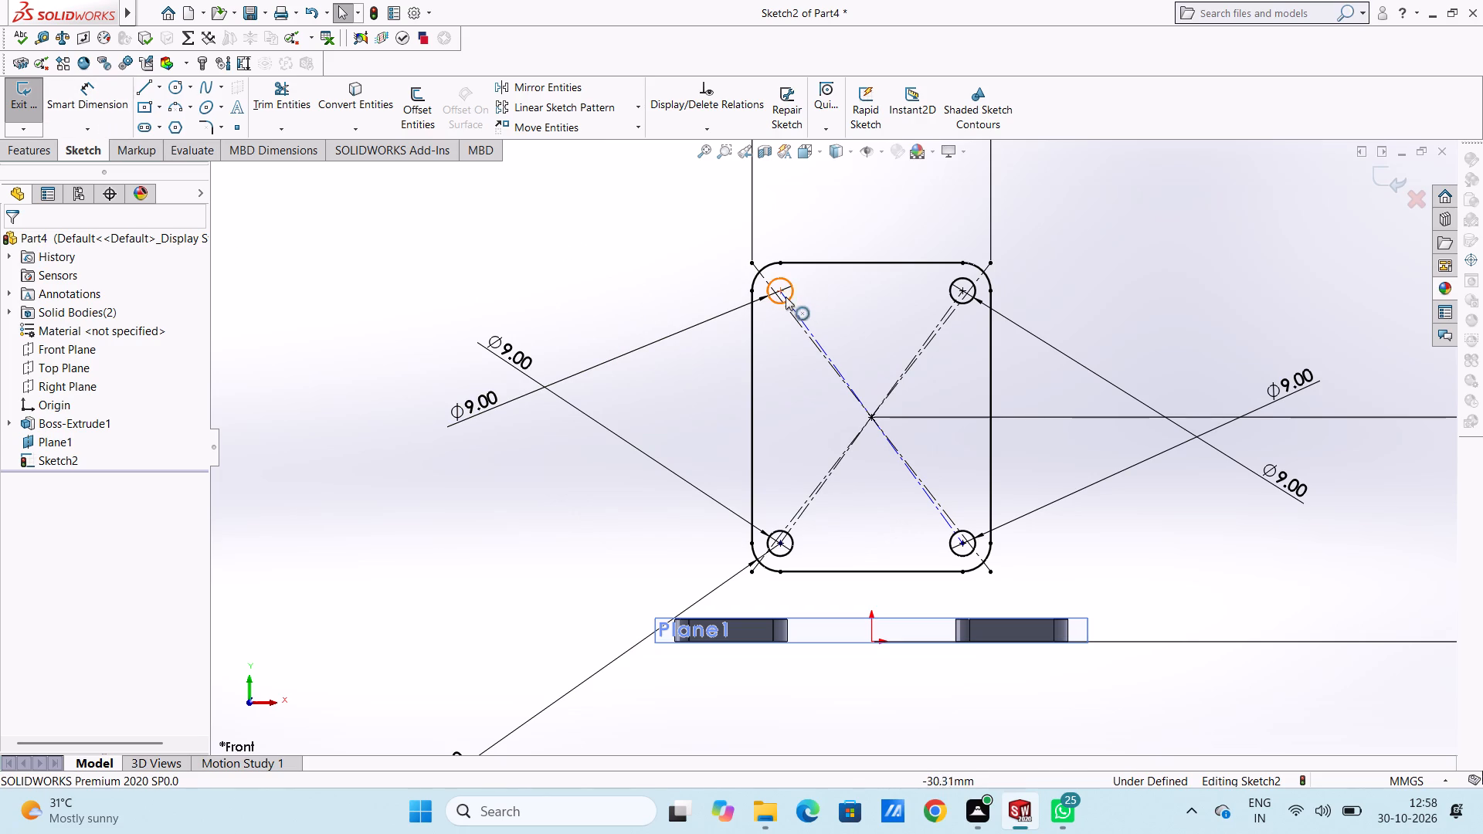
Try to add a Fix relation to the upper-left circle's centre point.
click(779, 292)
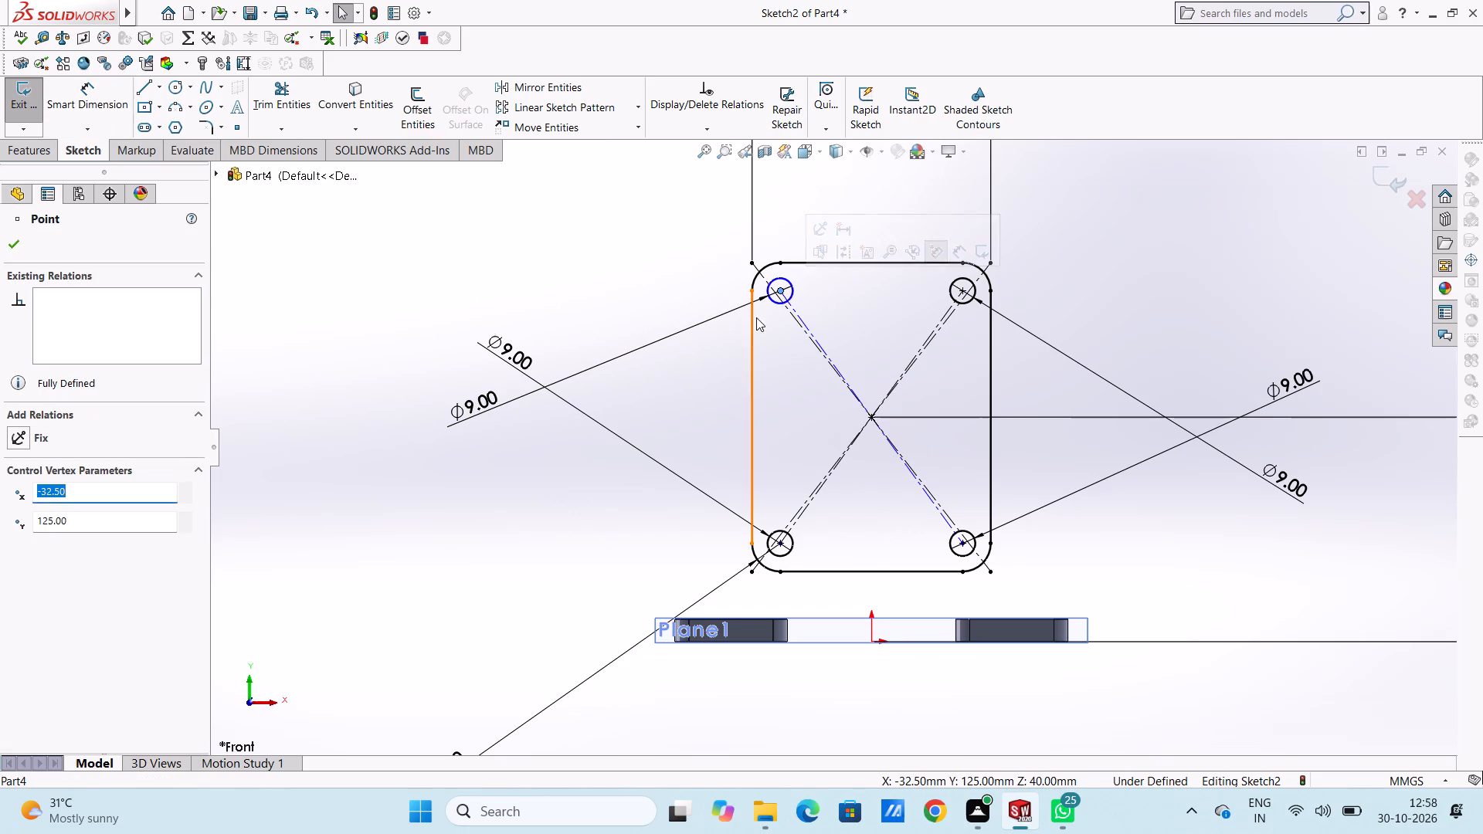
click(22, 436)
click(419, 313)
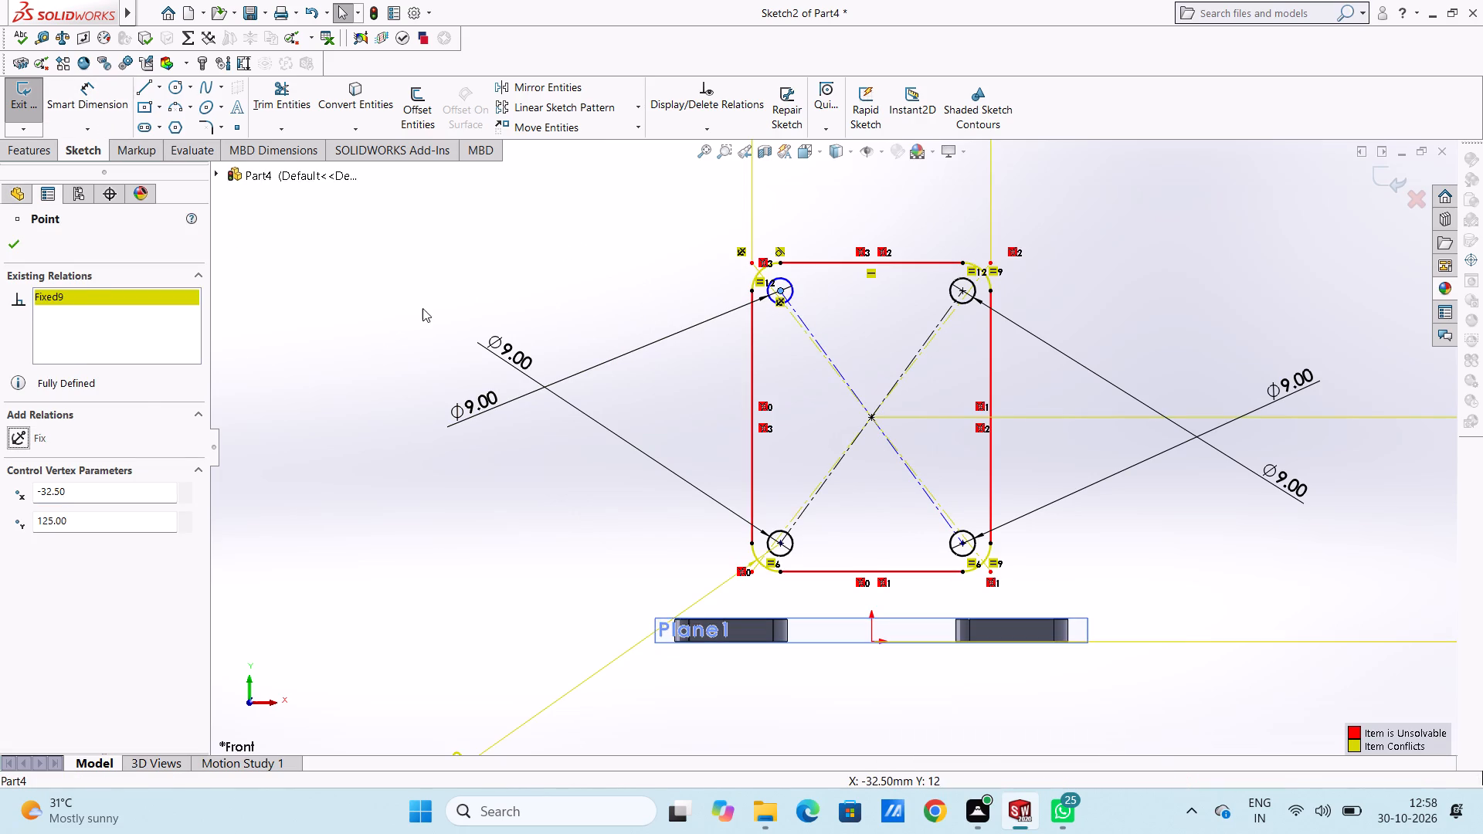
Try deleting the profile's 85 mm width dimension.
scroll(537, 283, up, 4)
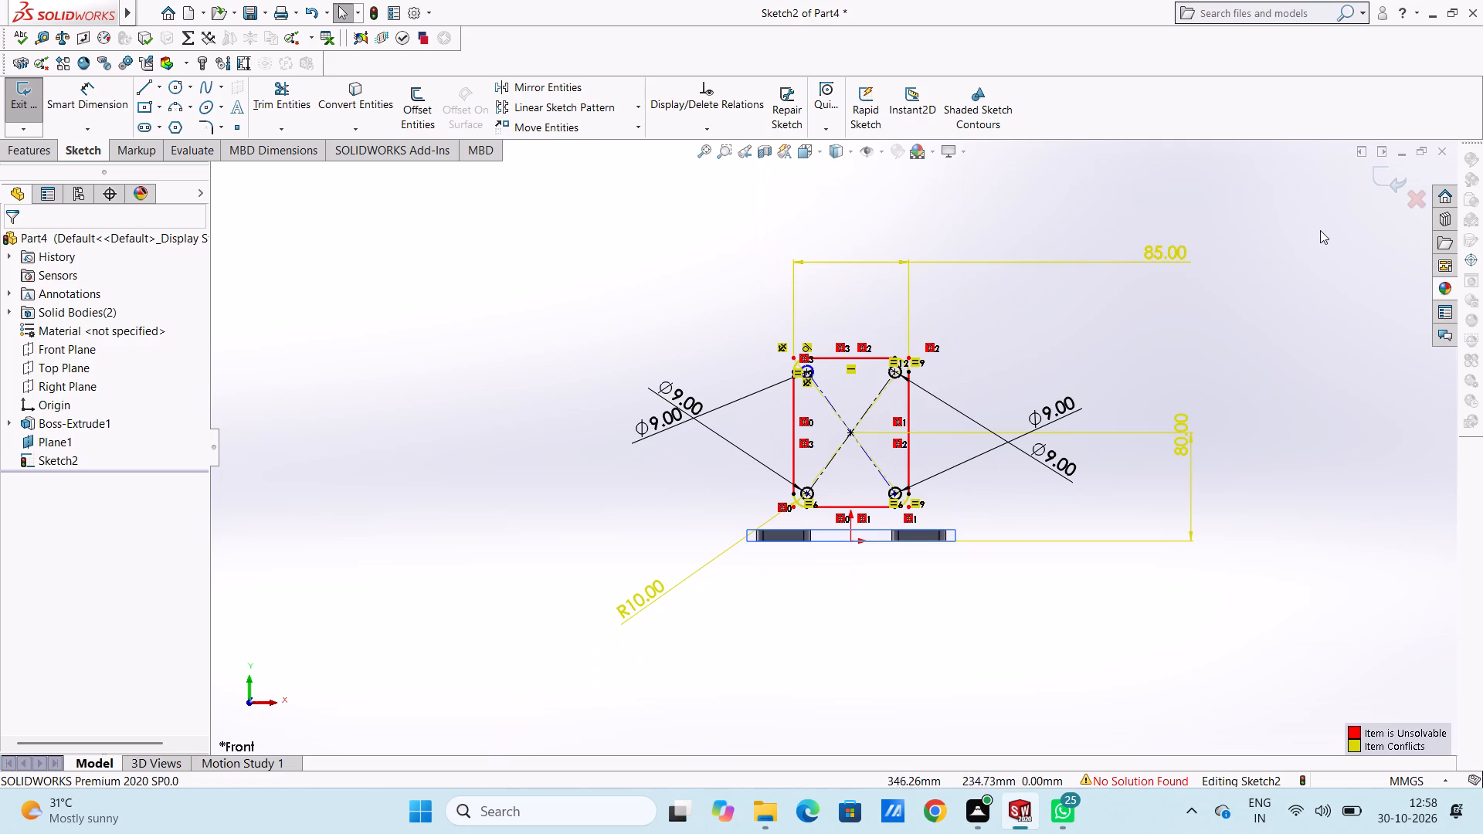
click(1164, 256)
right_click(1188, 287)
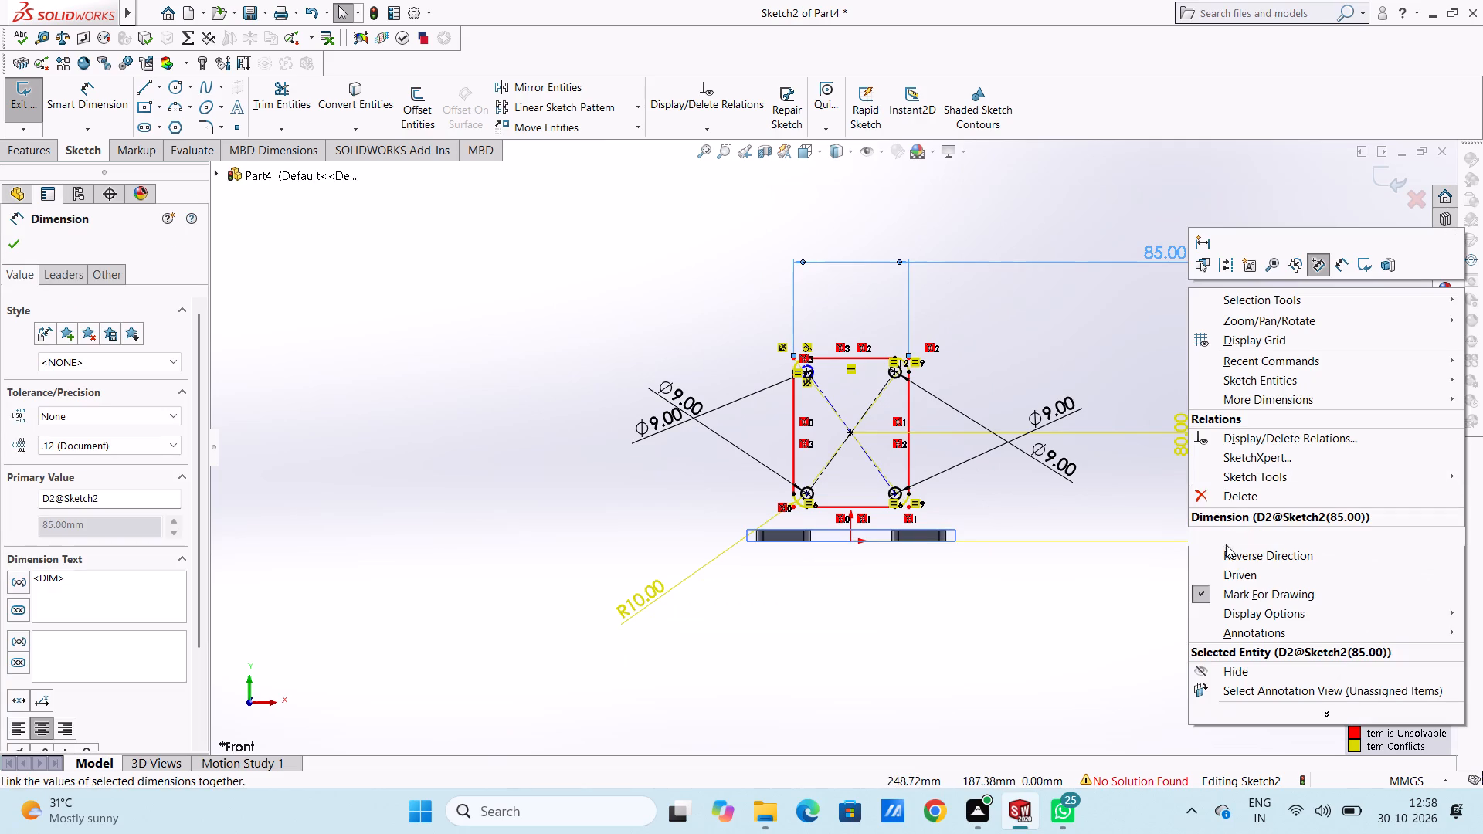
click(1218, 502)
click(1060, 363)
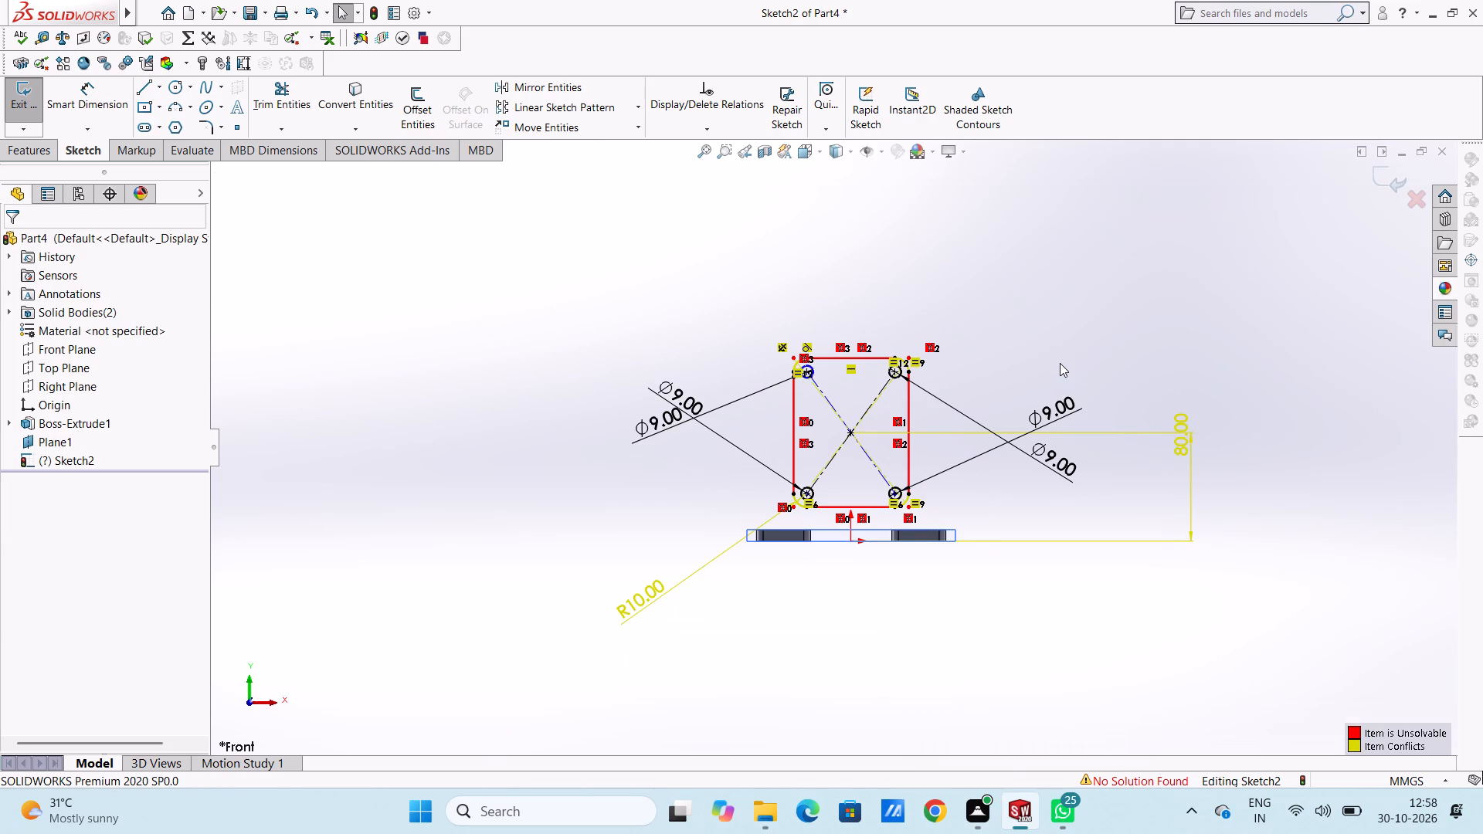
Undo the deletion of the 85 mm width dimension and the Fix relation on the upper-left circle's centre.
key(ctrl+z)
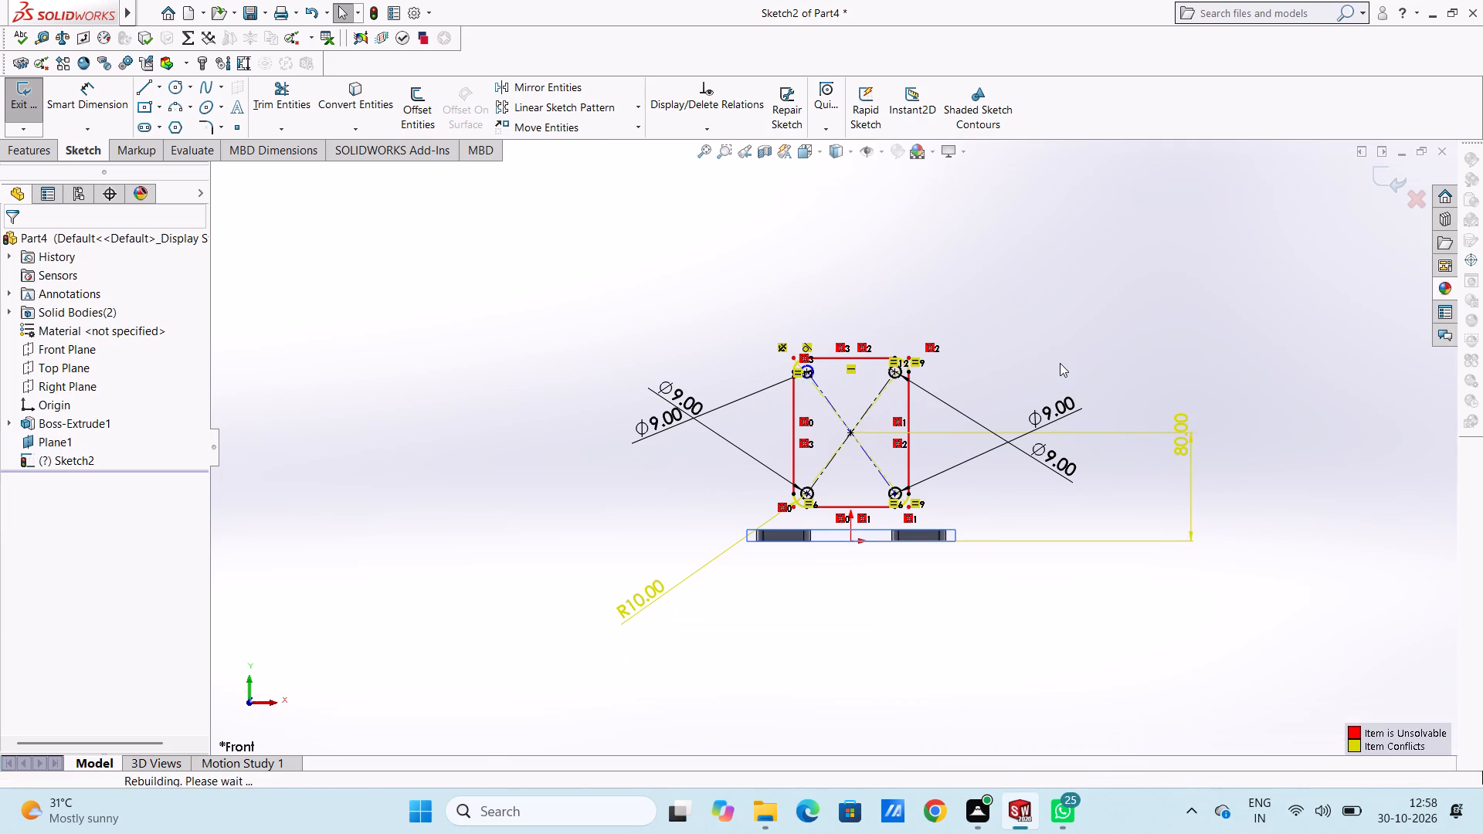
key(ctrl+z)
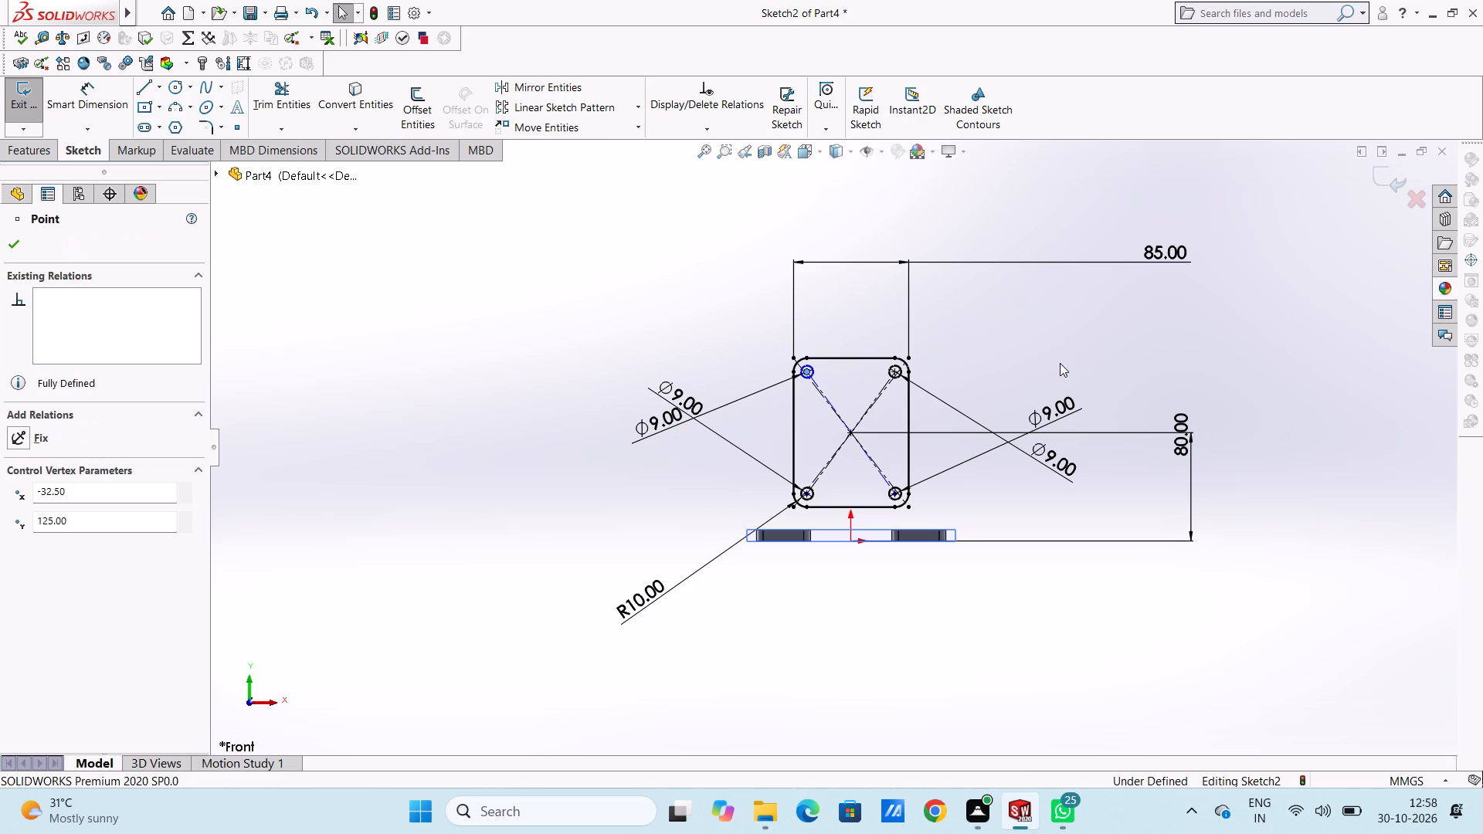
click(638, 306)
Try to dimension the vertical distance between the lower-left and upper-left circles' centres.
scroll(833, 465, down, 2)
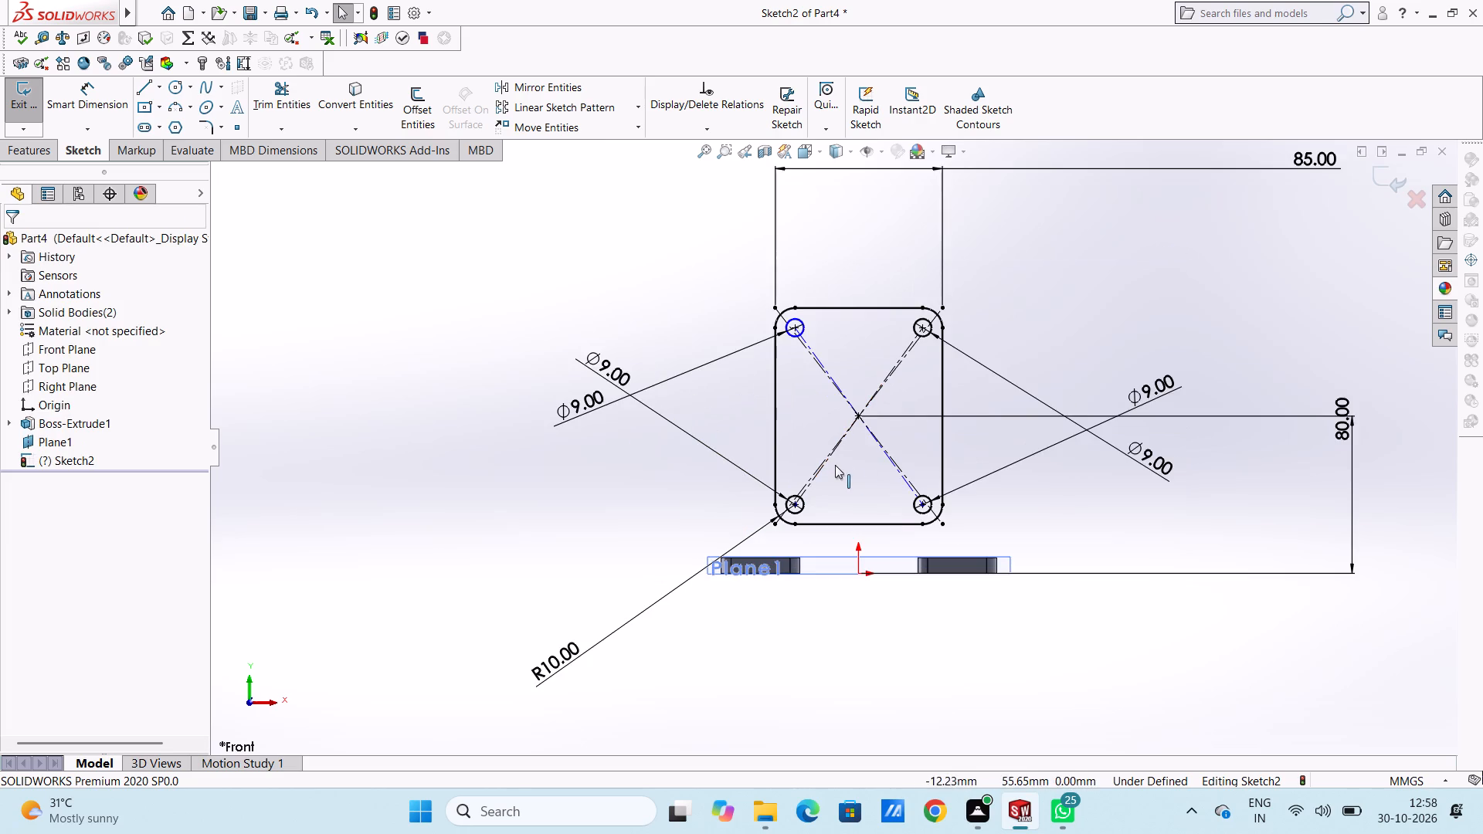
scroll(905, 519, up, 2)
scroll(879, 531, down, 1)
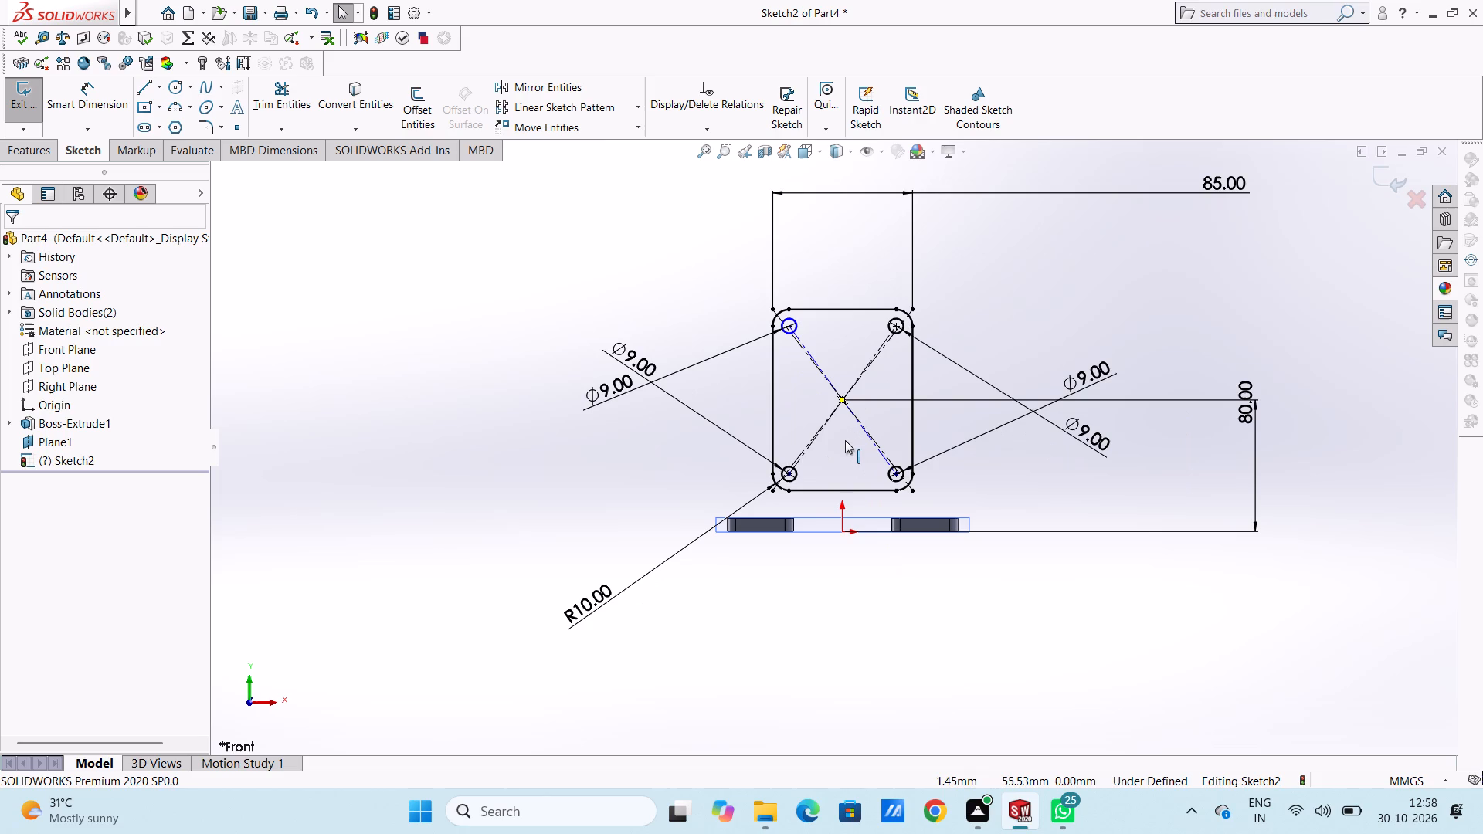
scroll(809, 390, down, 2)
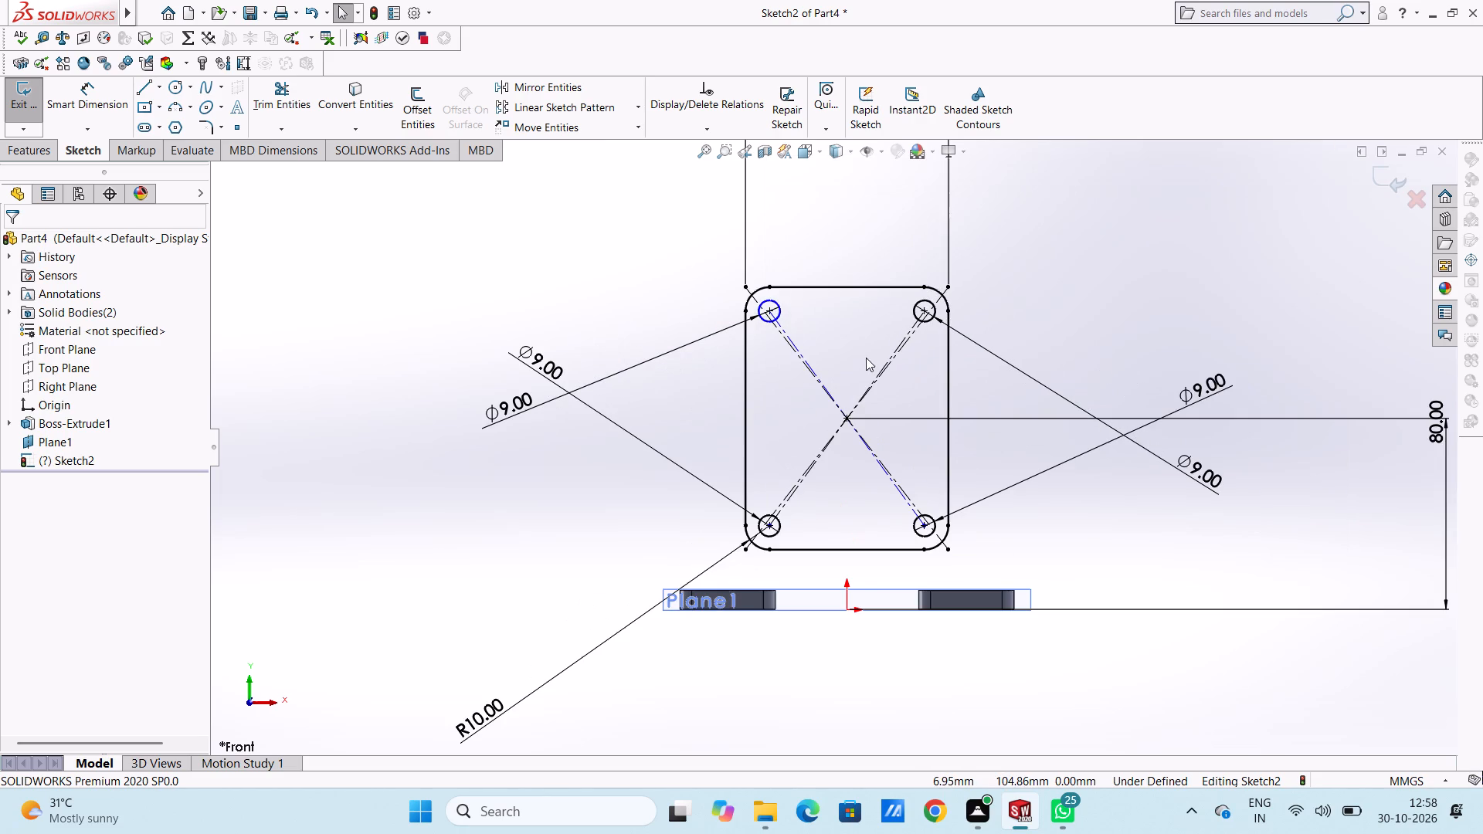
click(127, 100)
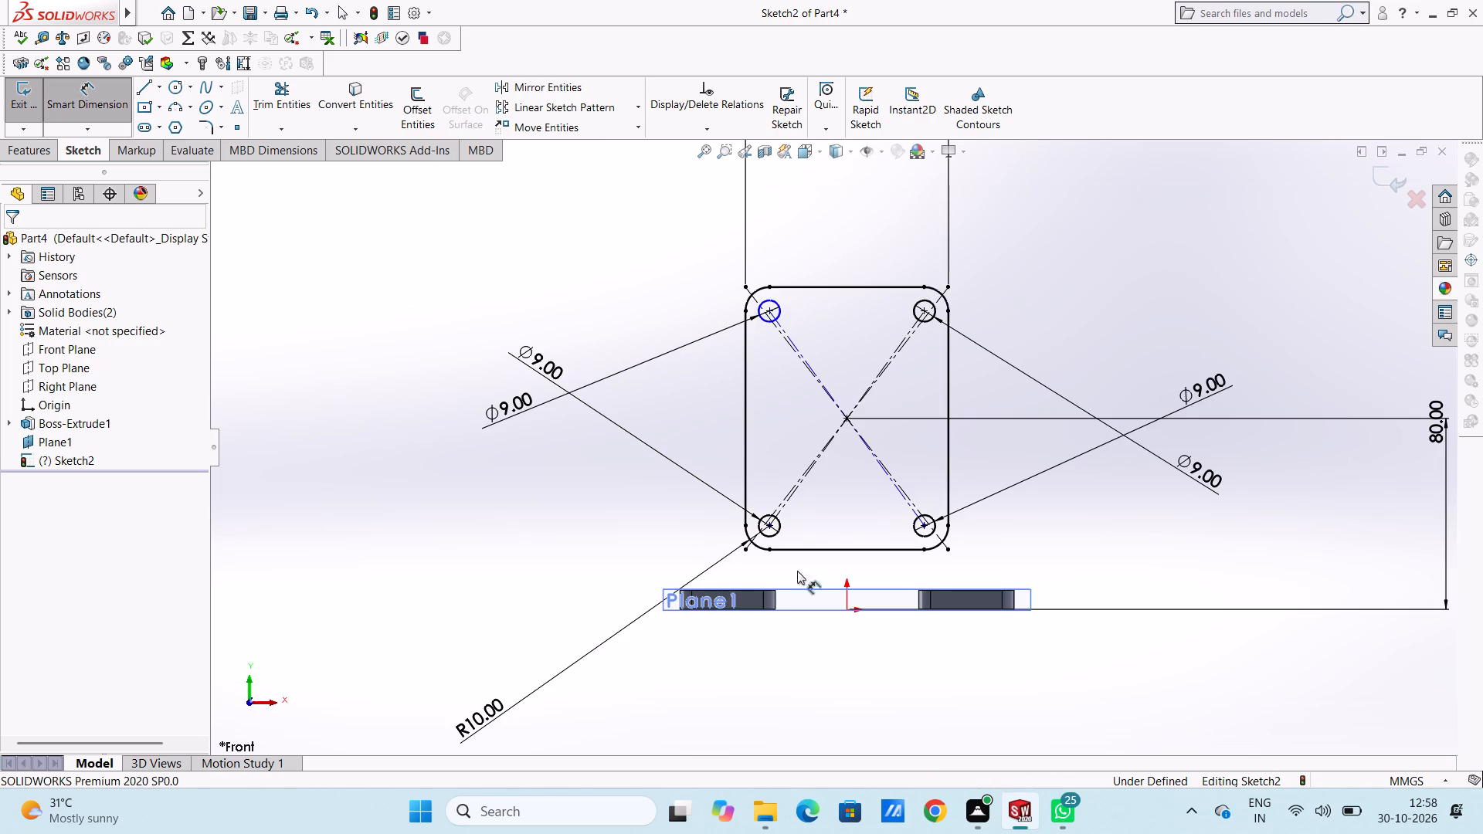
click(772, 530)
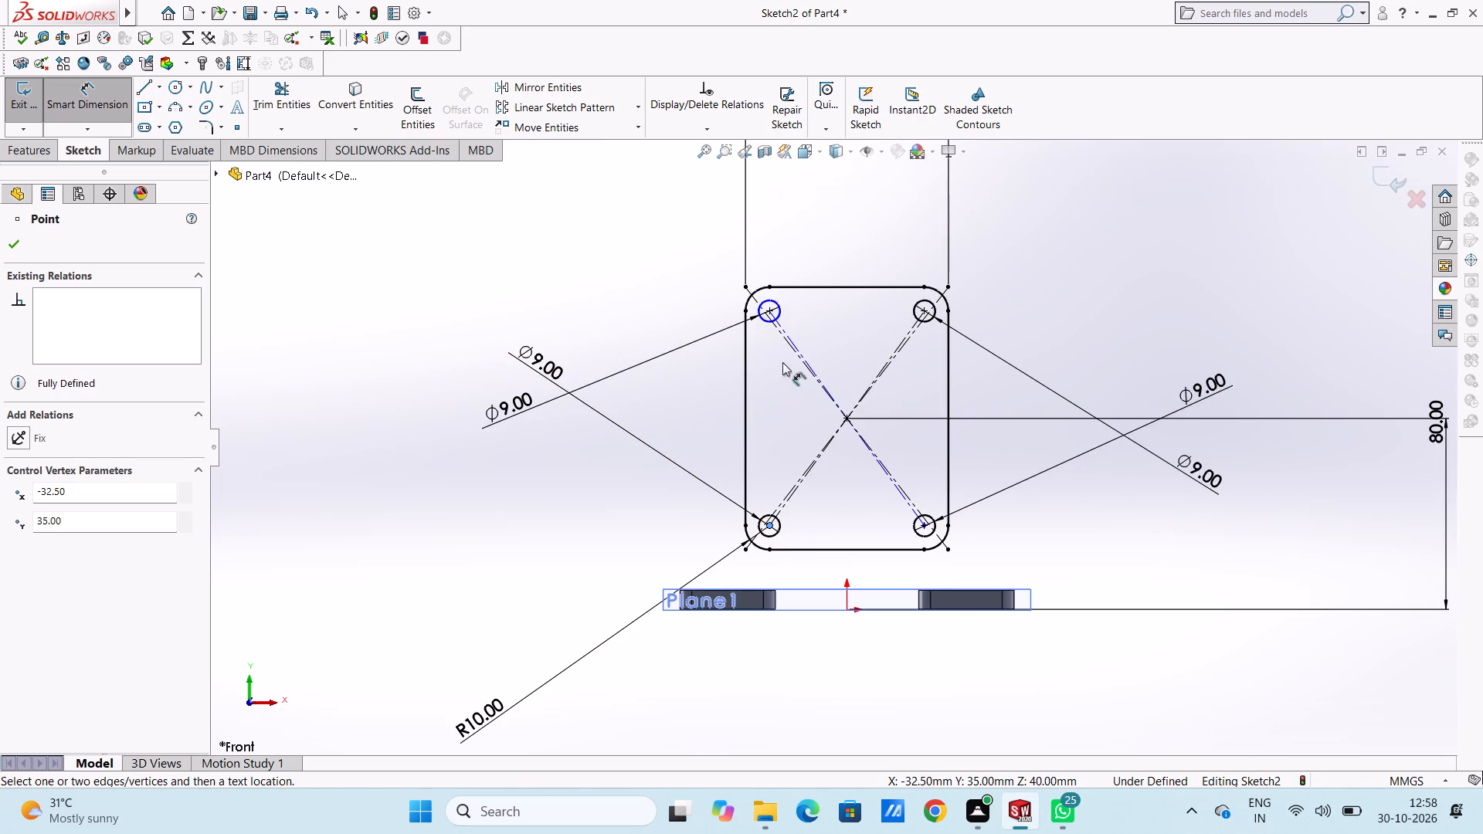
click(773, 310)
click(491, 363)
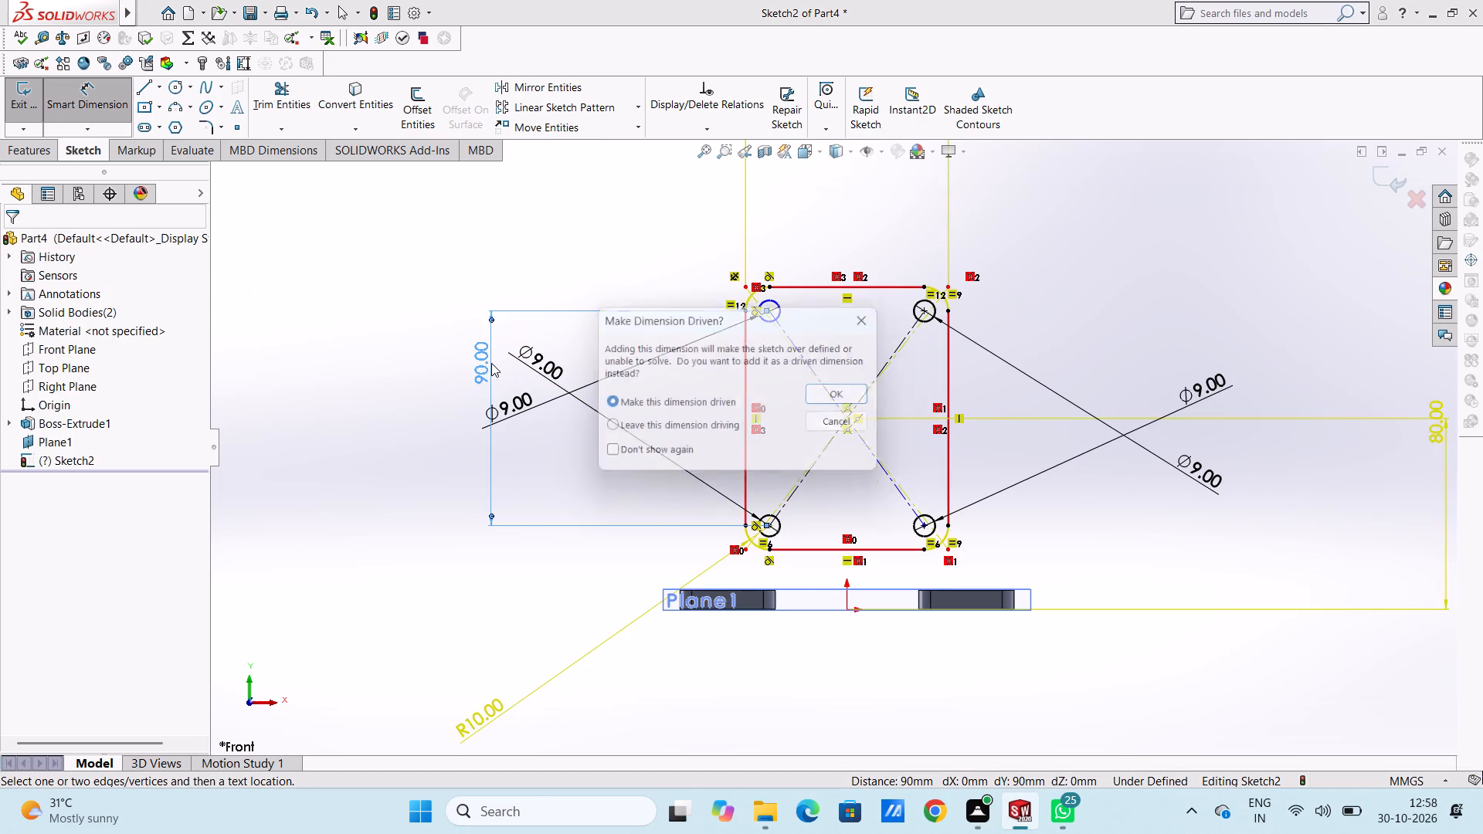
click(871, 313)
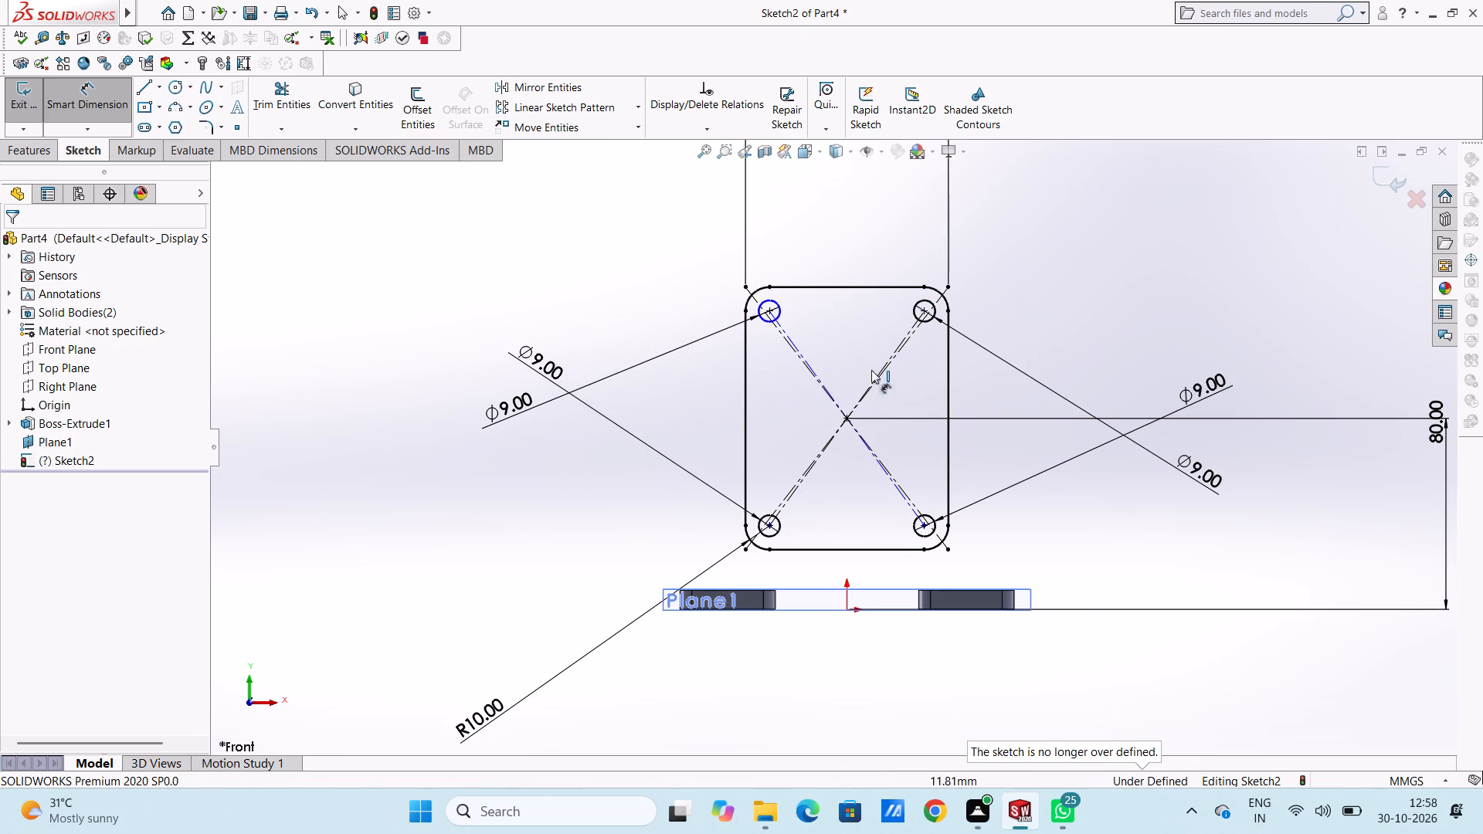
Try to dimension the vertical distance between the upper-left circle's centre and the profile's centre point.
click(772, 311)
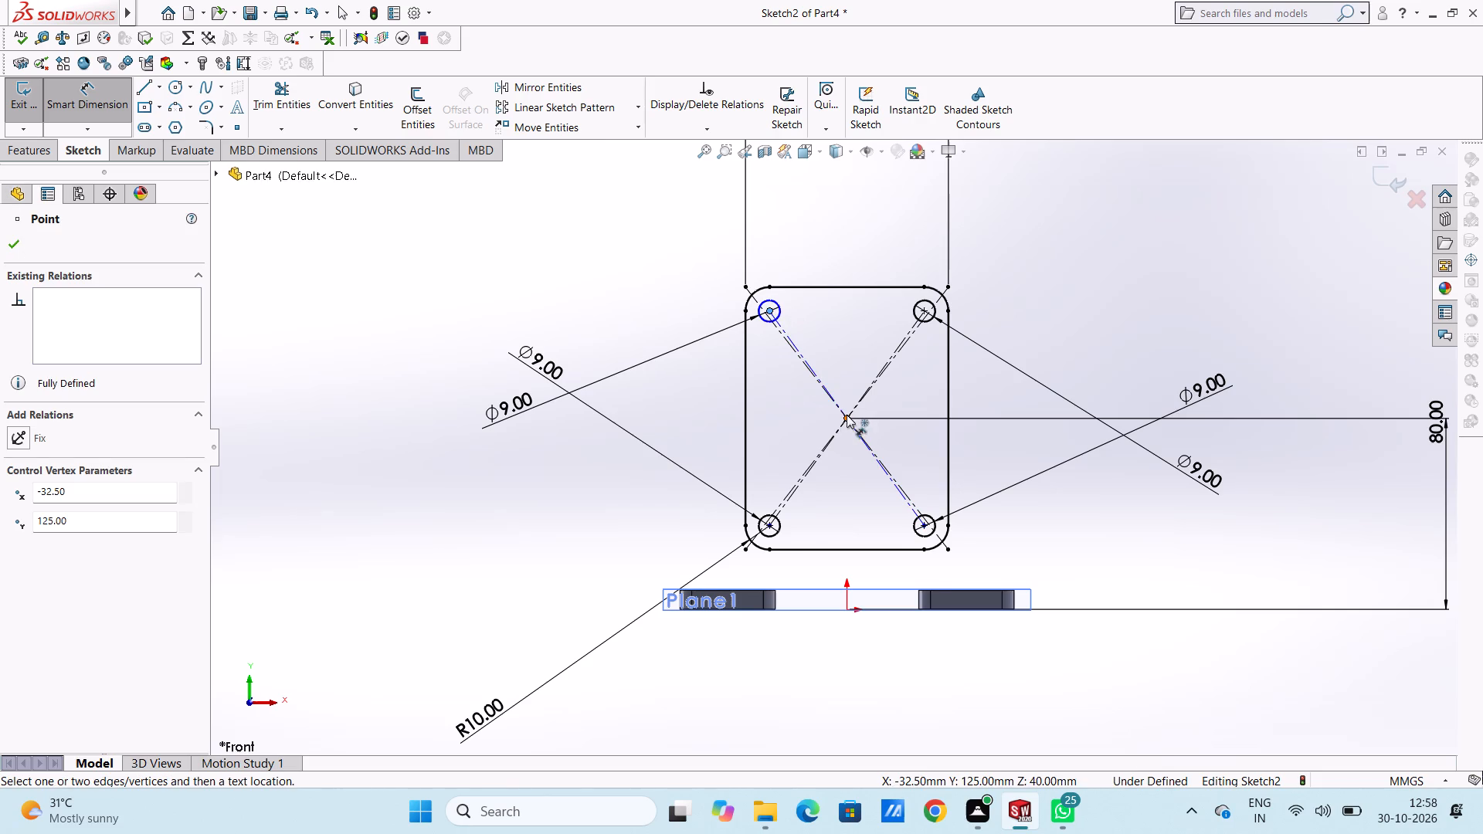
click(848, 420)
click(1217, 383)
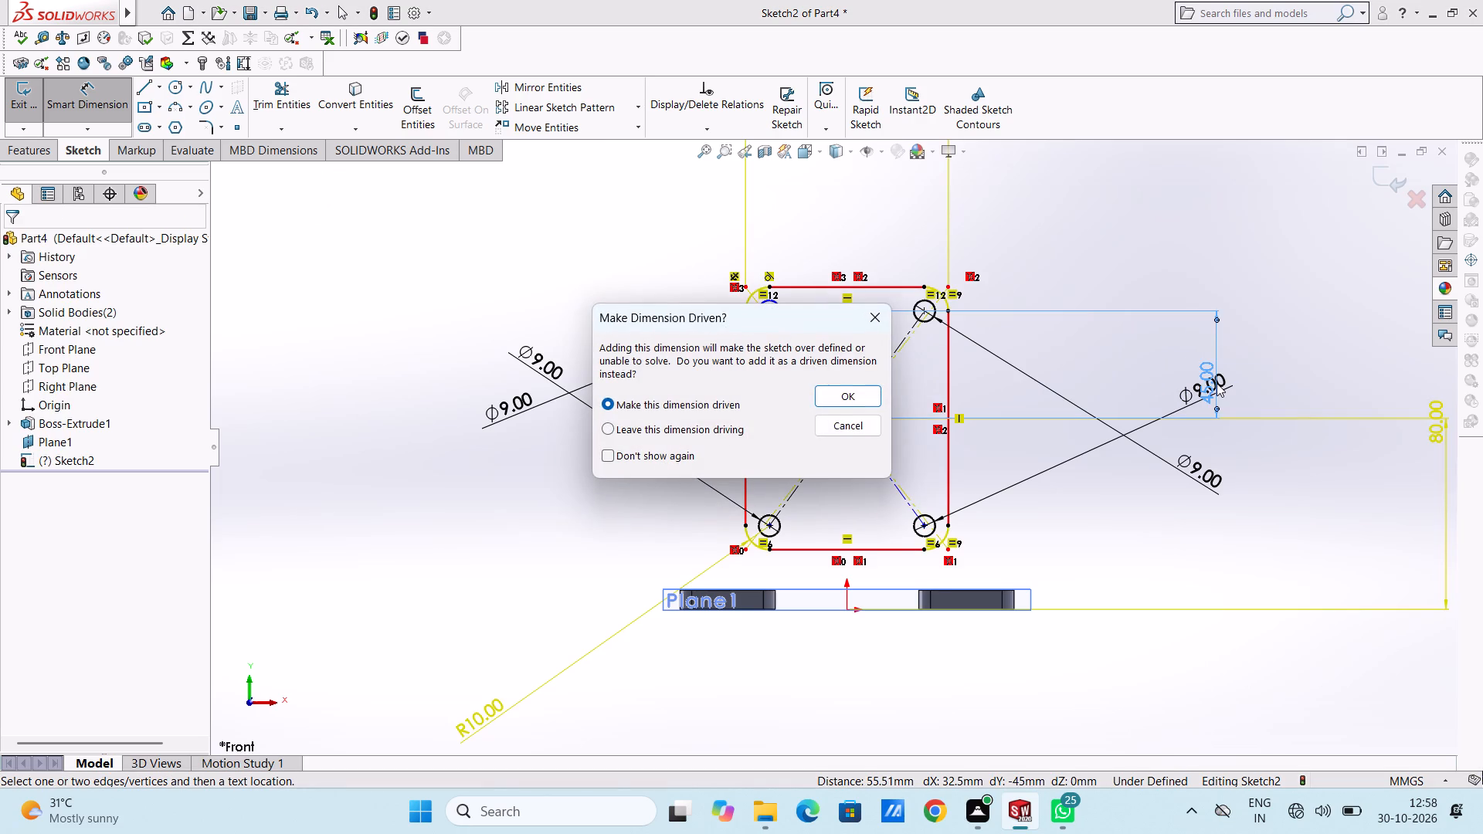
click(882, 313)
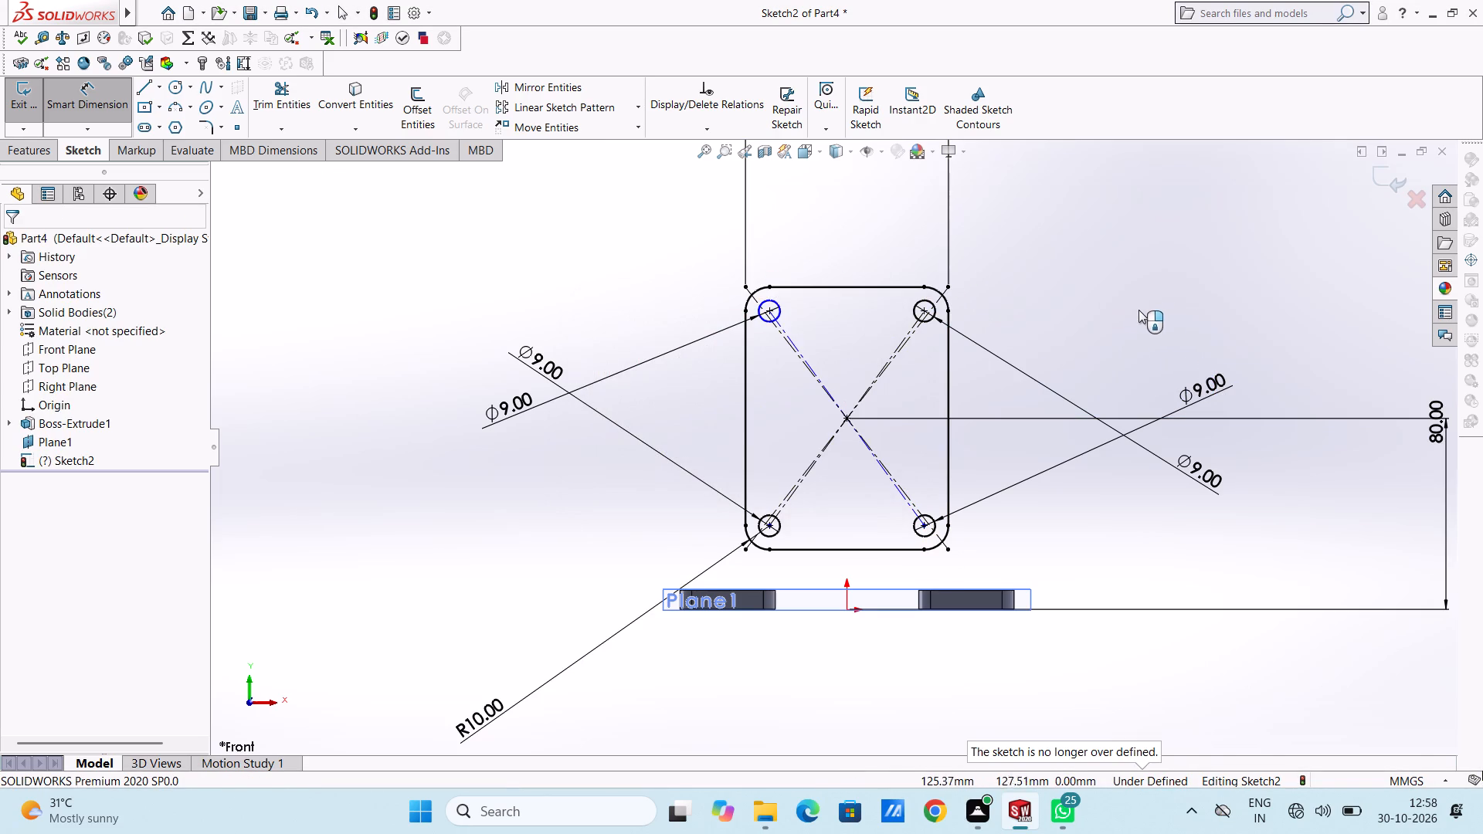
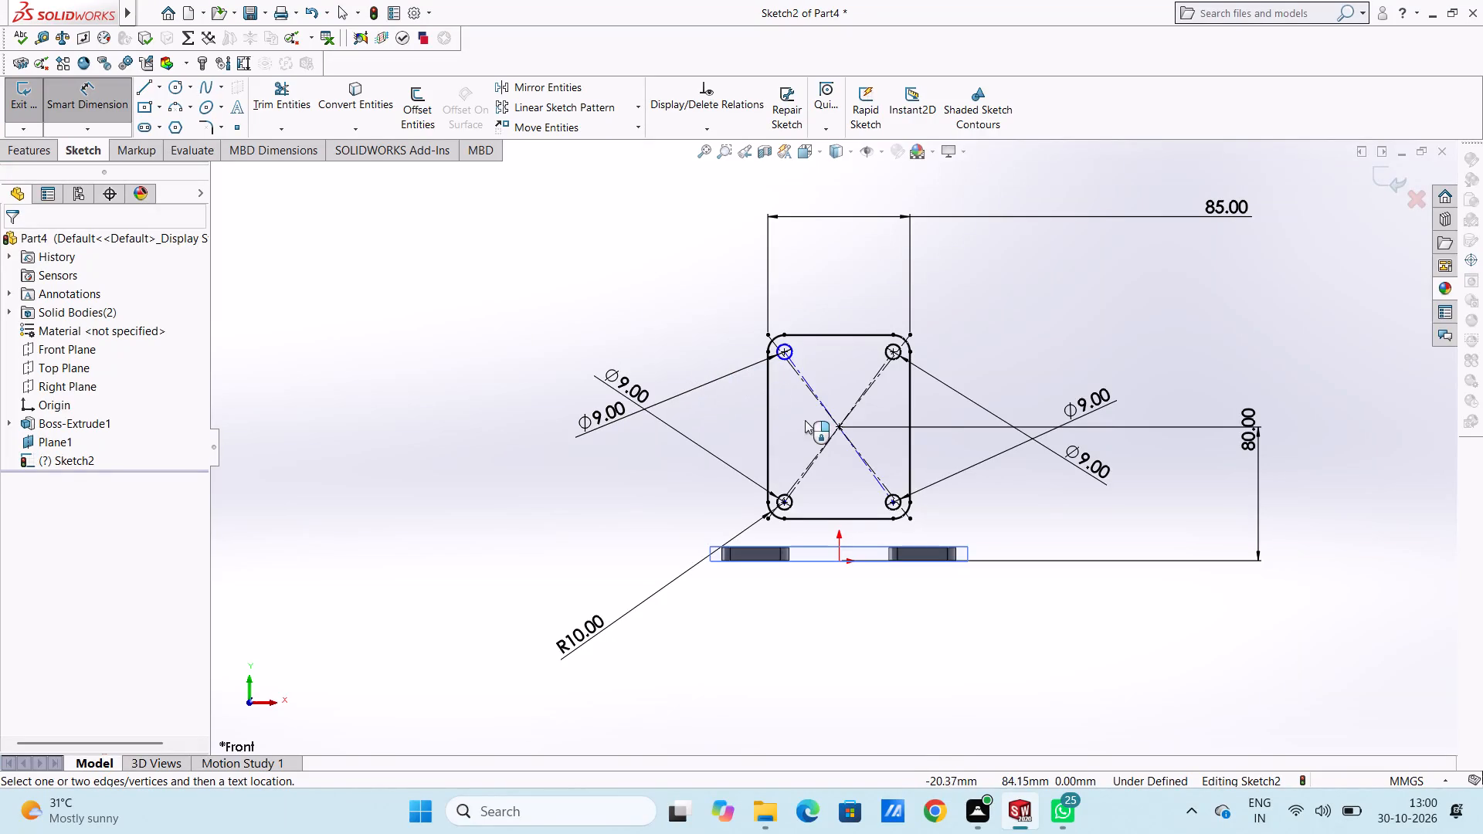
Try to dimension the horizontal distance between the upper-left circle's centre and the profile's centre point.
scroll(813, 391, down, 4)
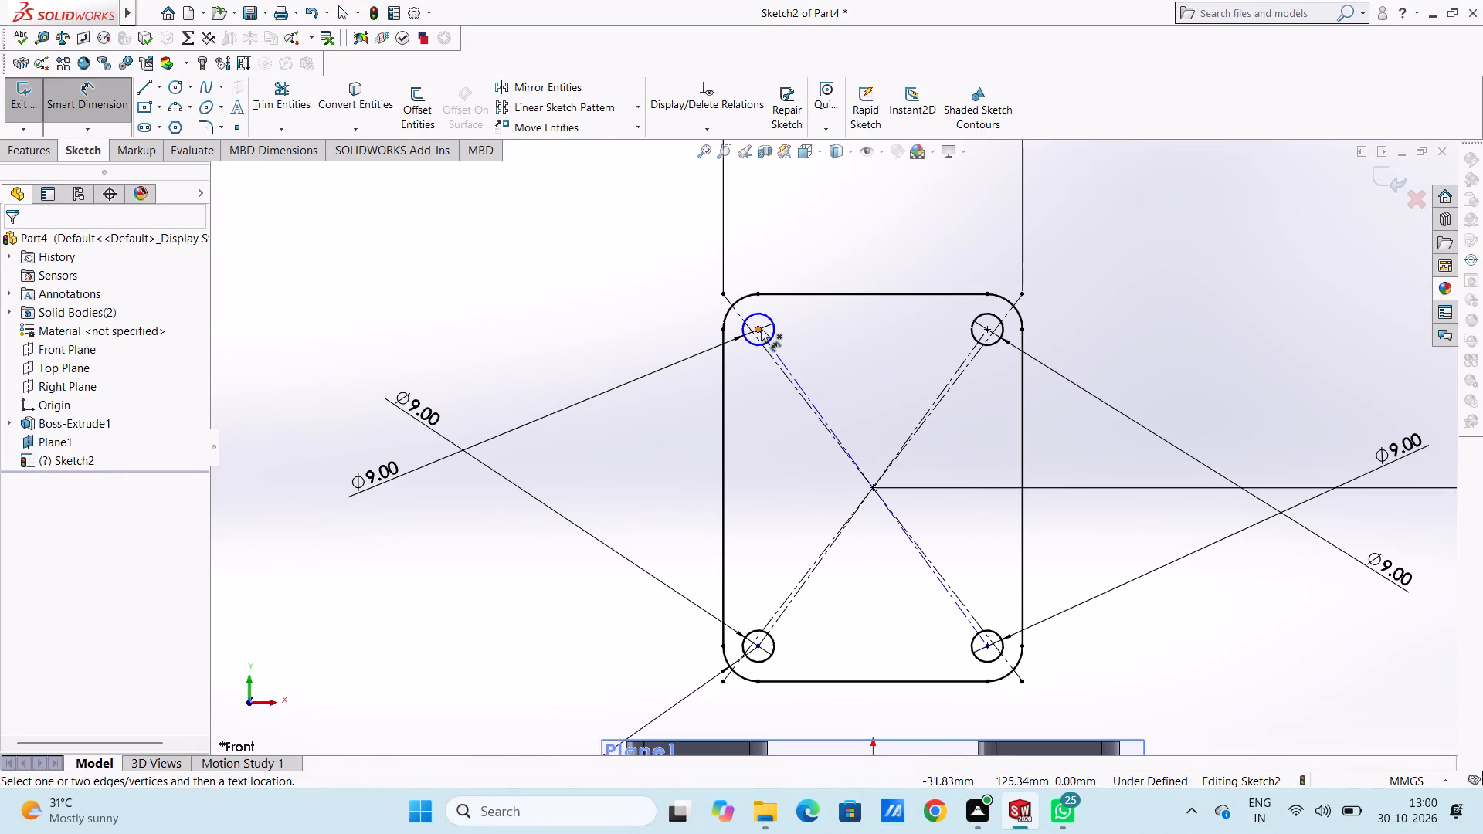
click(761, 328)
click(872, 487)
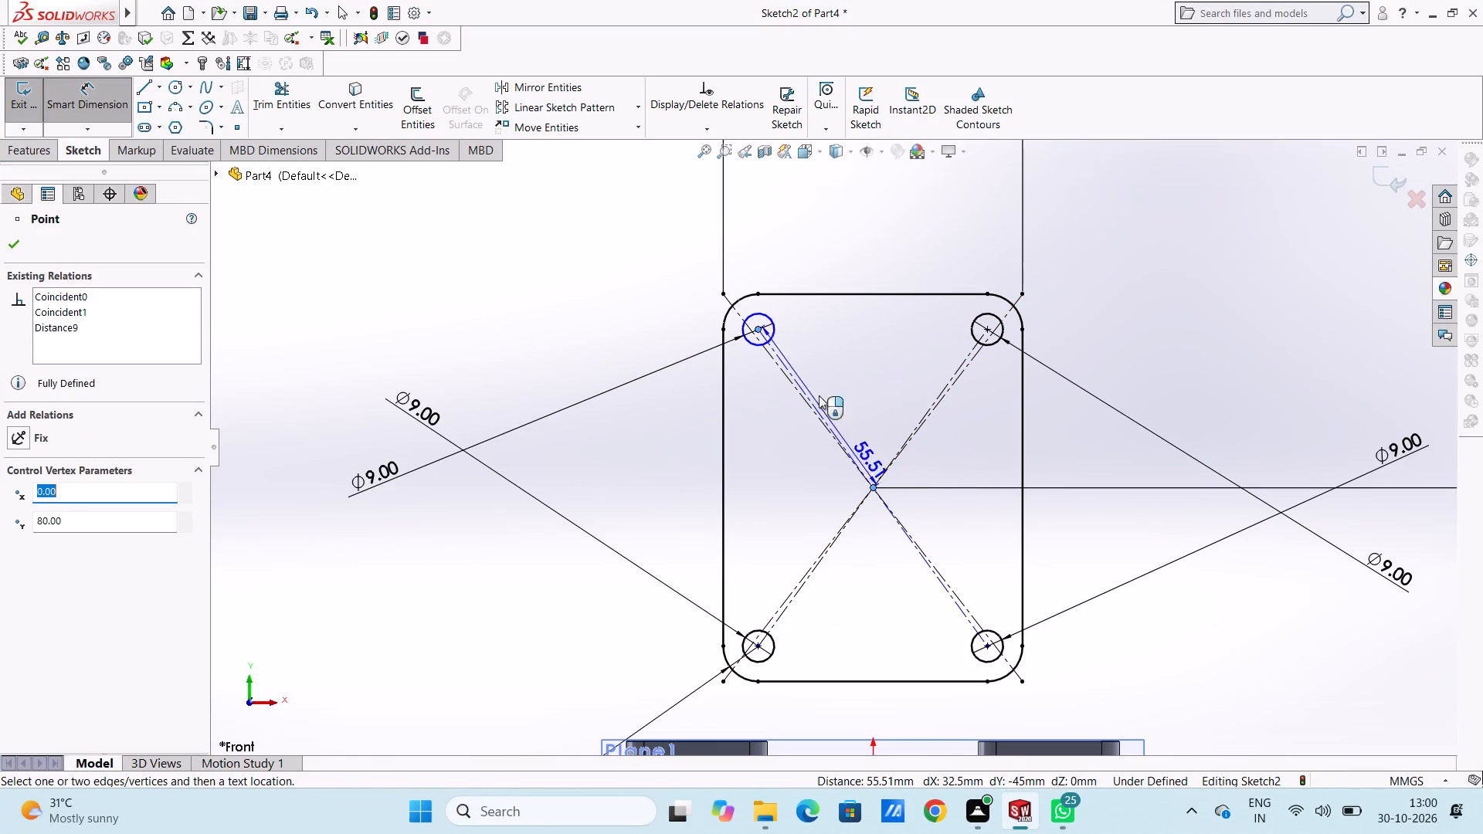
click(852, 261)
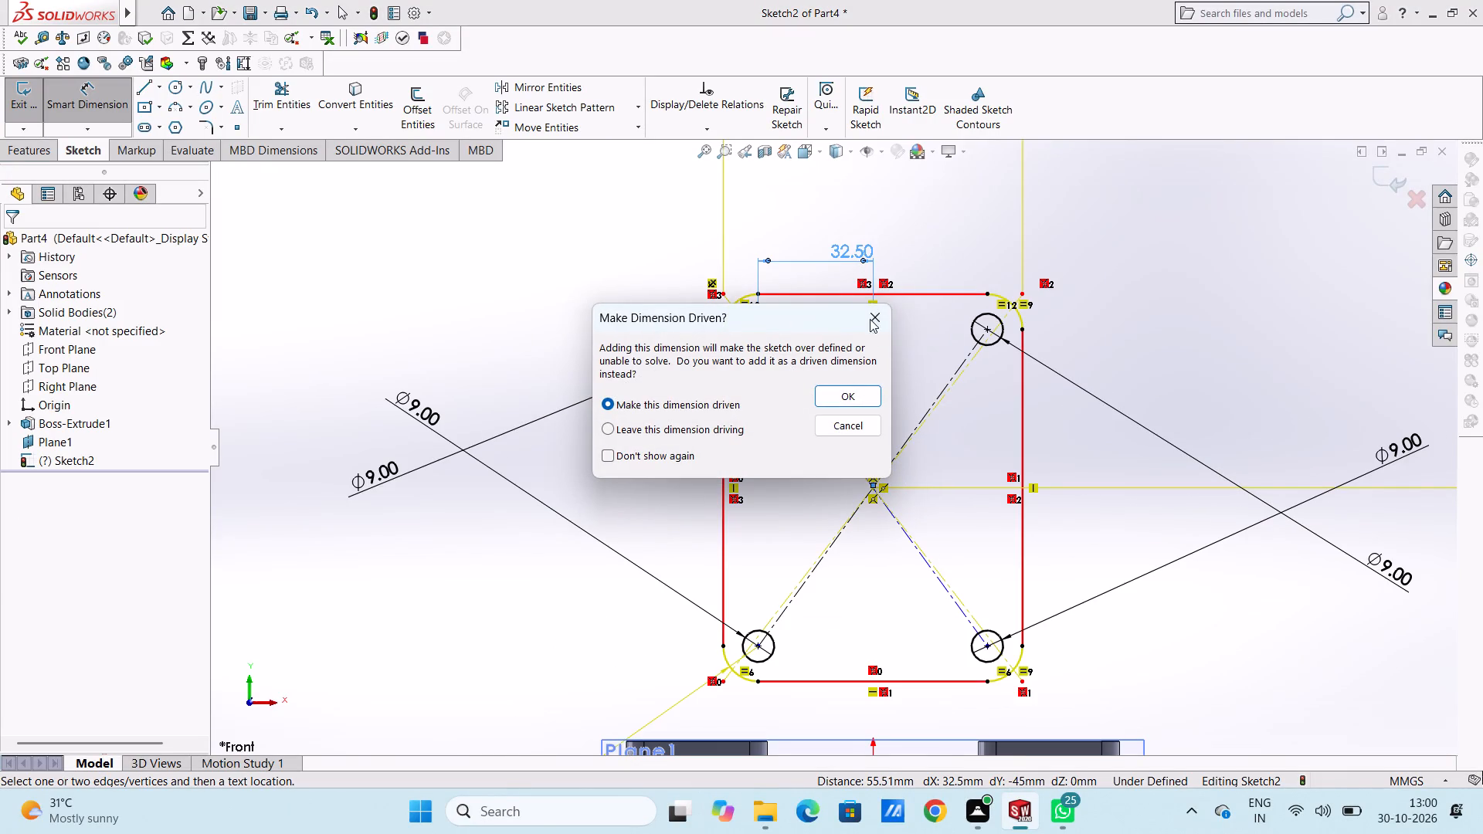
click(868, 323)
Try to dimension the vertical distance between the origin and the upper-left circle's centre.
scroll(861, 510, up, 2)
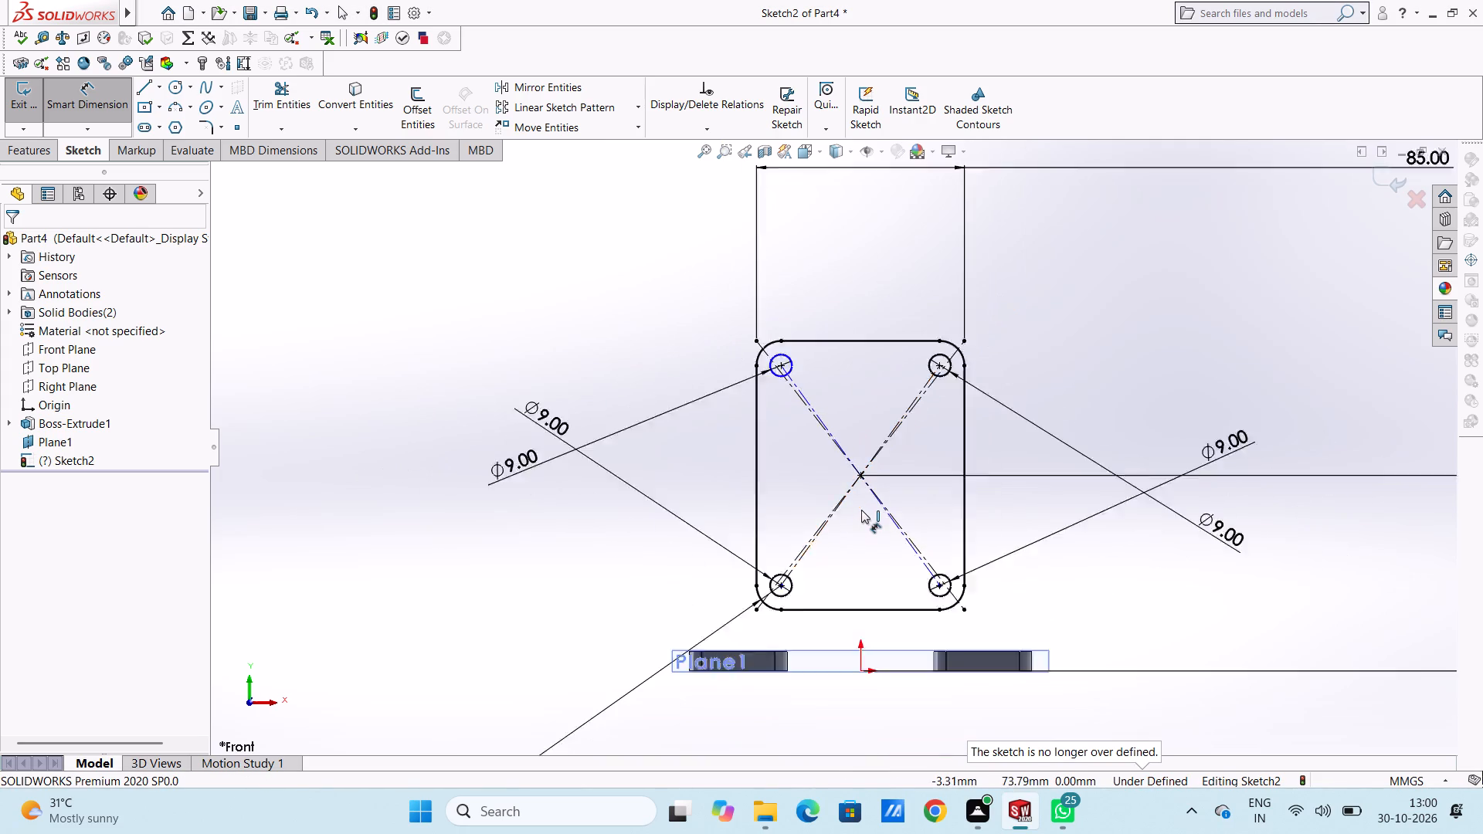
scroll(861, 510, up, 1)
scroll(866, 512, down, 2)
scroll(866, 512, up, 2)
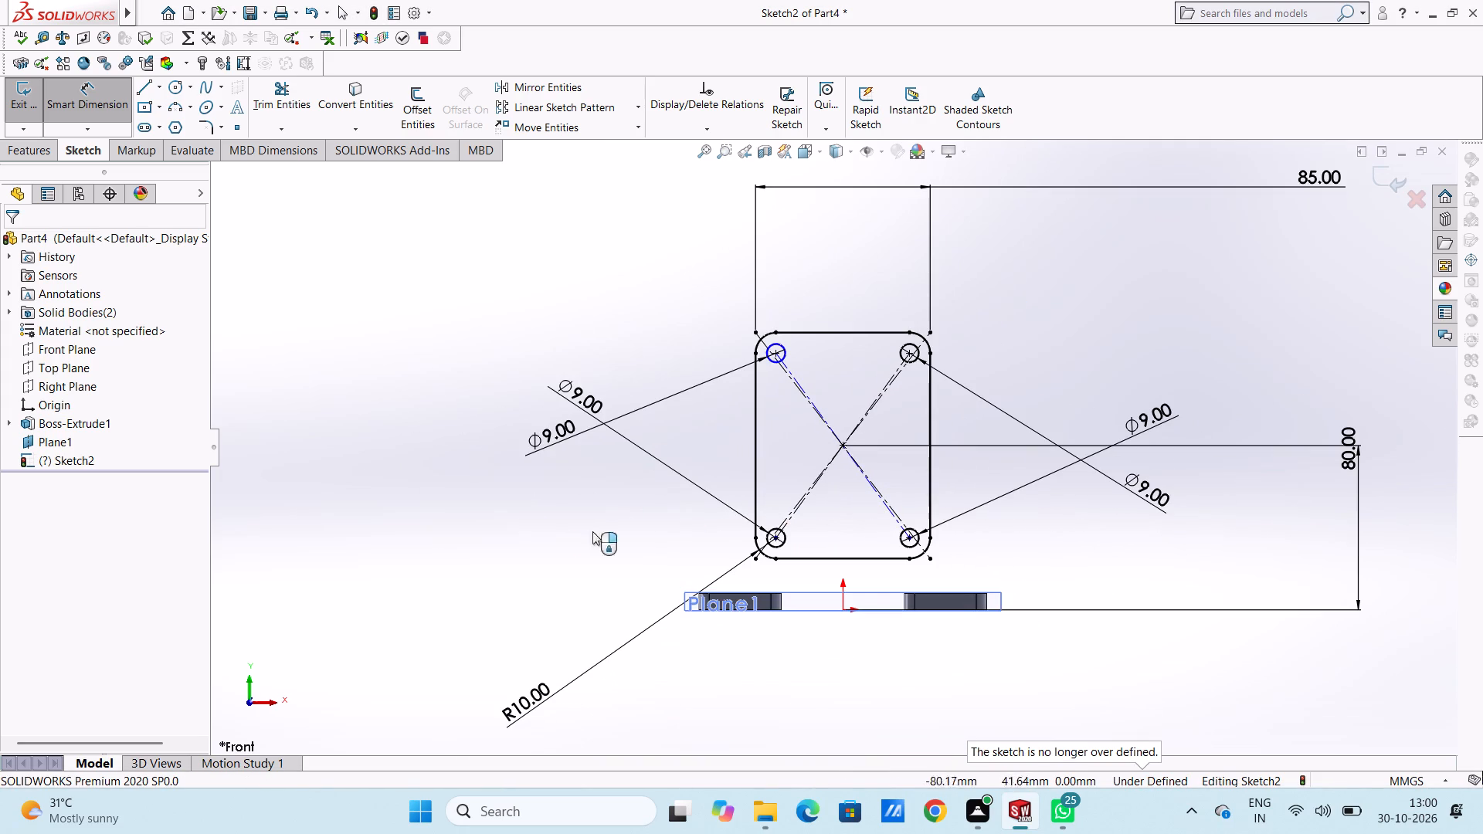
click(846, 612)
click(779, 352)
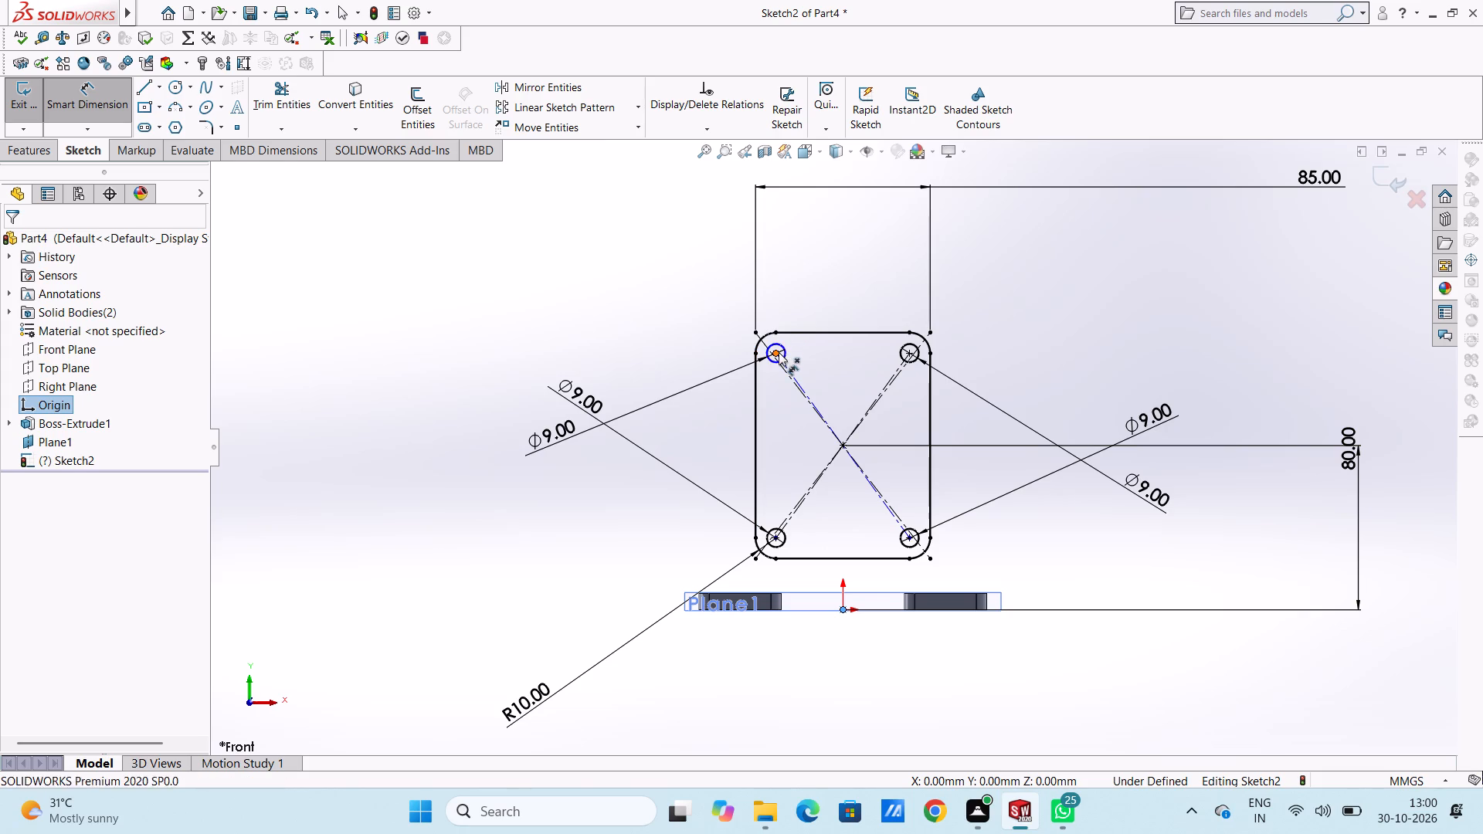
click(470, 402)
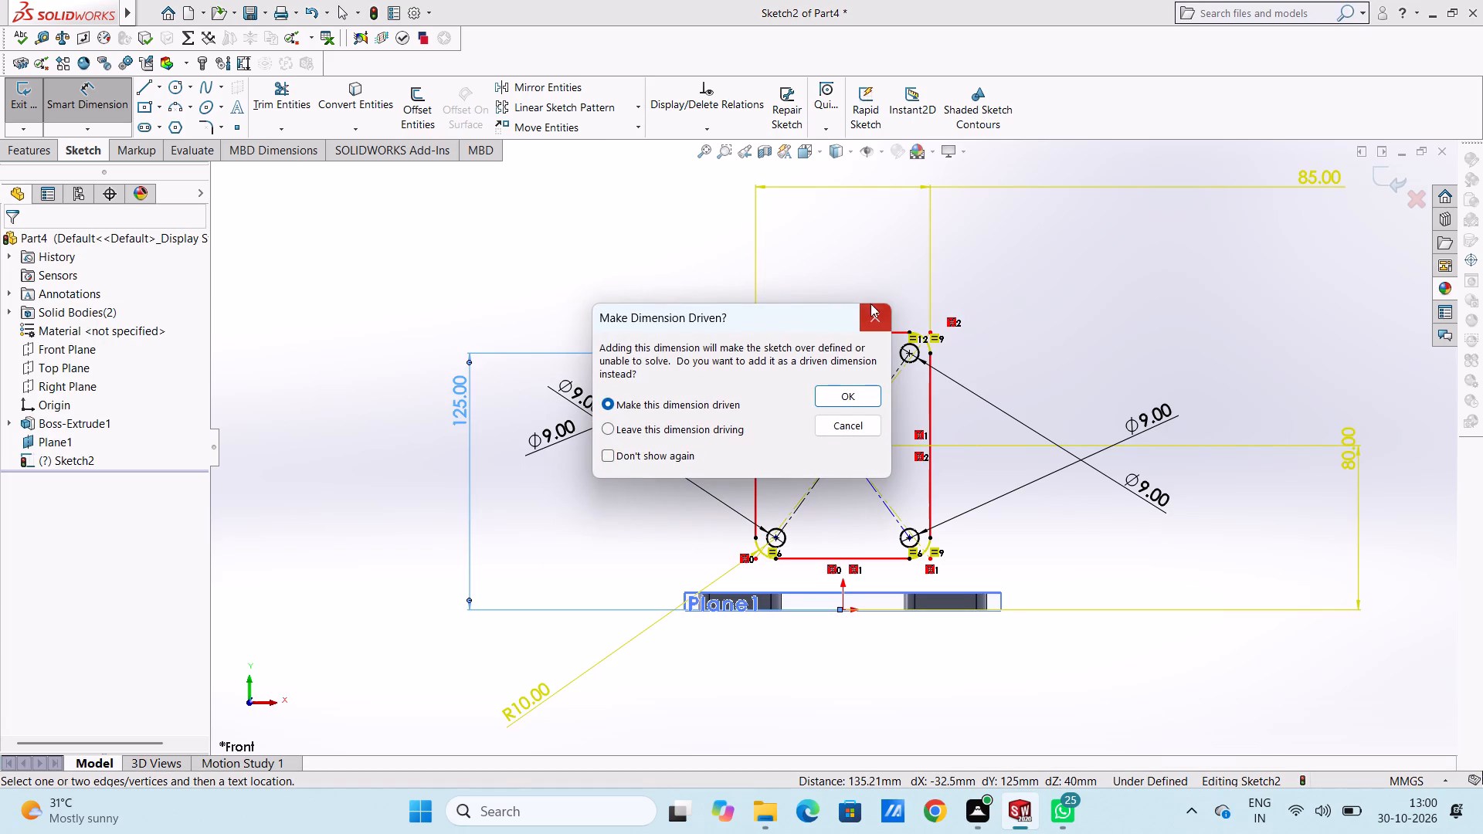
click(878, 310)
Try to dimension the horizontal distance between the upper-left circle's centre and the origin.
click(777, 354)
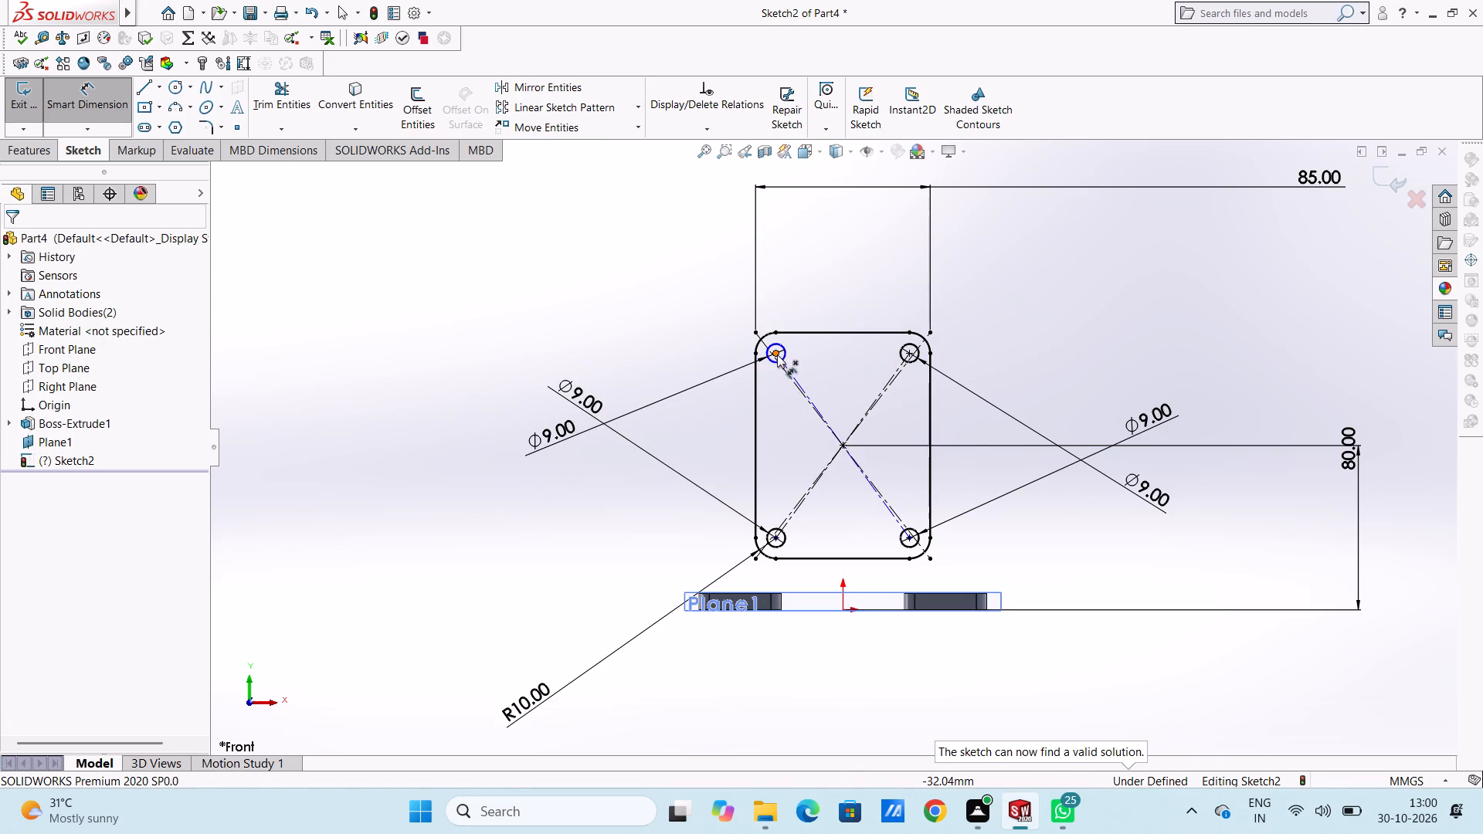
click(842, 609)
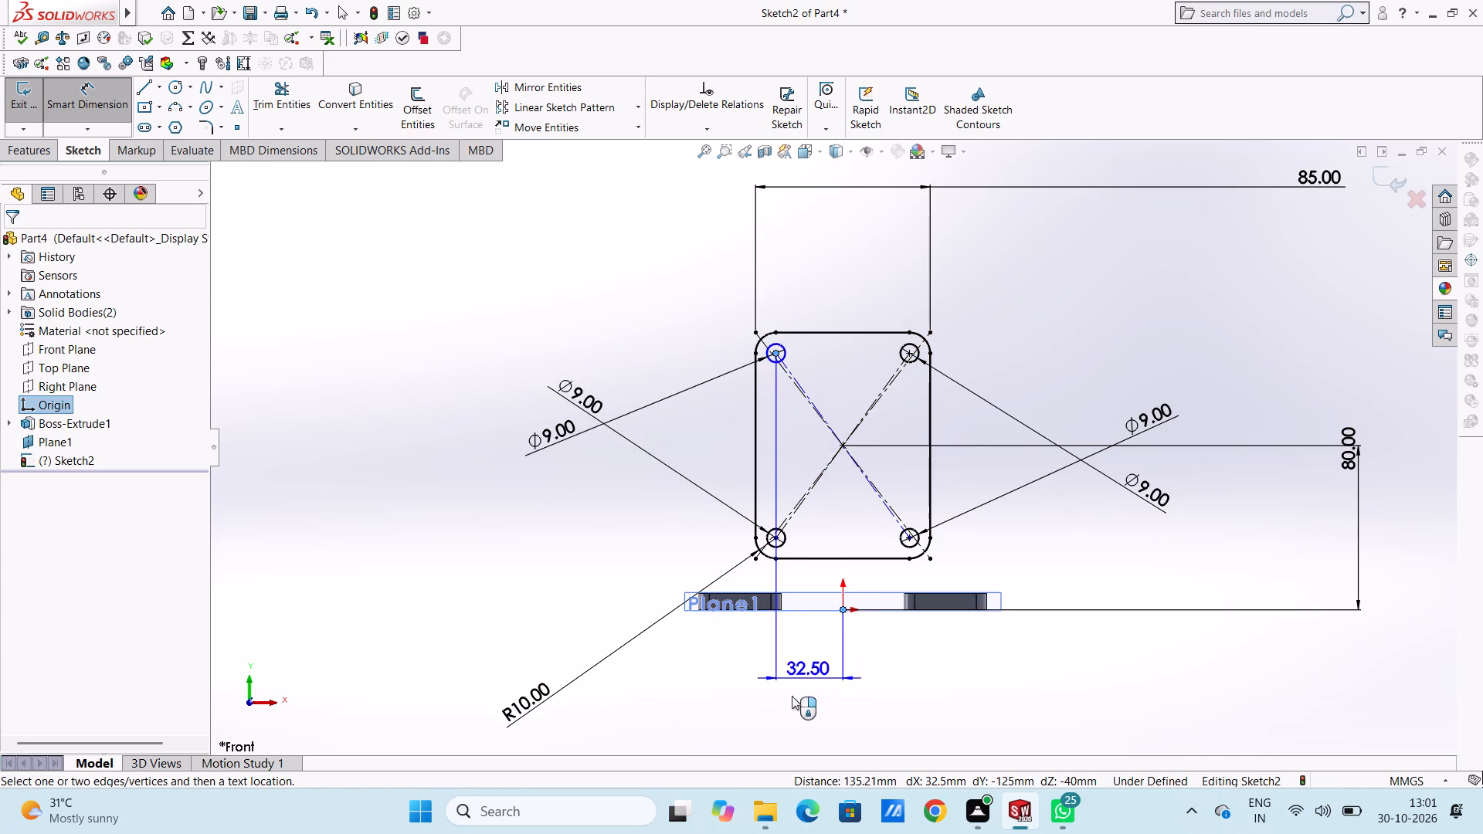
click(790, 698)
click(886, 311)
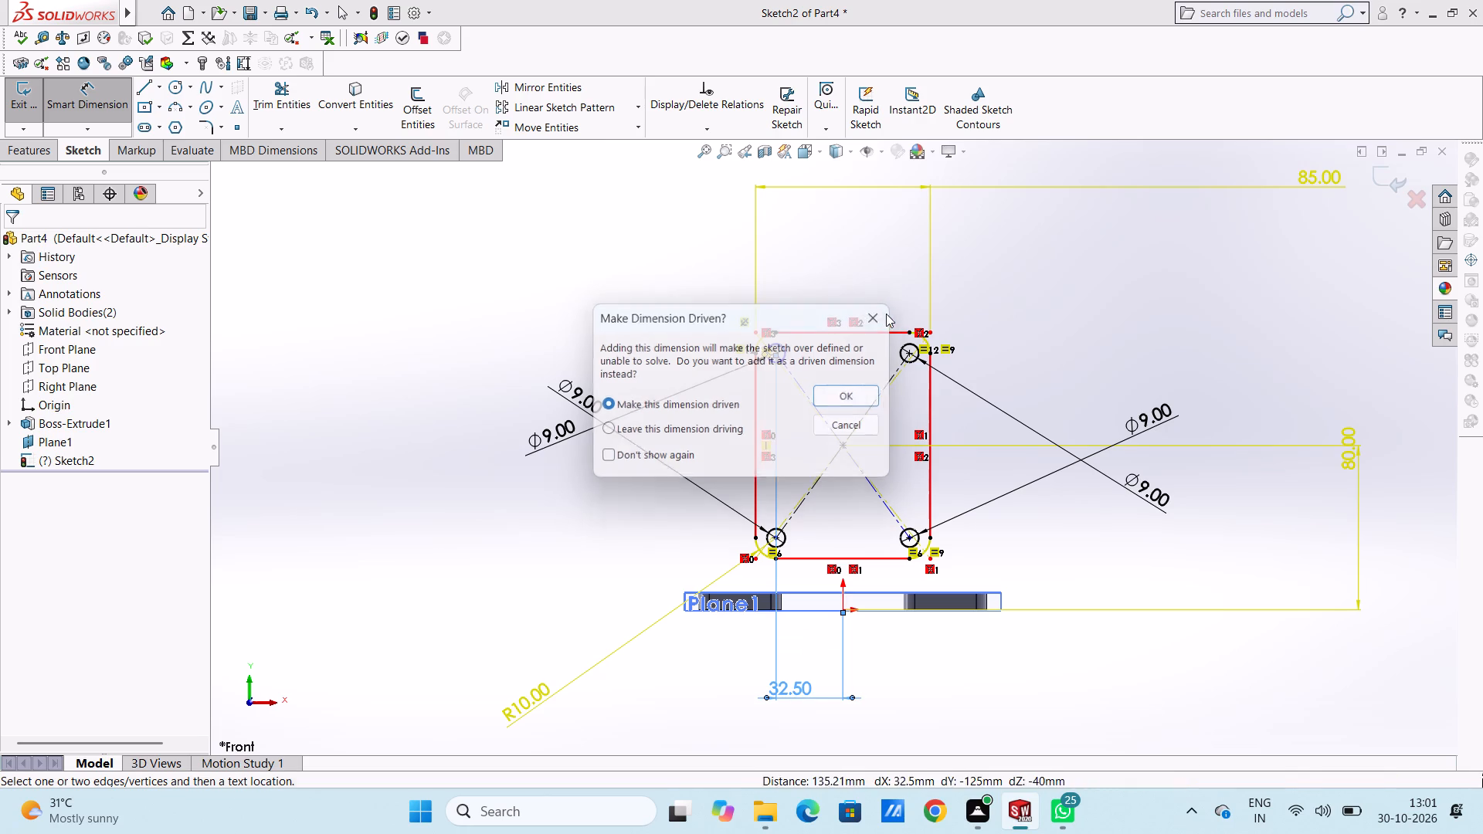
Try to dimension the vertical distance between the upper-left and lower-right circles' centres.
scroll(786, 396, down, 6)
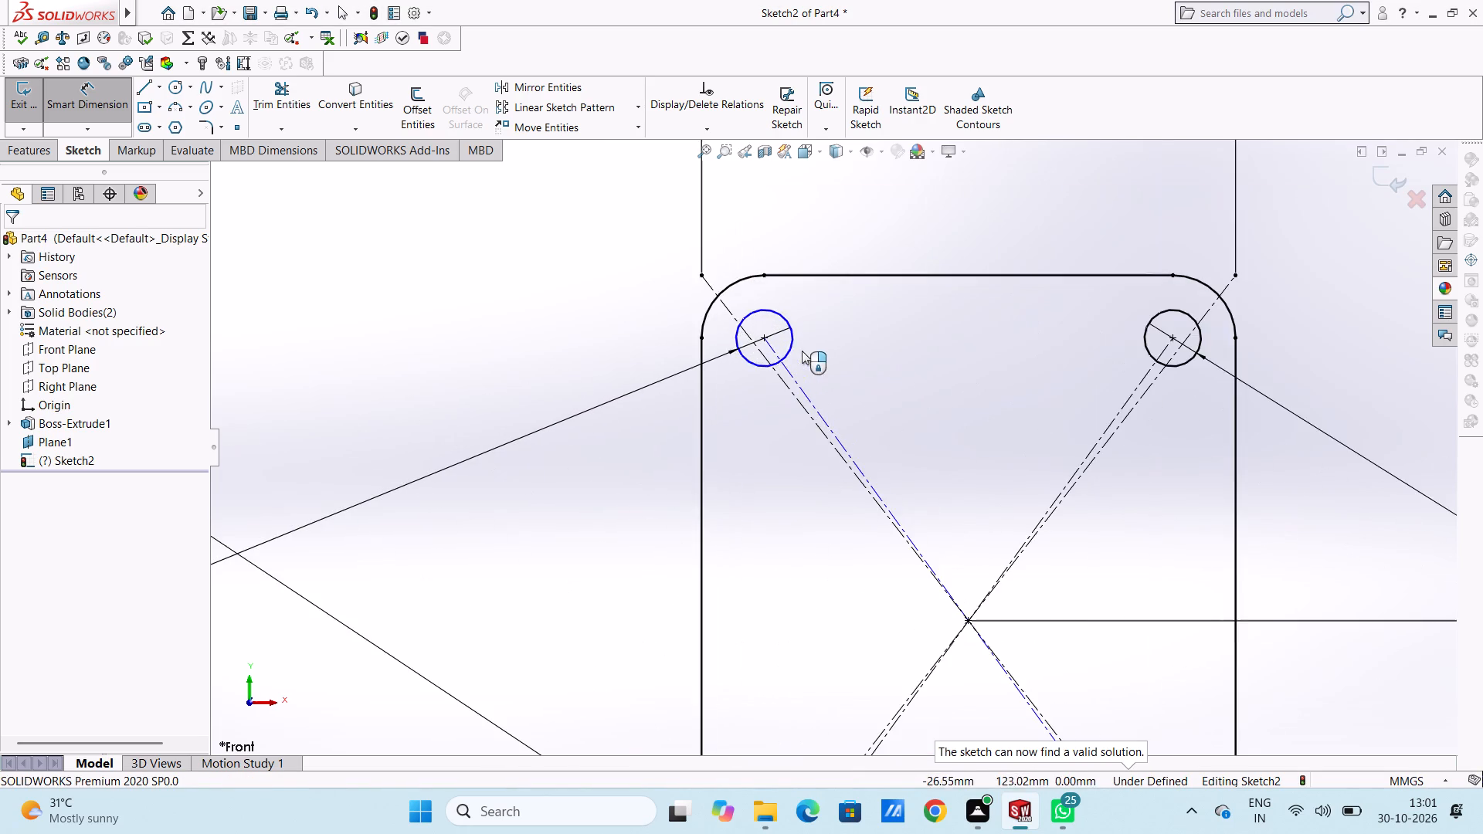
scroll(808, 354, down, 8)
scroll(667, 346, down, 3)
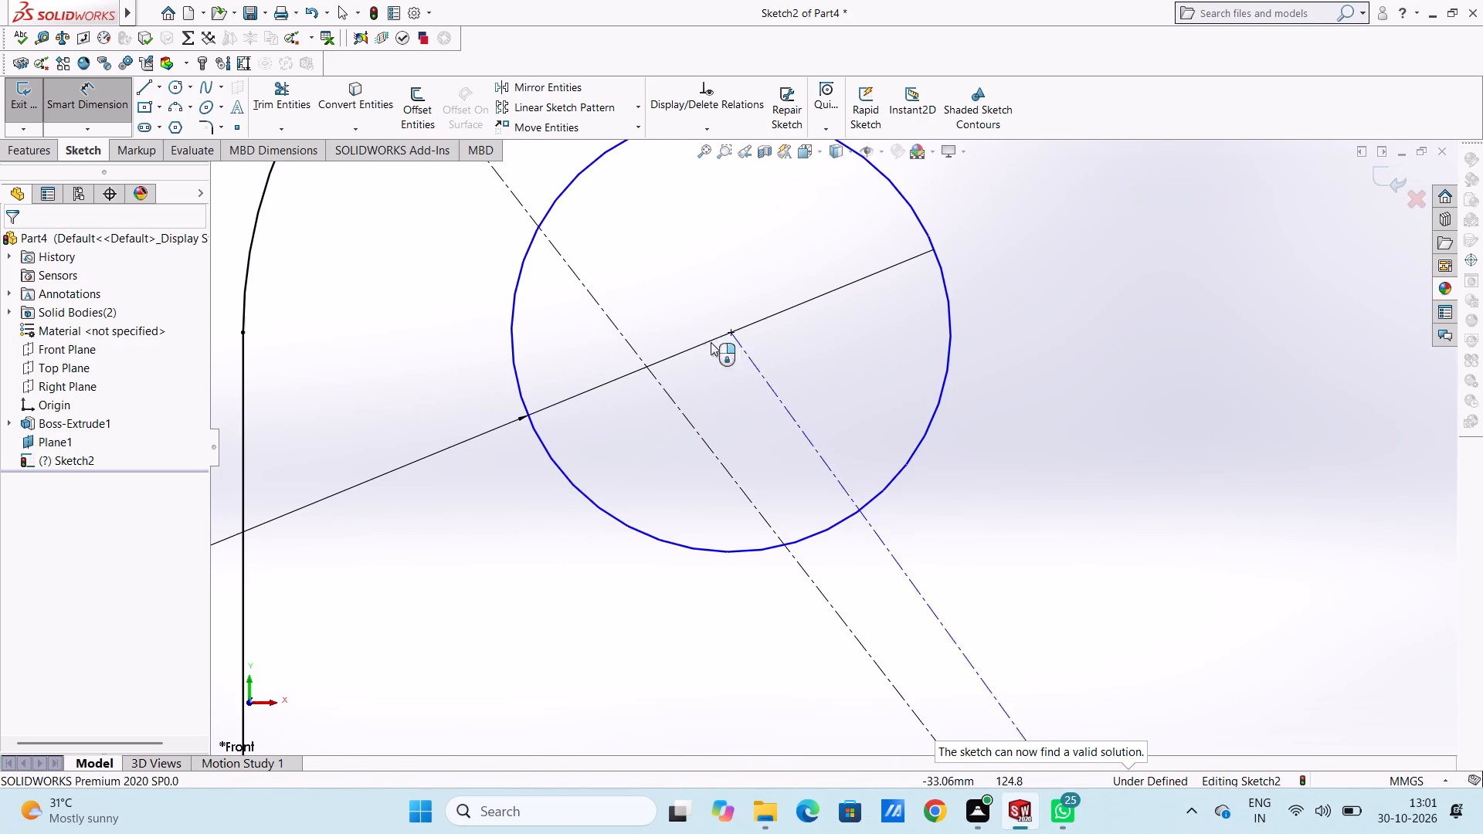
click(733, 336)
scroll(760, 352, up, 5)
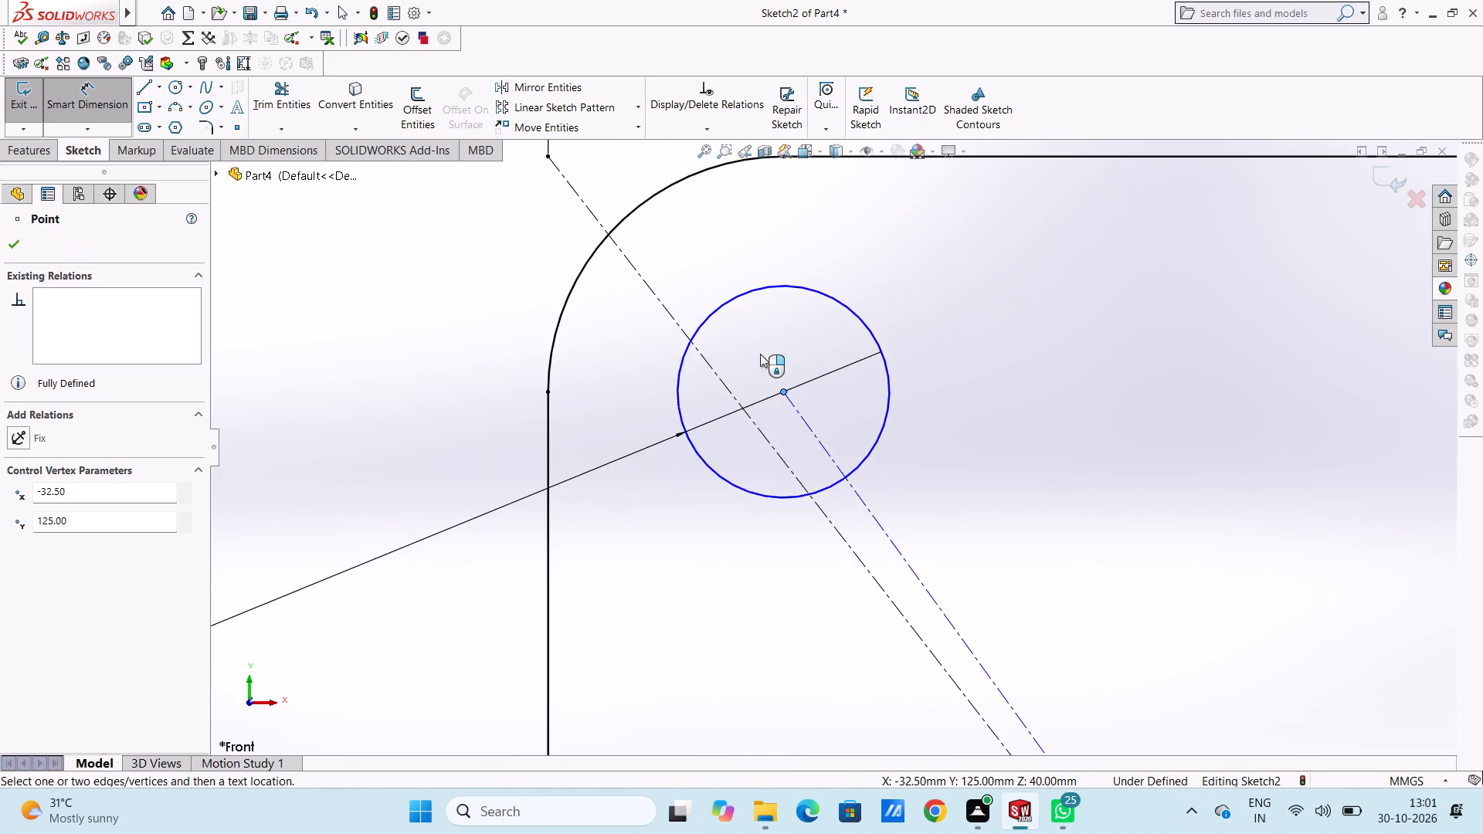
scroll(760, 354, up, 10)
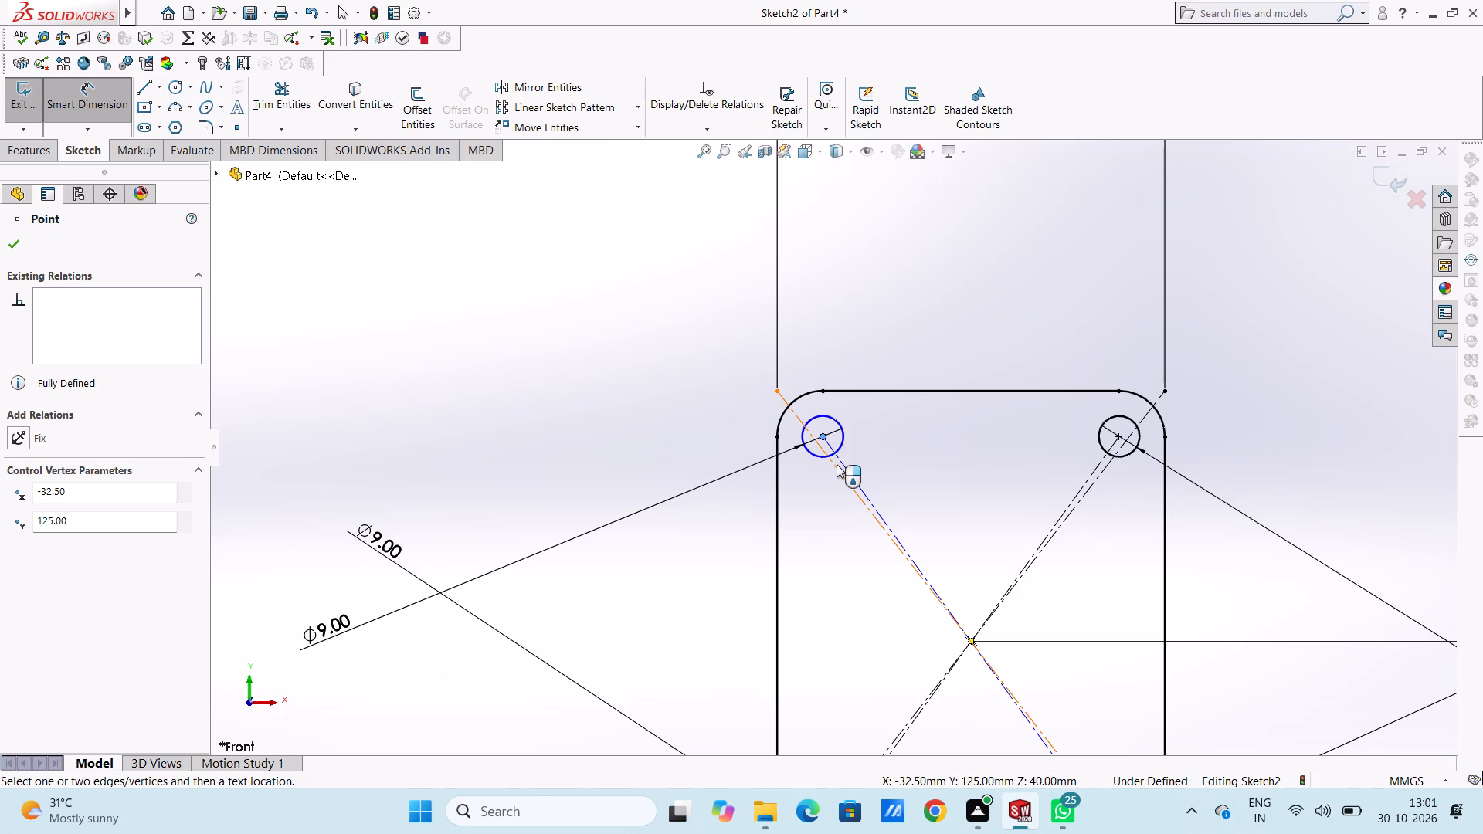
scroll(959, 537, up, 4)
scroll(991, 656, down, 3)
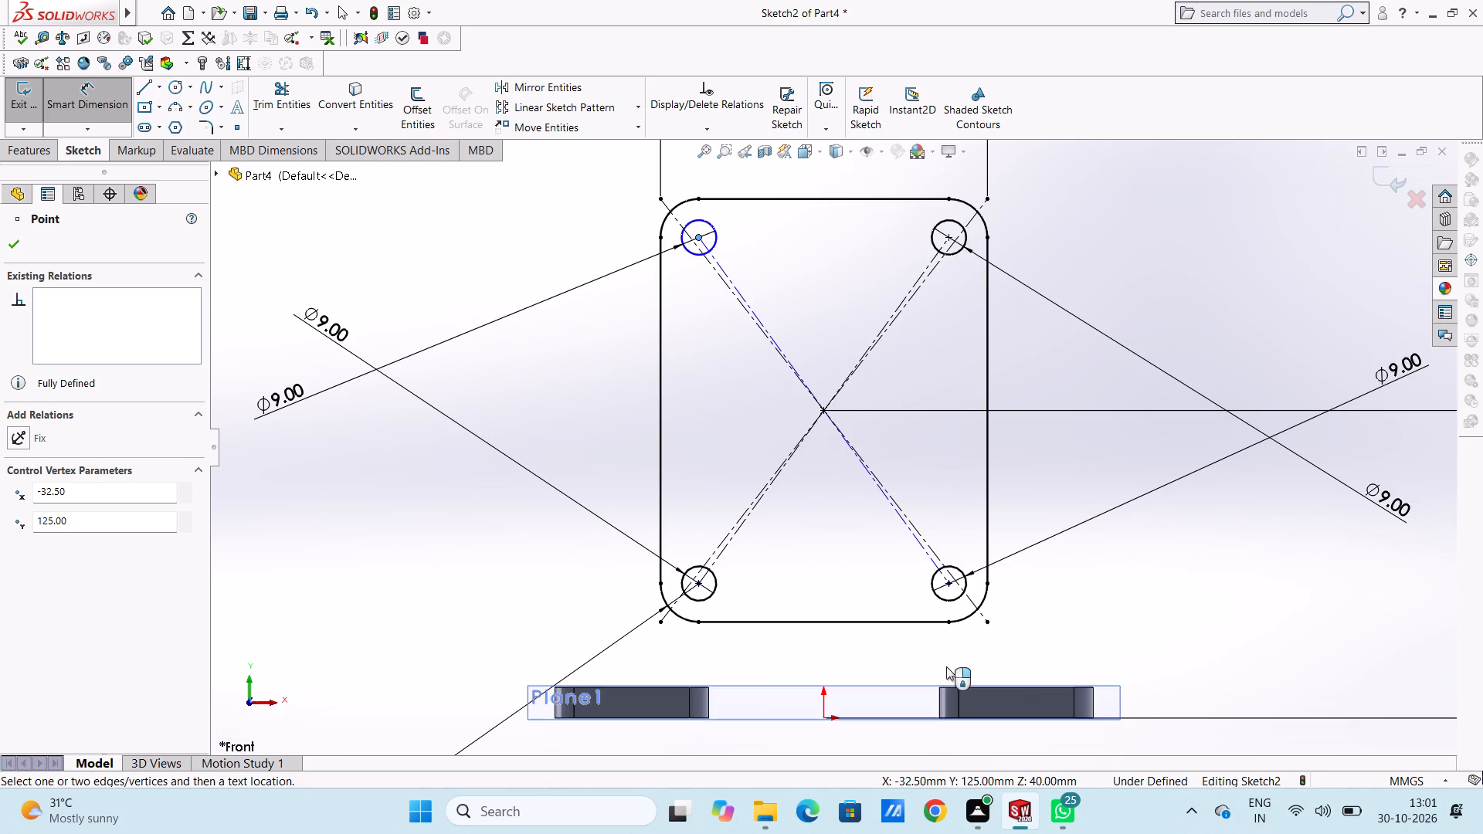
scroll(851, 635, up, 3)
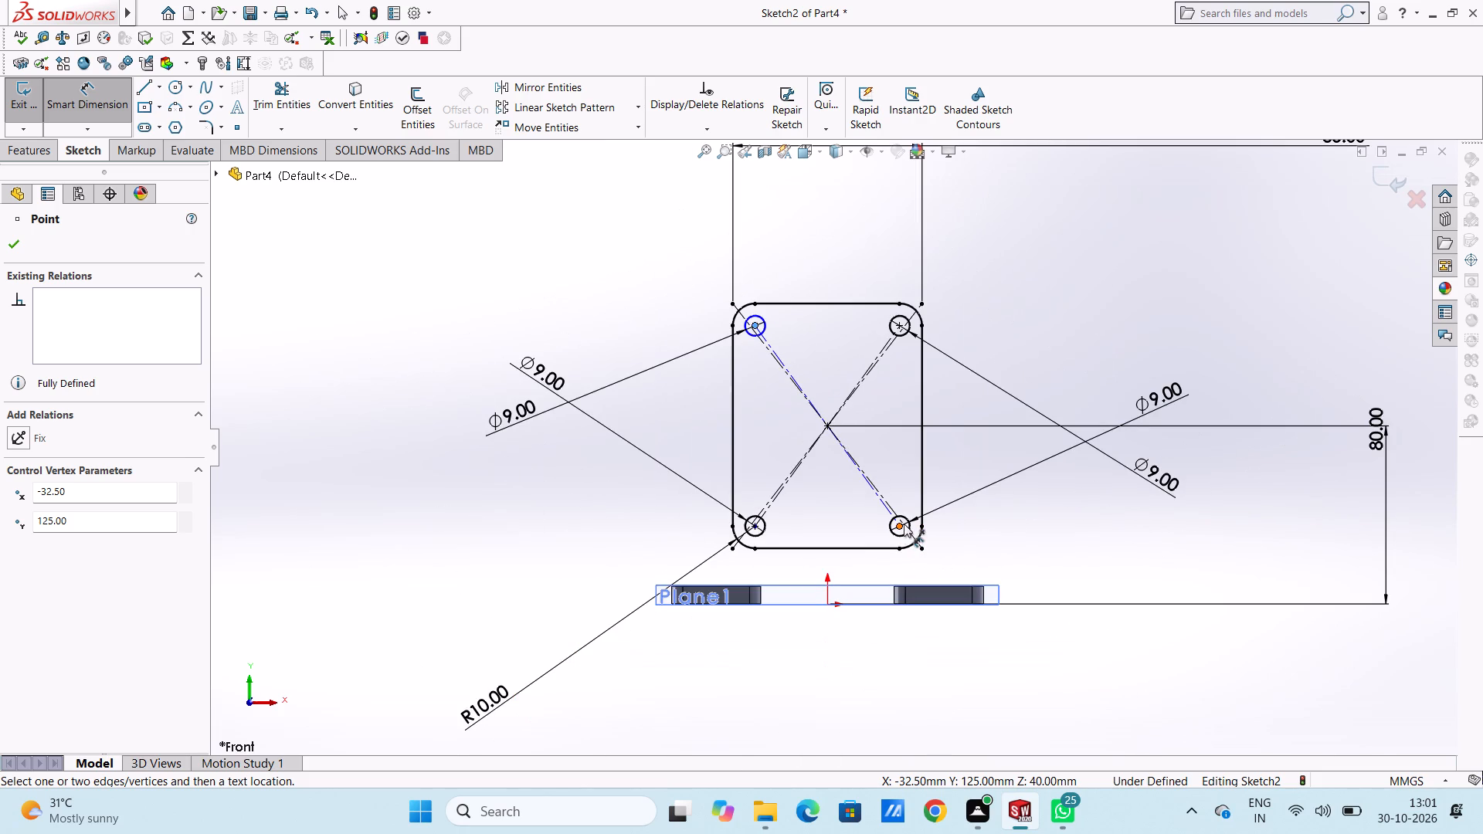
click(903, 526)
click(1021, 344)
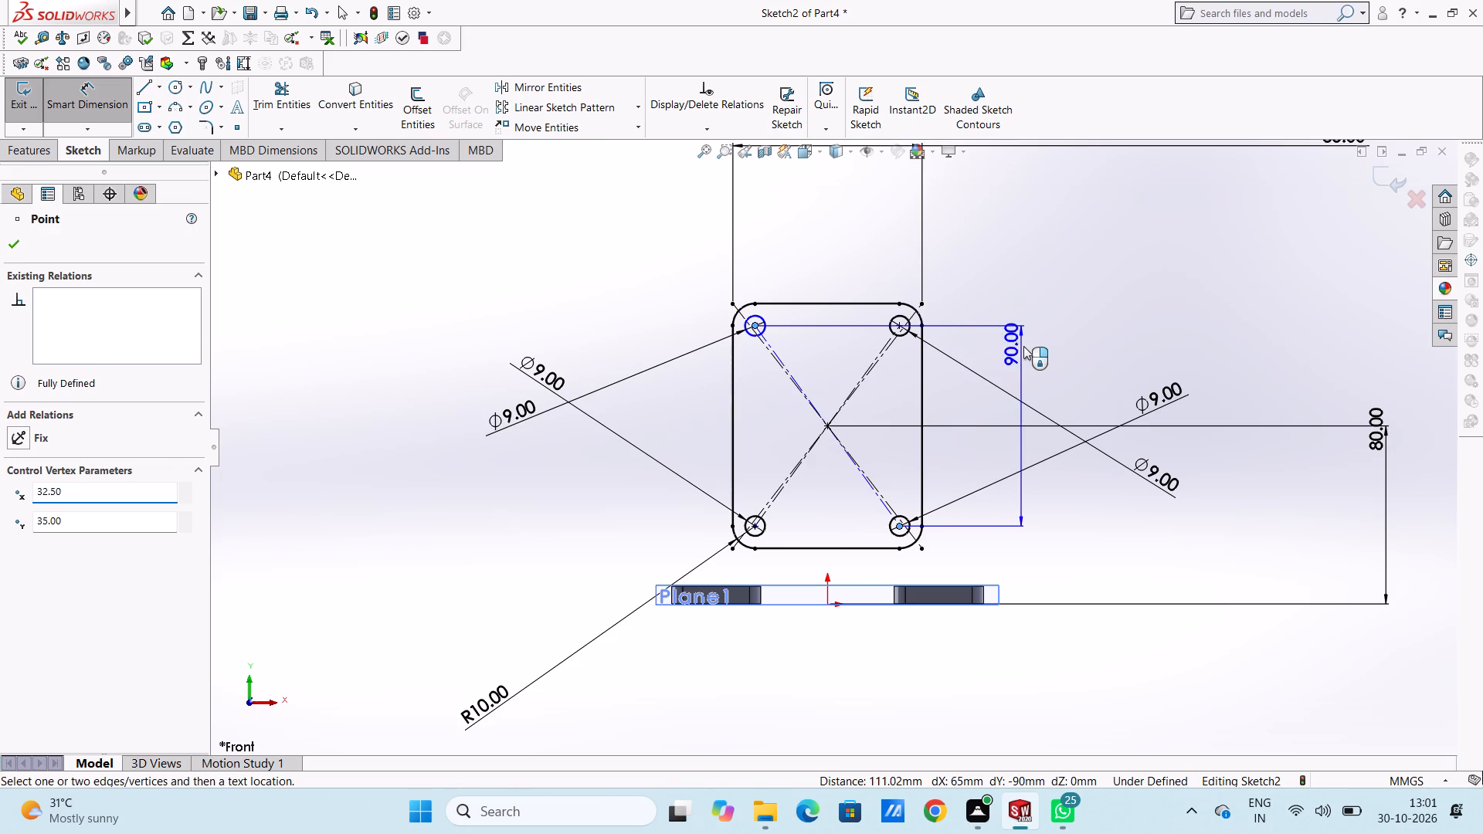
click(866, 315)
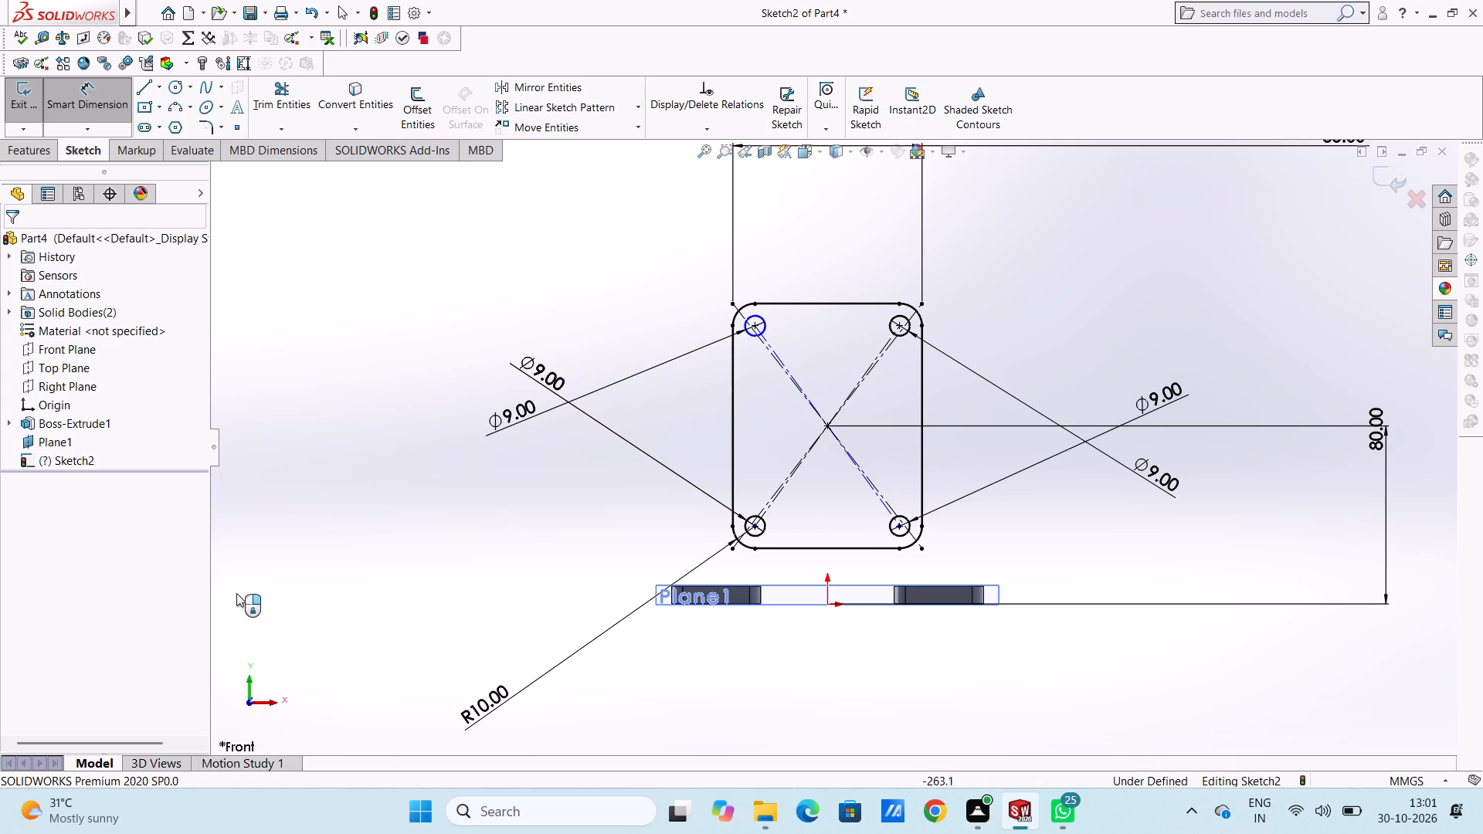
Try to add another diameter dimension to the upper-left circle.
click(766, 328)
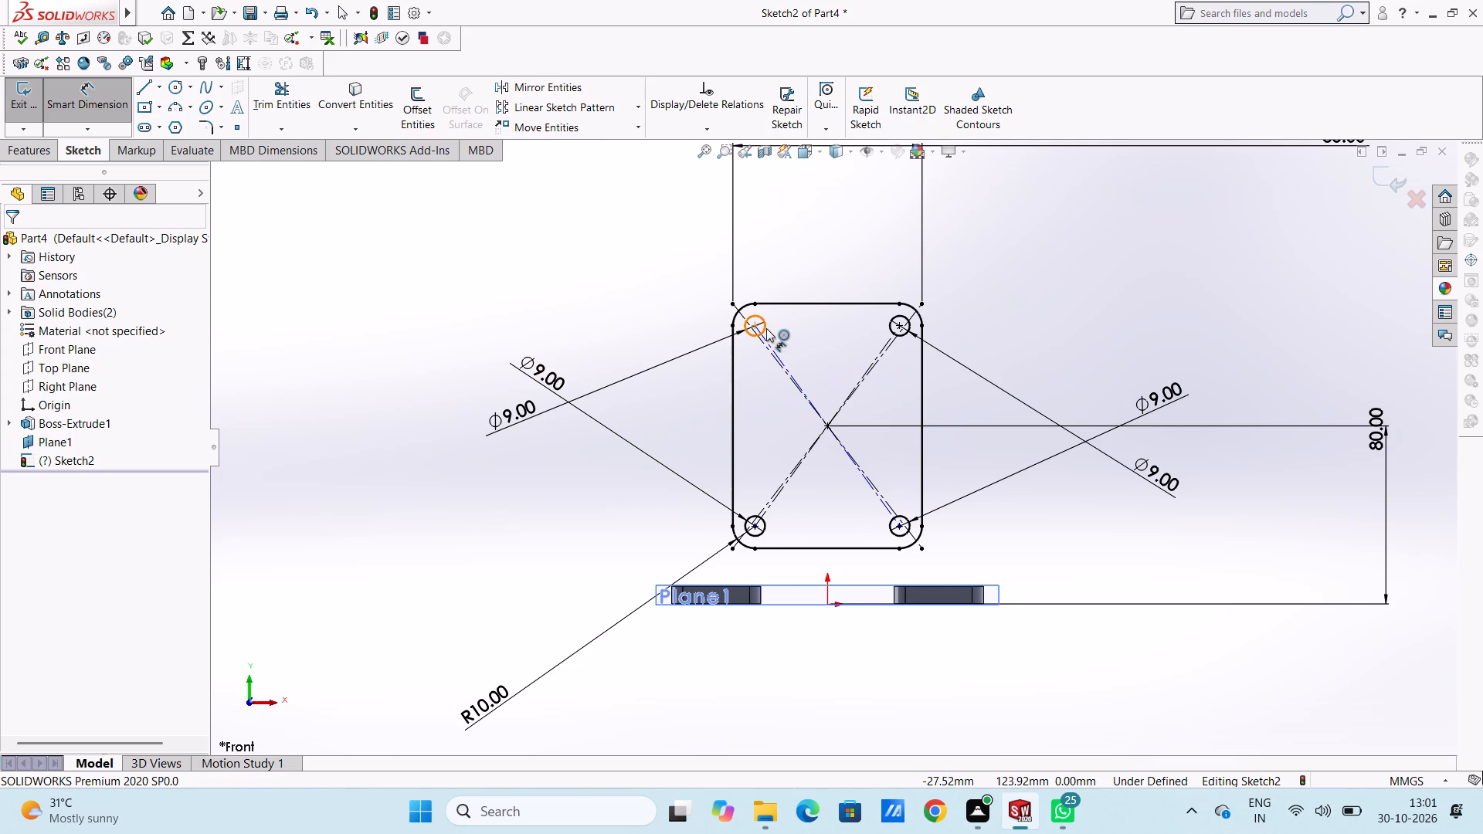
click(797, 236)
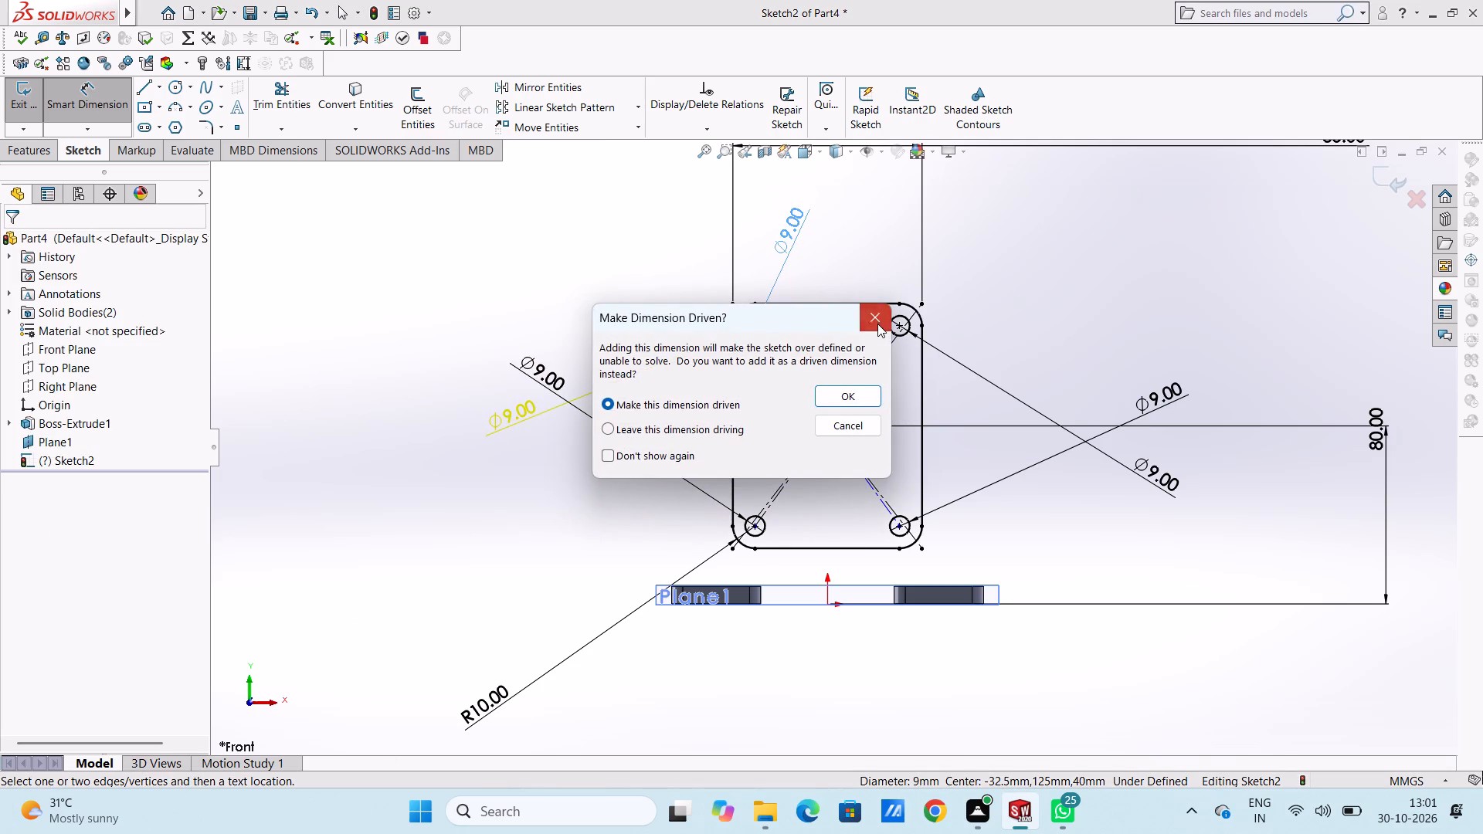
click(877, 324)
Delete the upper-left circle's 9 mm diameter dimension.
scroll(780, 375, down, 2)
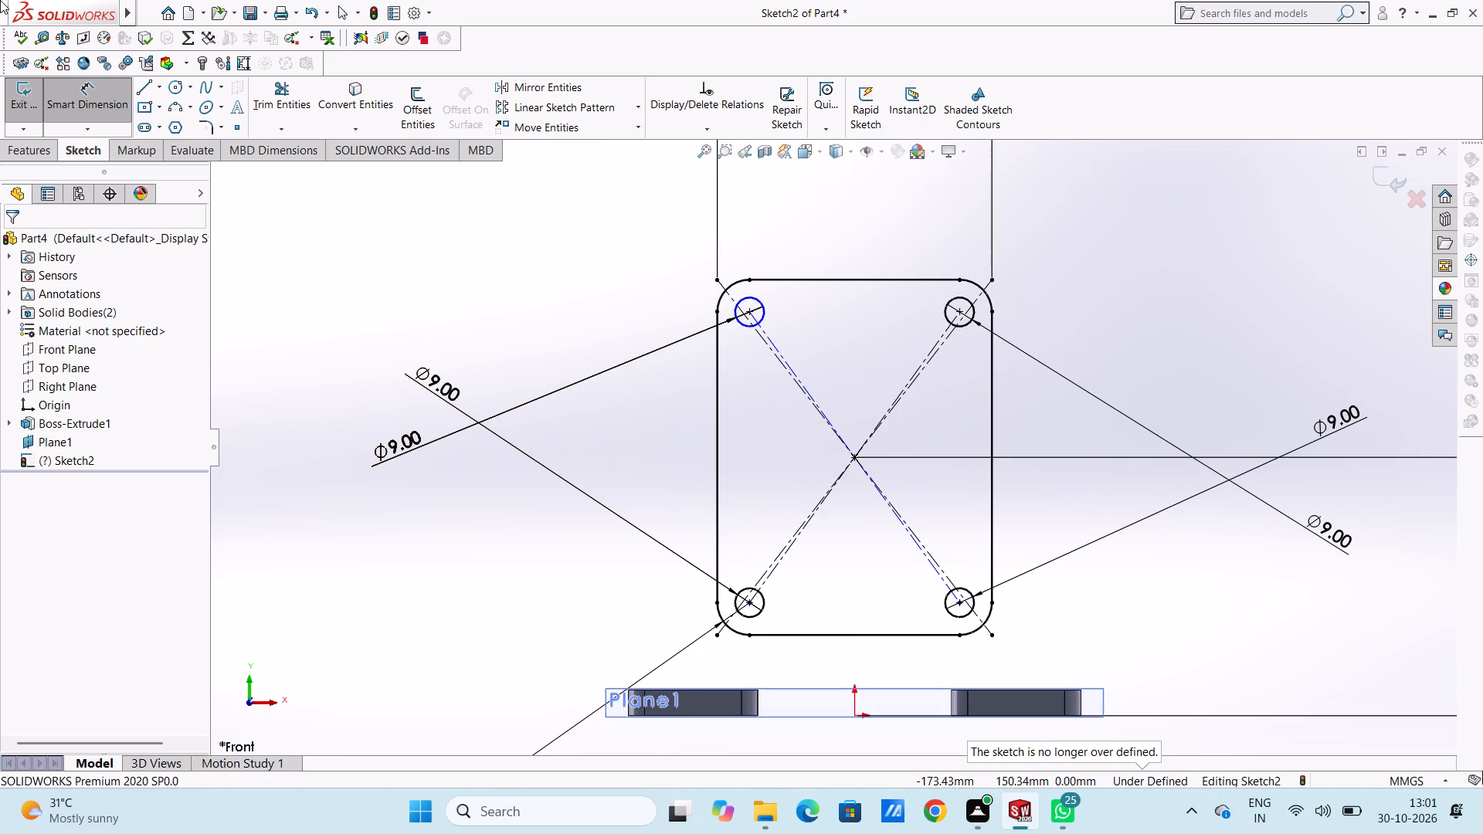
click(95, 95)
click(394, 450)
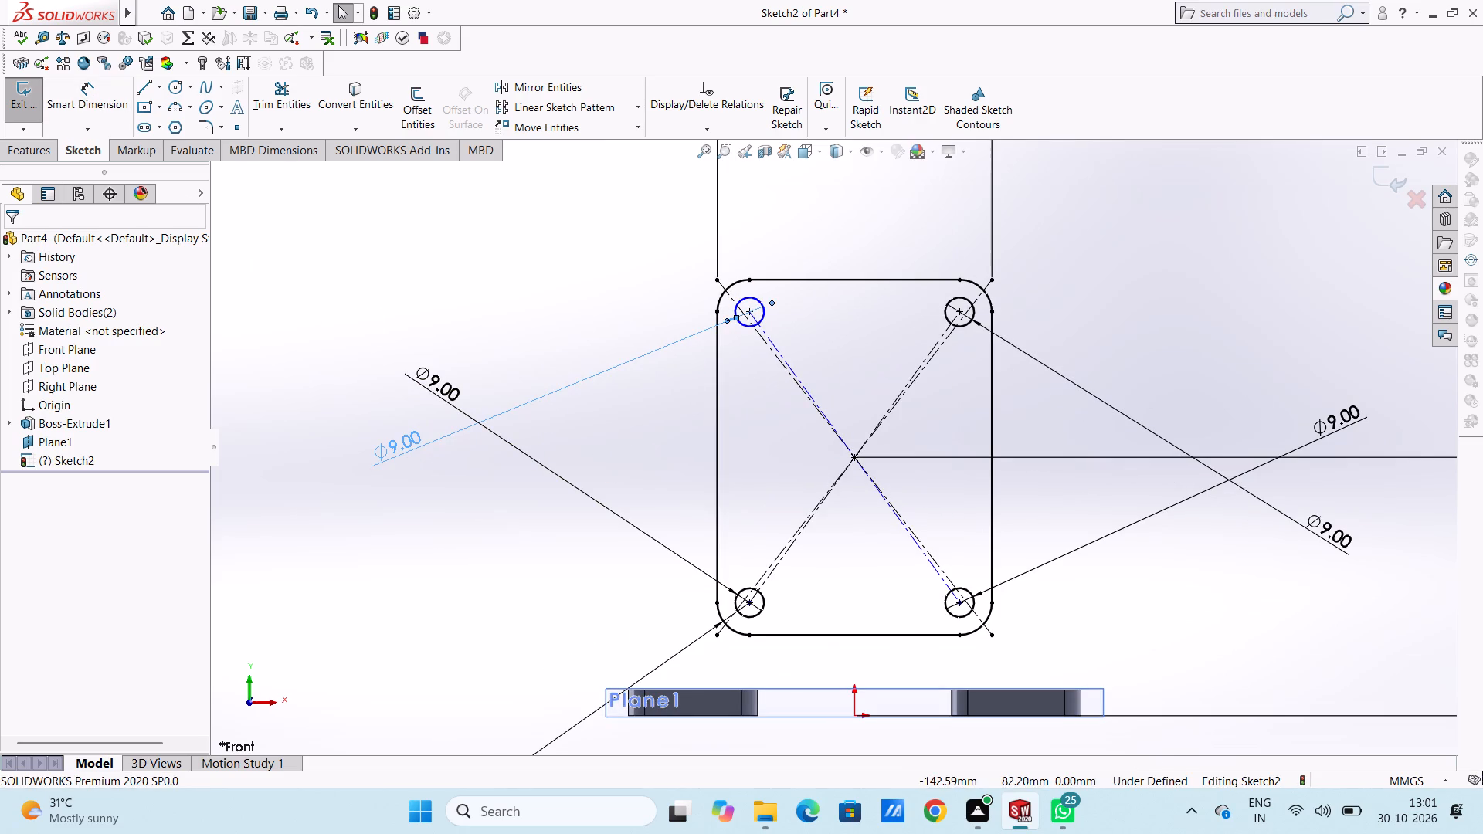
right_click(515, 272)
click(562, 485)
click(547, 312)
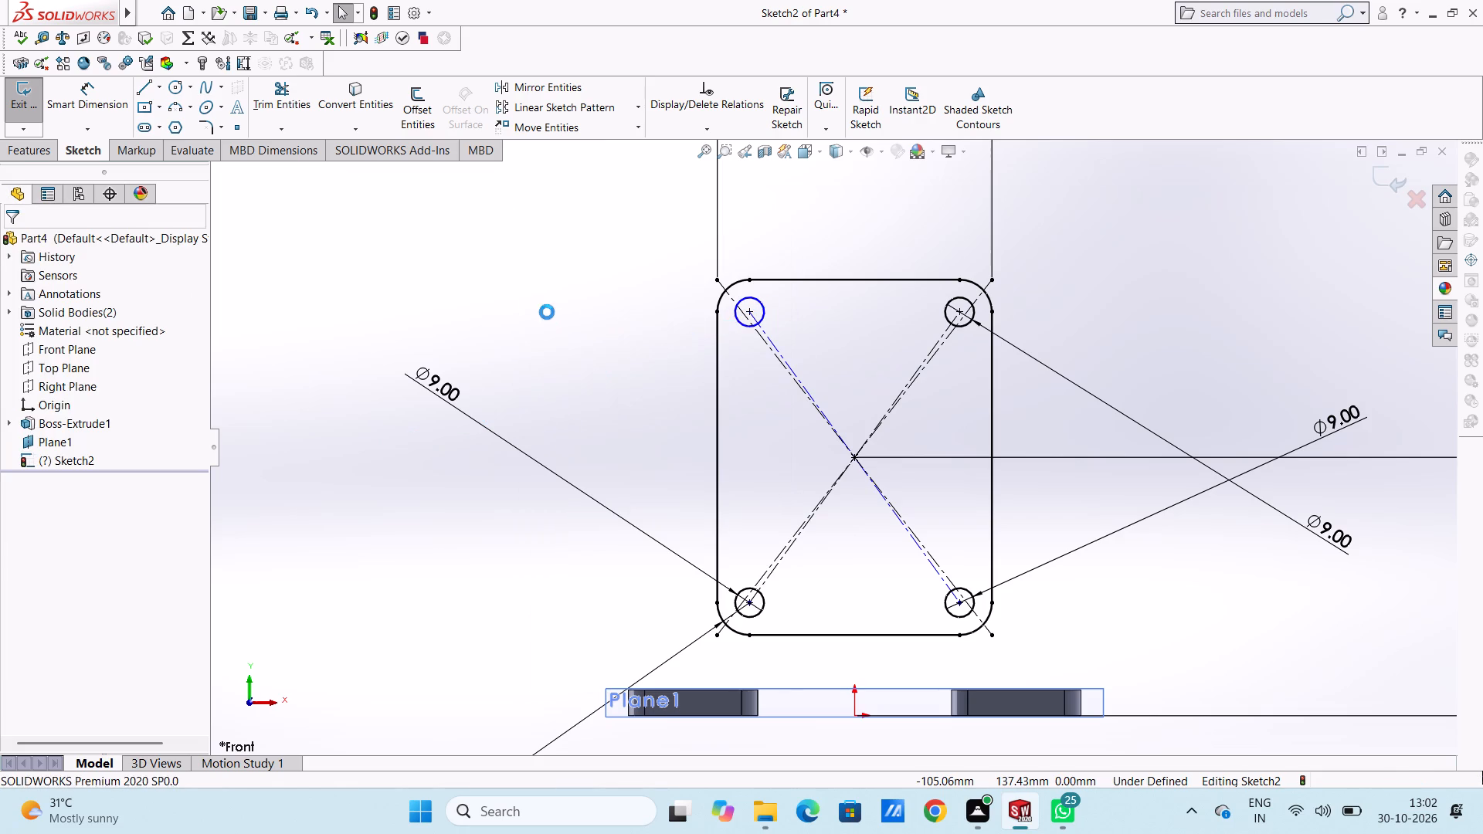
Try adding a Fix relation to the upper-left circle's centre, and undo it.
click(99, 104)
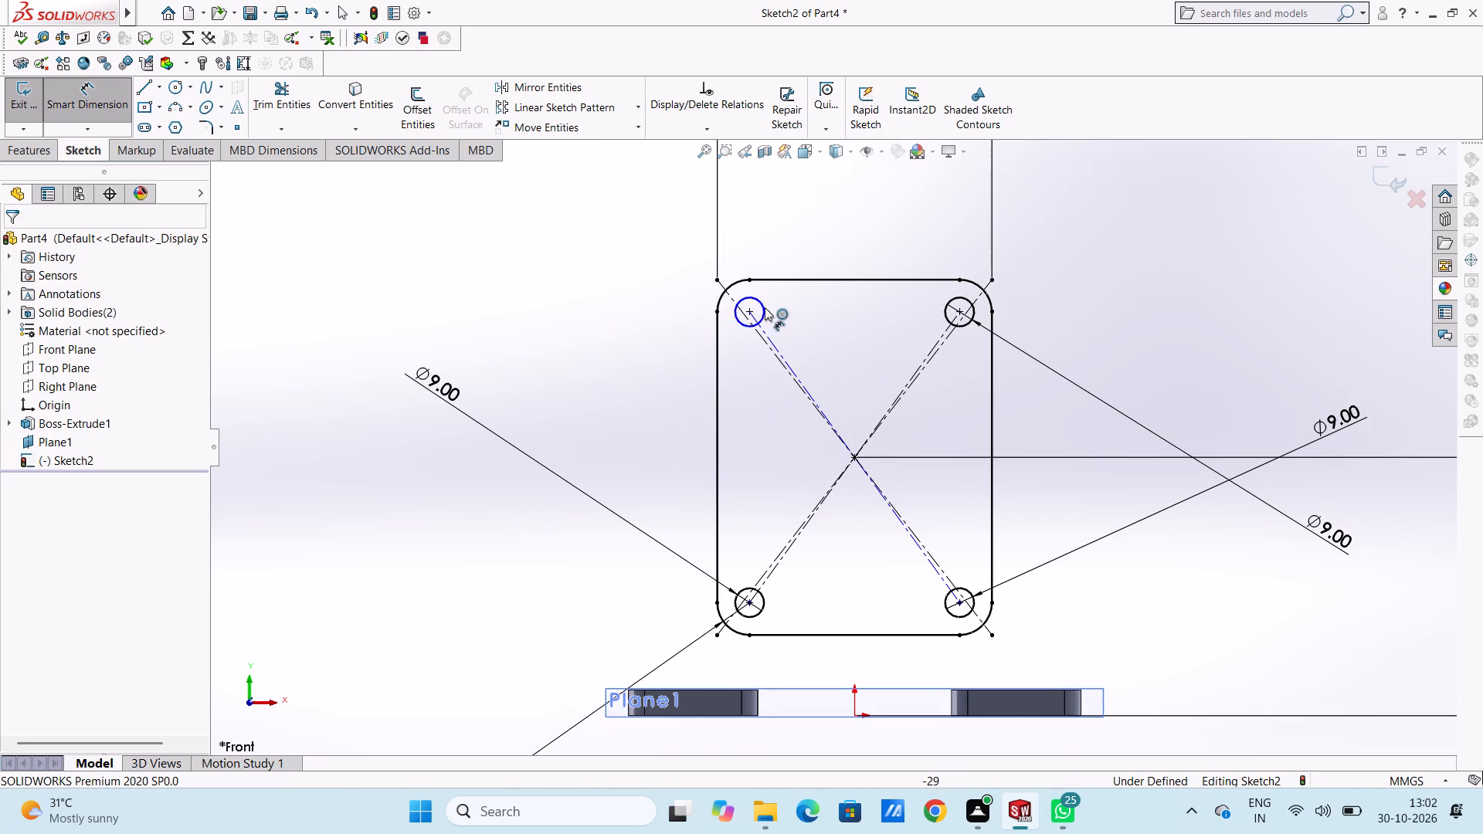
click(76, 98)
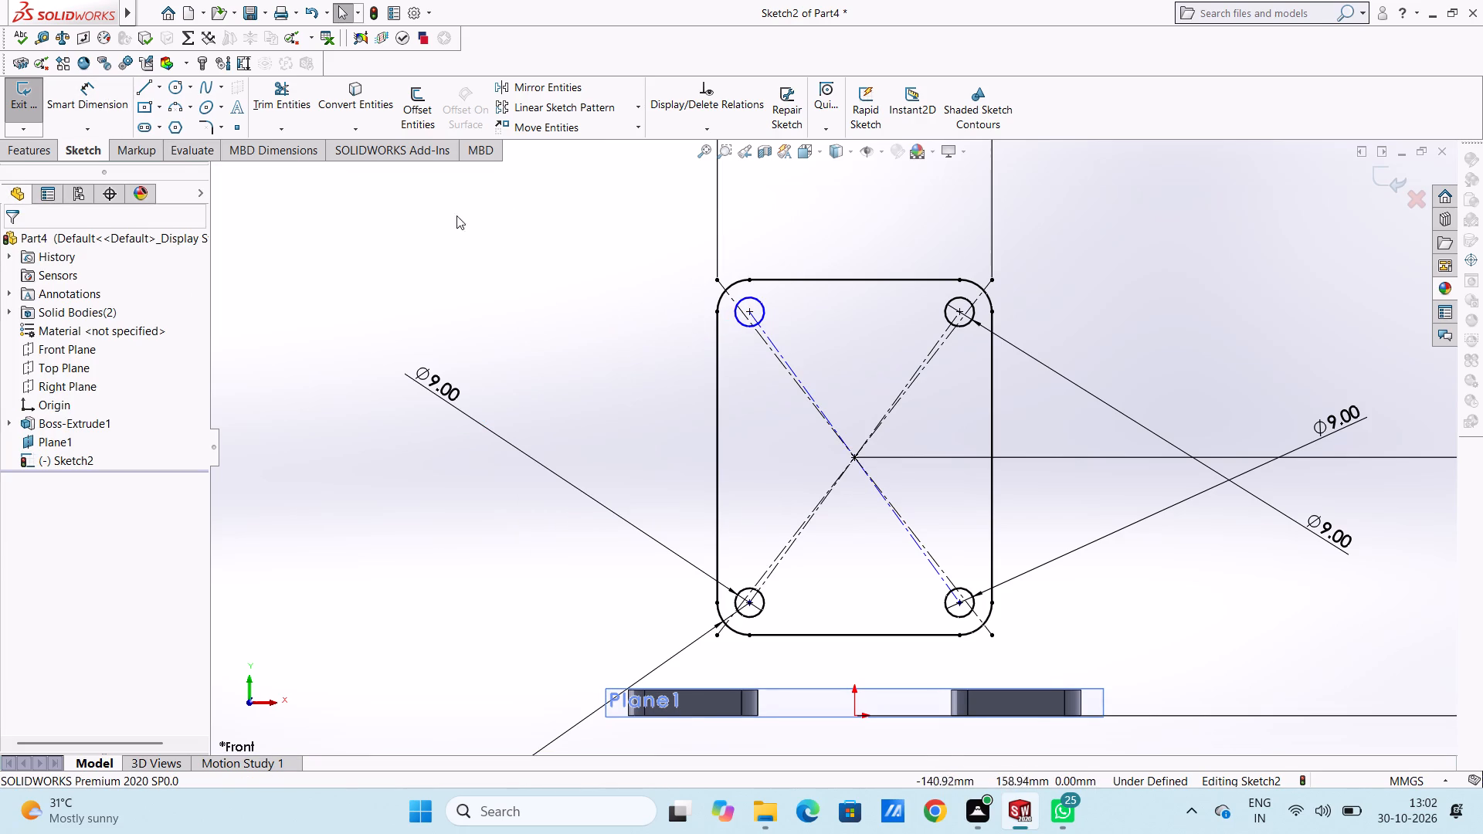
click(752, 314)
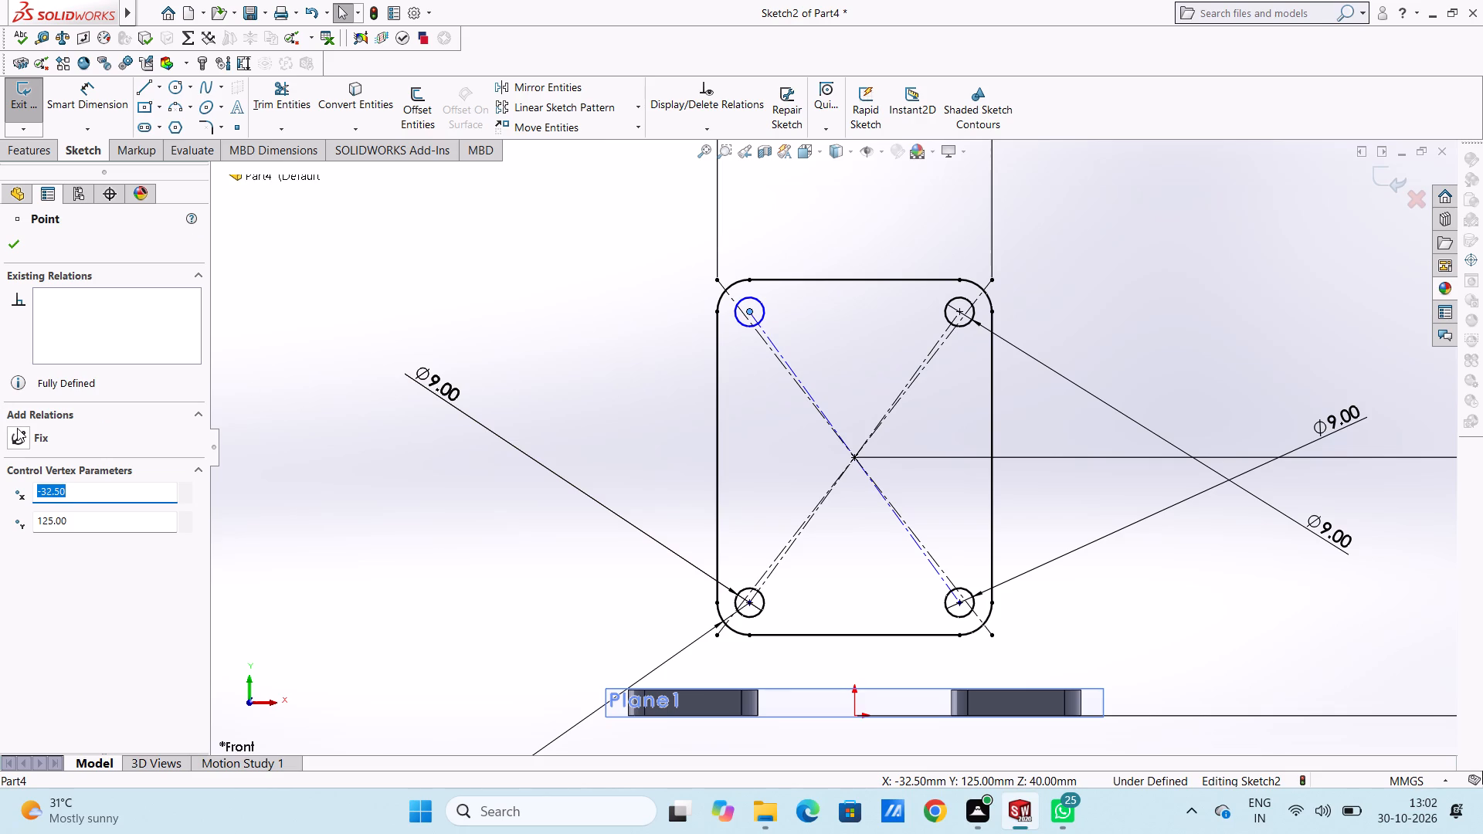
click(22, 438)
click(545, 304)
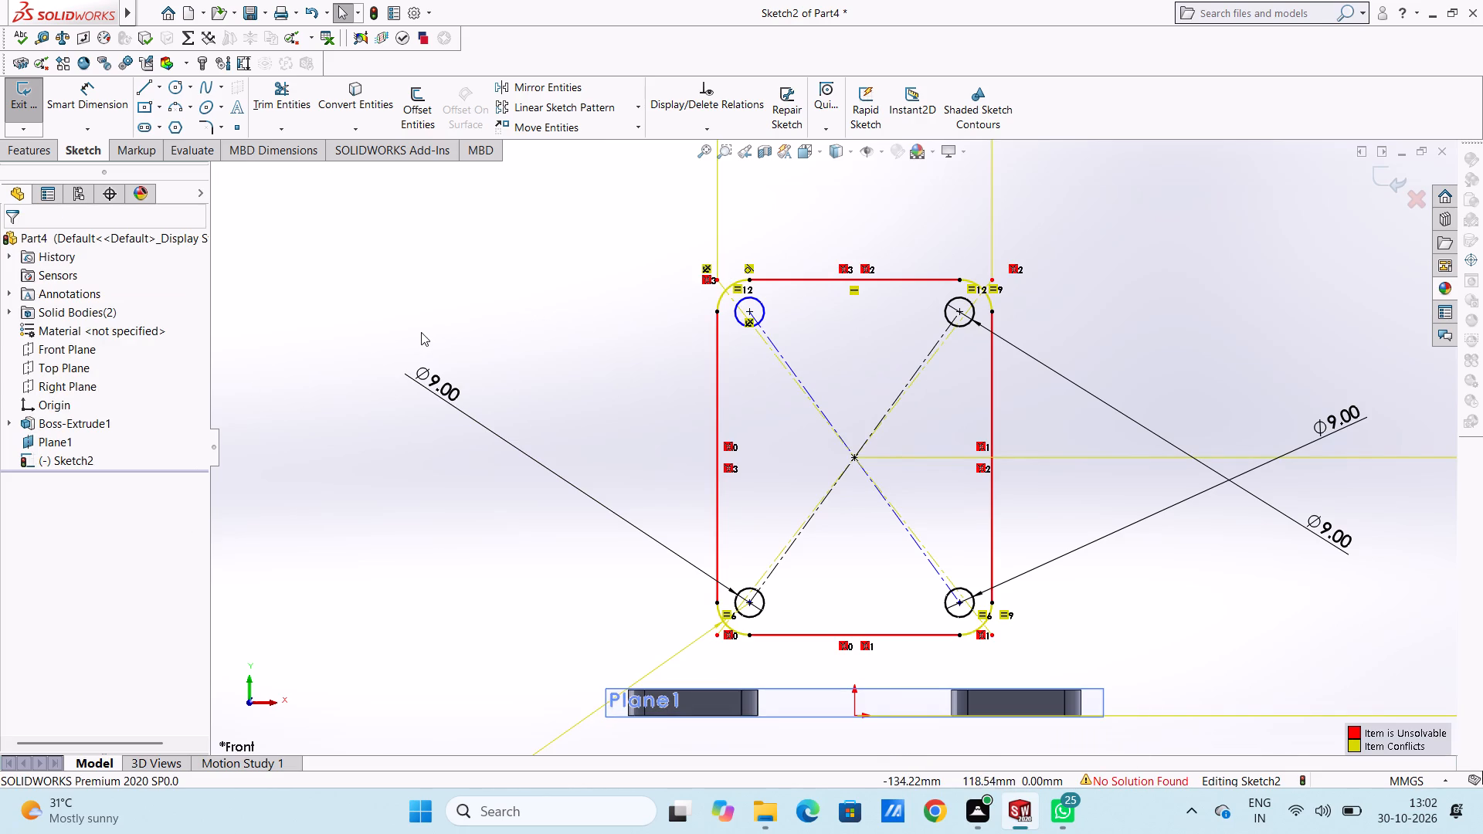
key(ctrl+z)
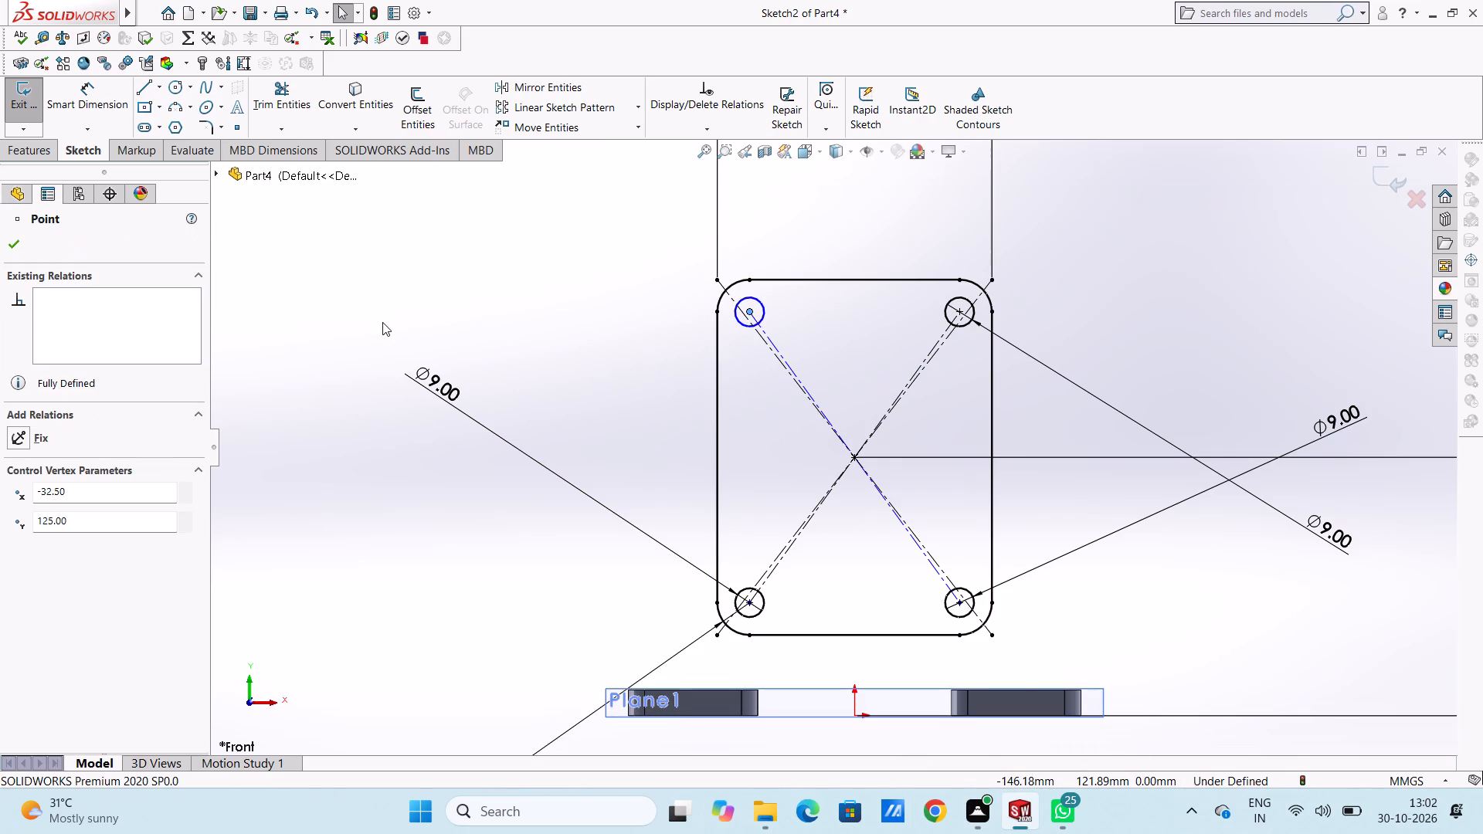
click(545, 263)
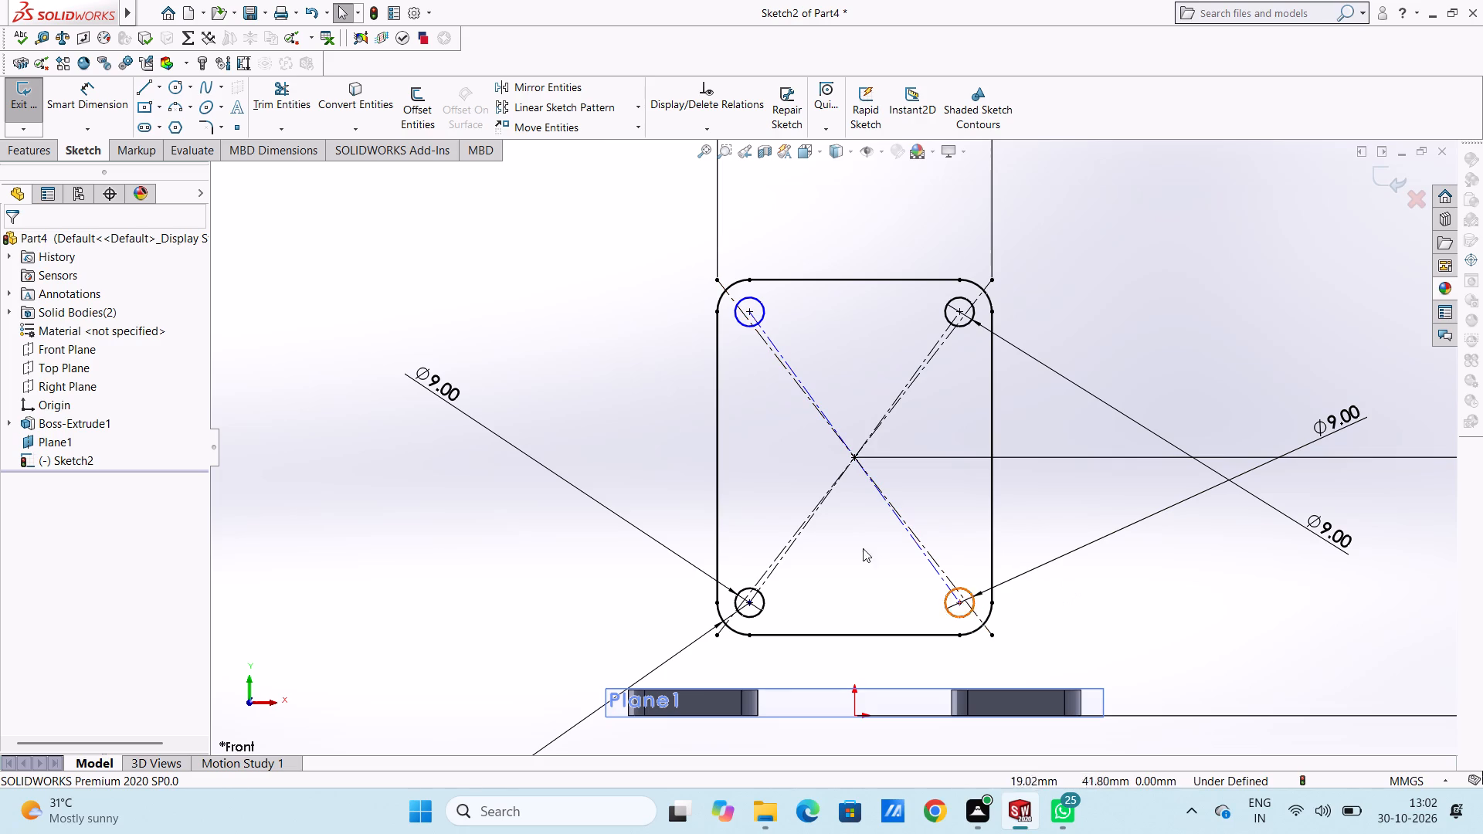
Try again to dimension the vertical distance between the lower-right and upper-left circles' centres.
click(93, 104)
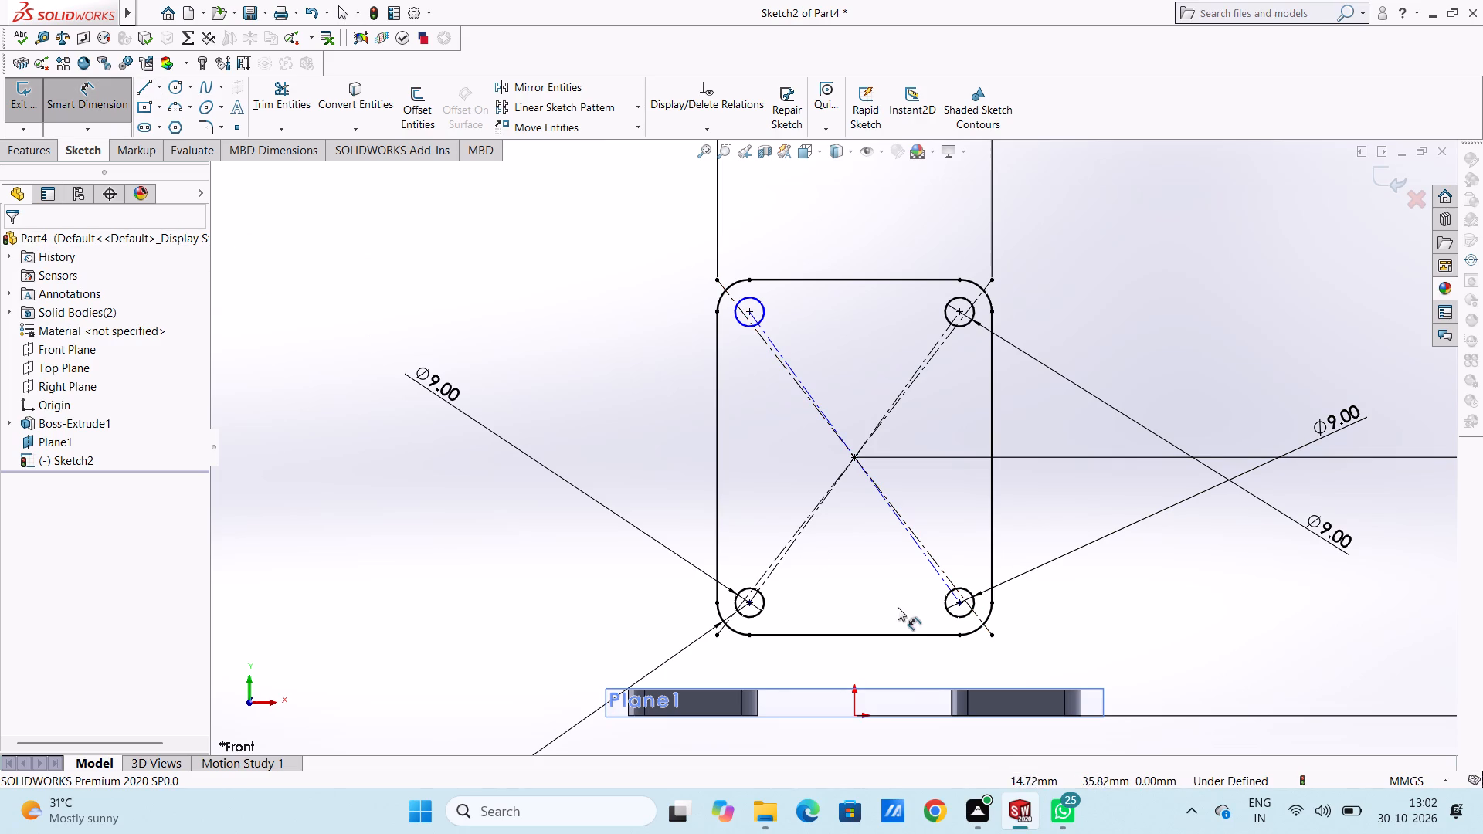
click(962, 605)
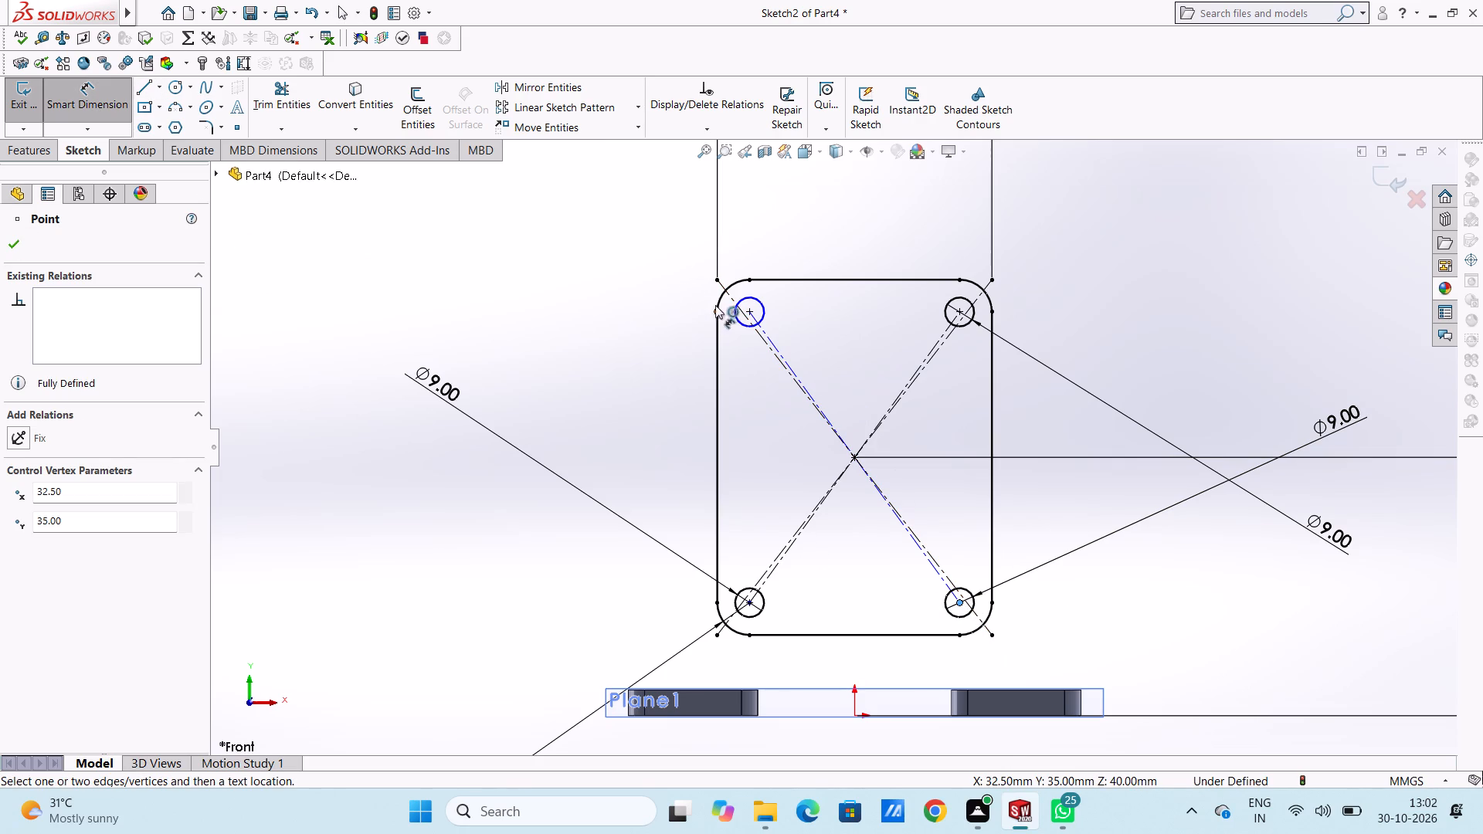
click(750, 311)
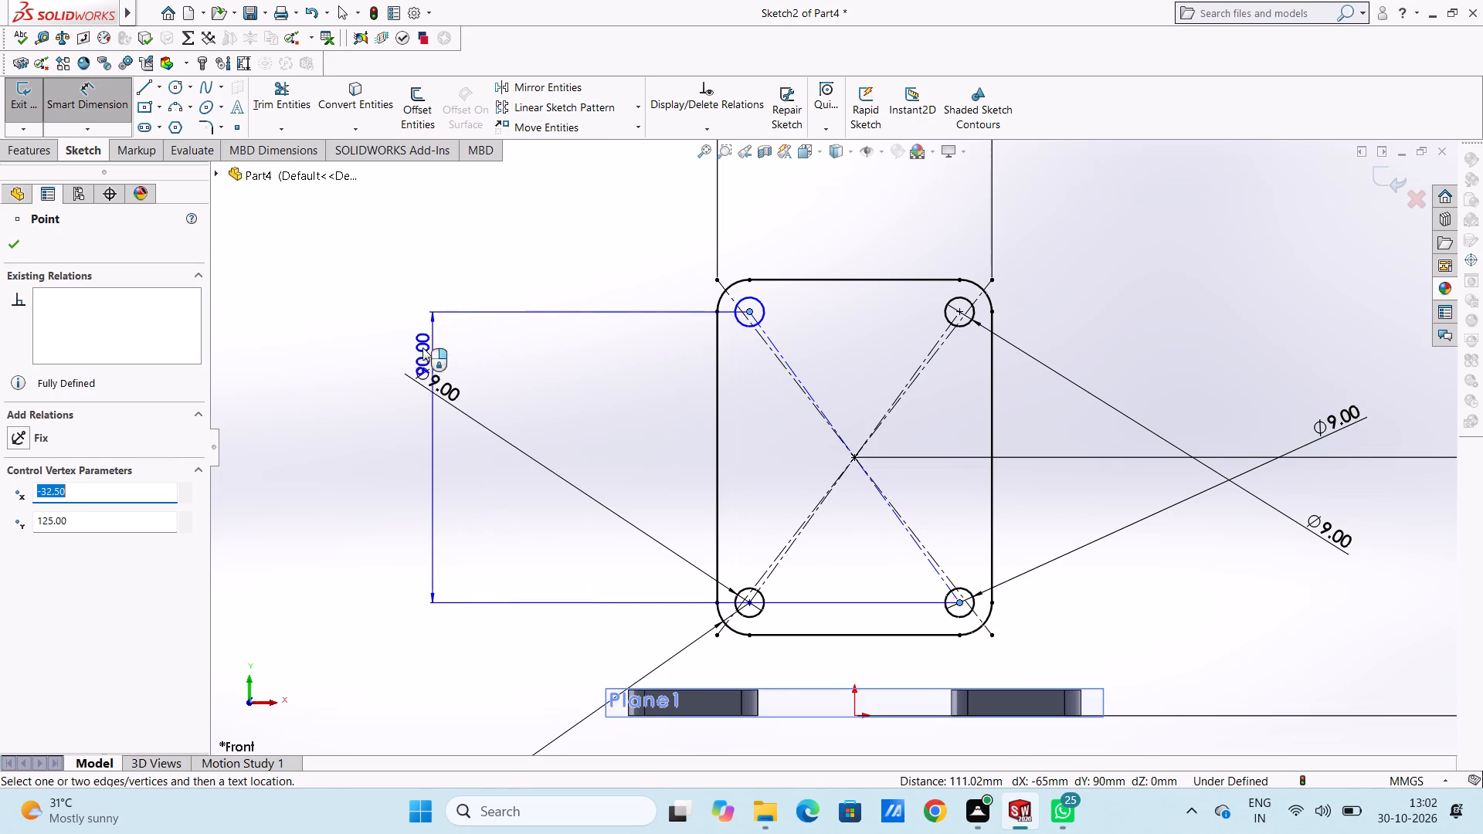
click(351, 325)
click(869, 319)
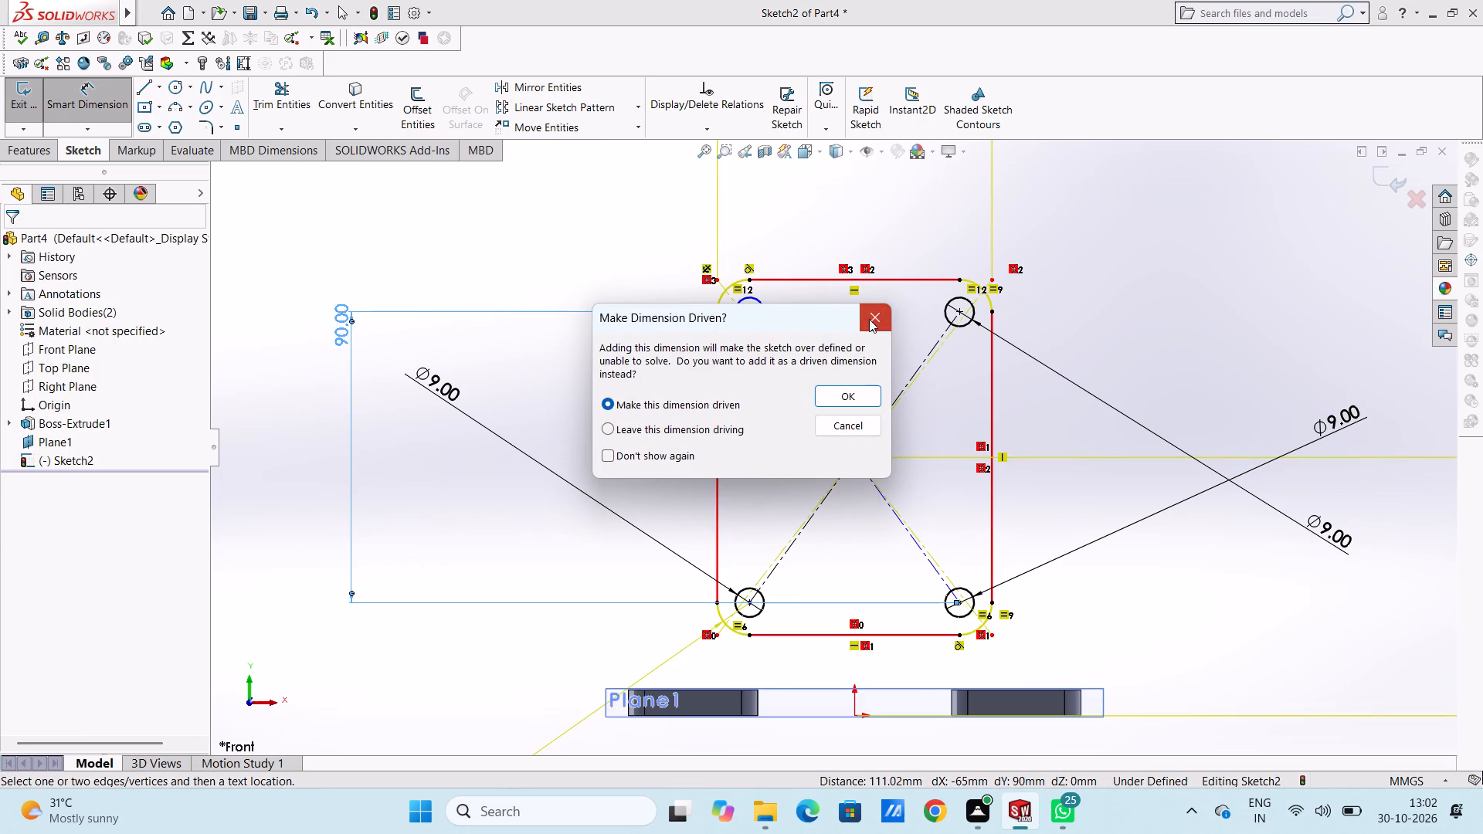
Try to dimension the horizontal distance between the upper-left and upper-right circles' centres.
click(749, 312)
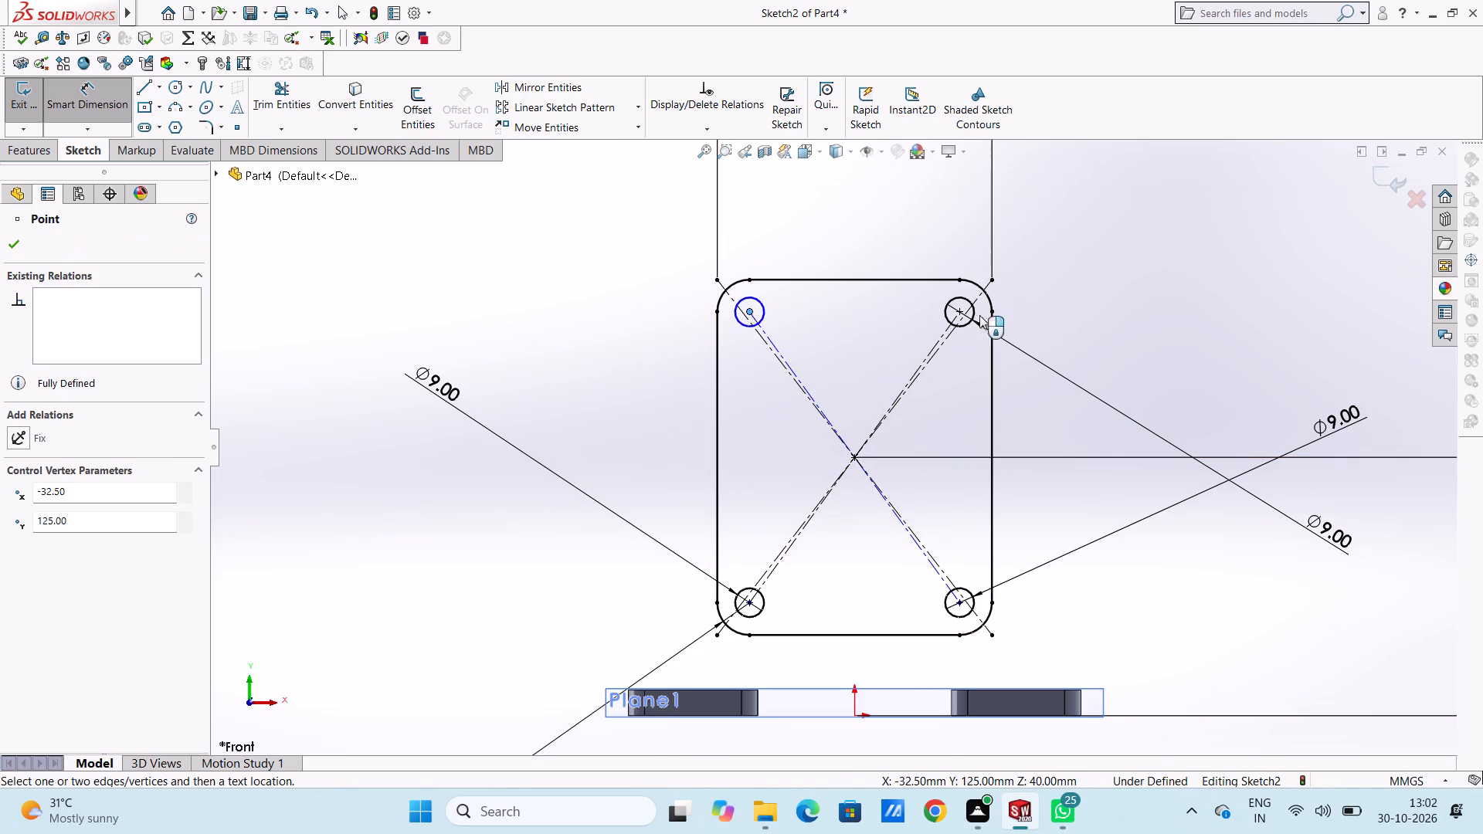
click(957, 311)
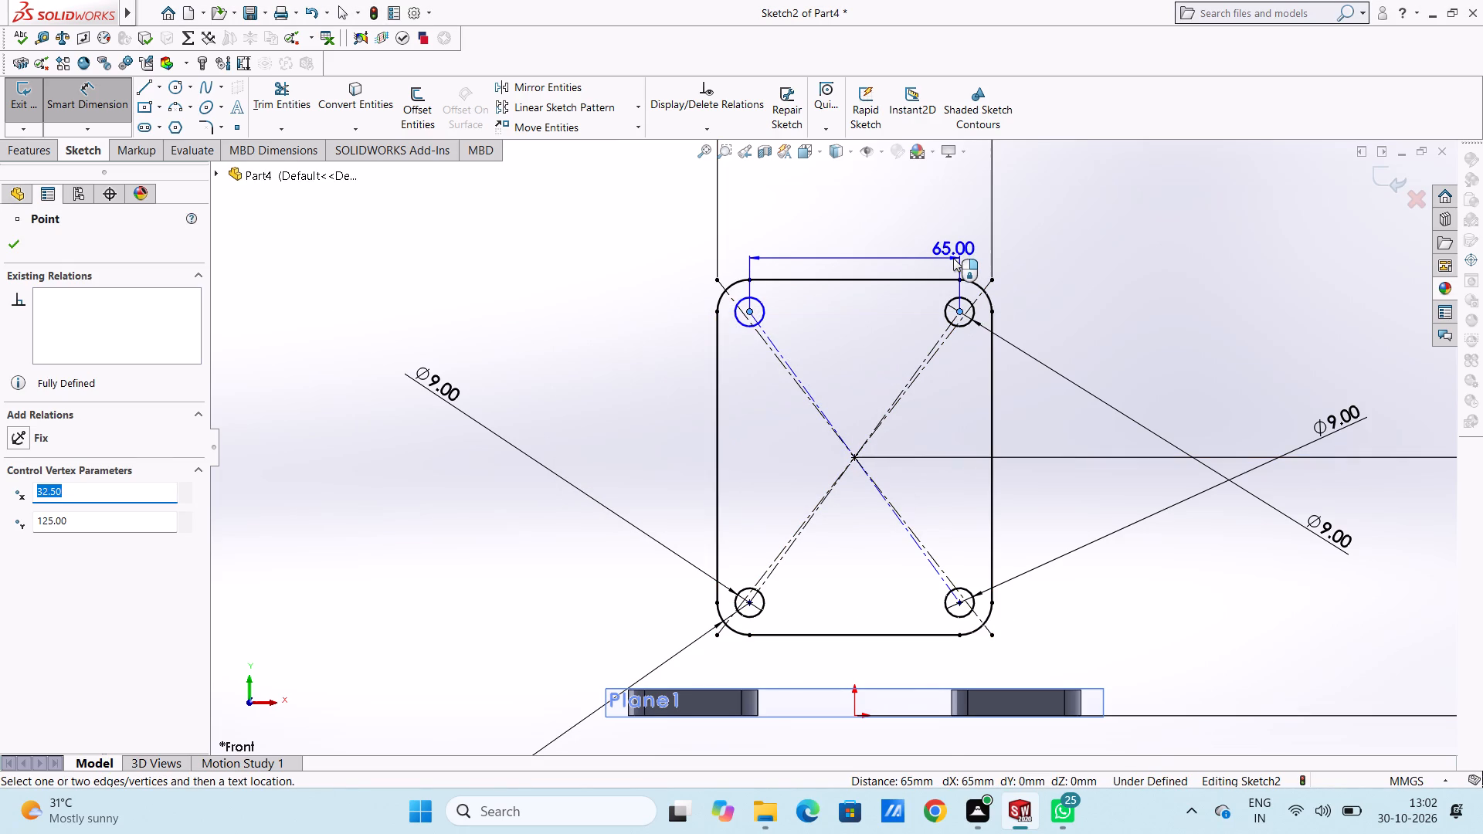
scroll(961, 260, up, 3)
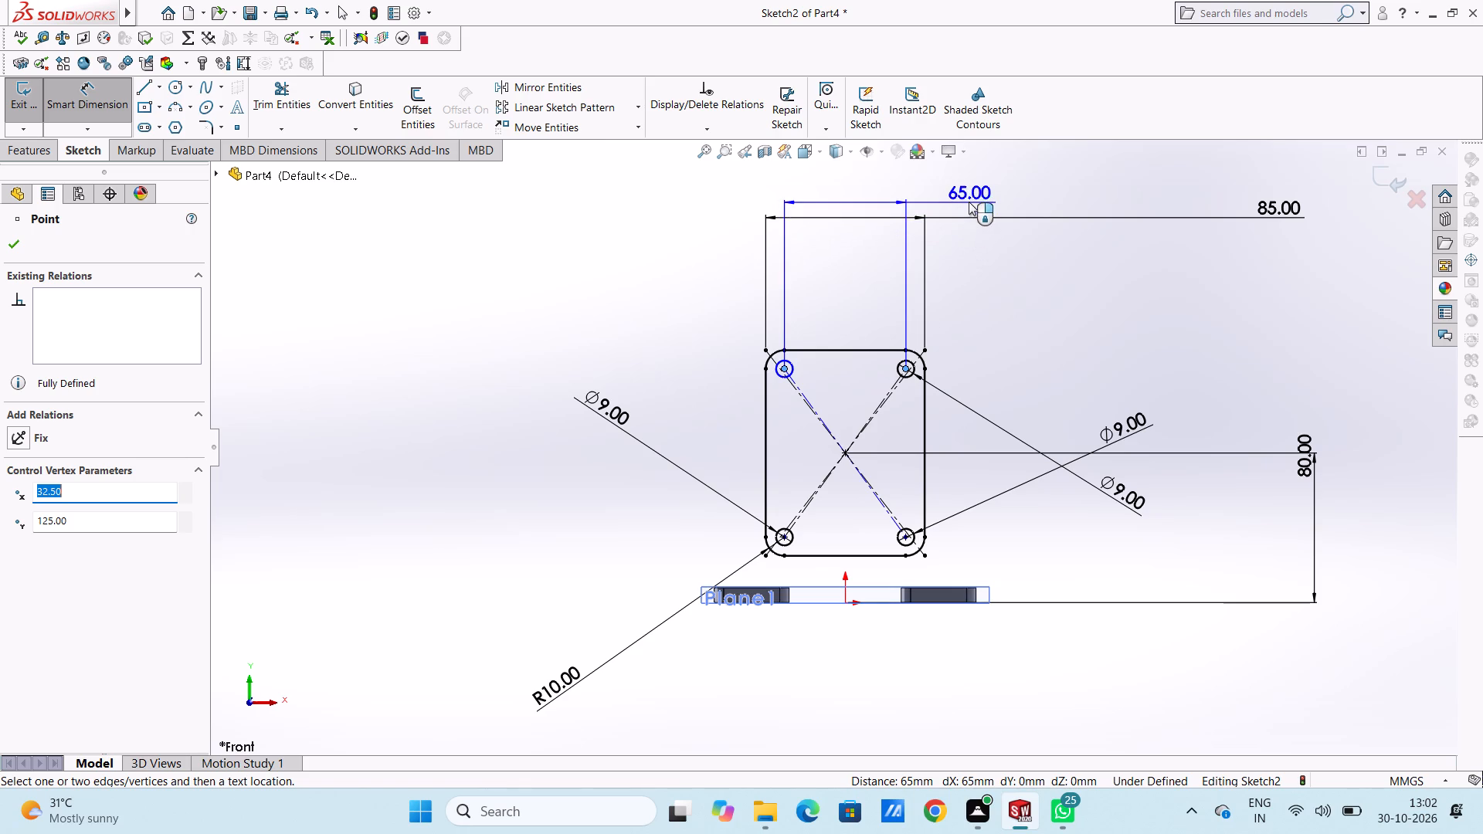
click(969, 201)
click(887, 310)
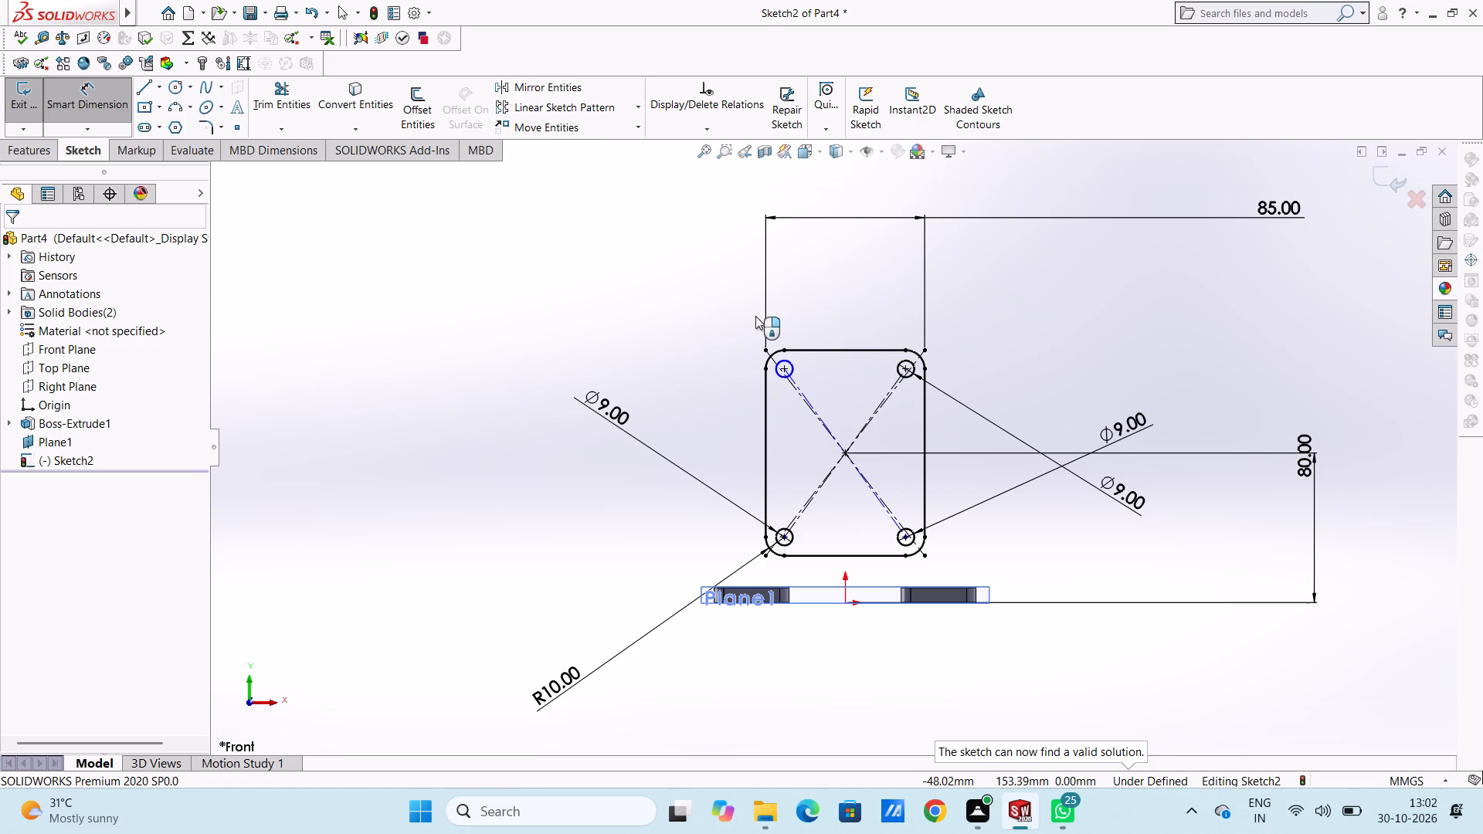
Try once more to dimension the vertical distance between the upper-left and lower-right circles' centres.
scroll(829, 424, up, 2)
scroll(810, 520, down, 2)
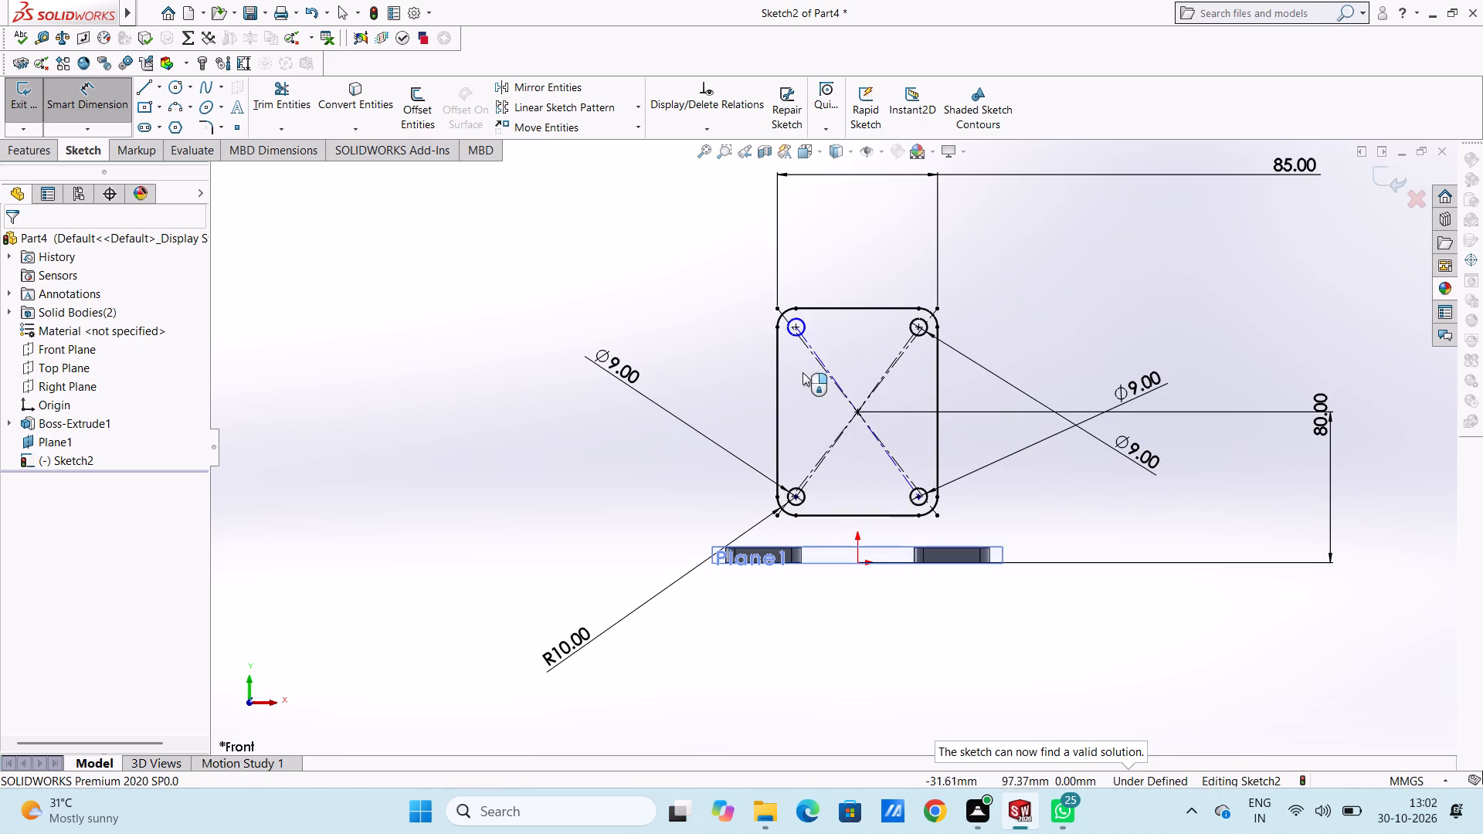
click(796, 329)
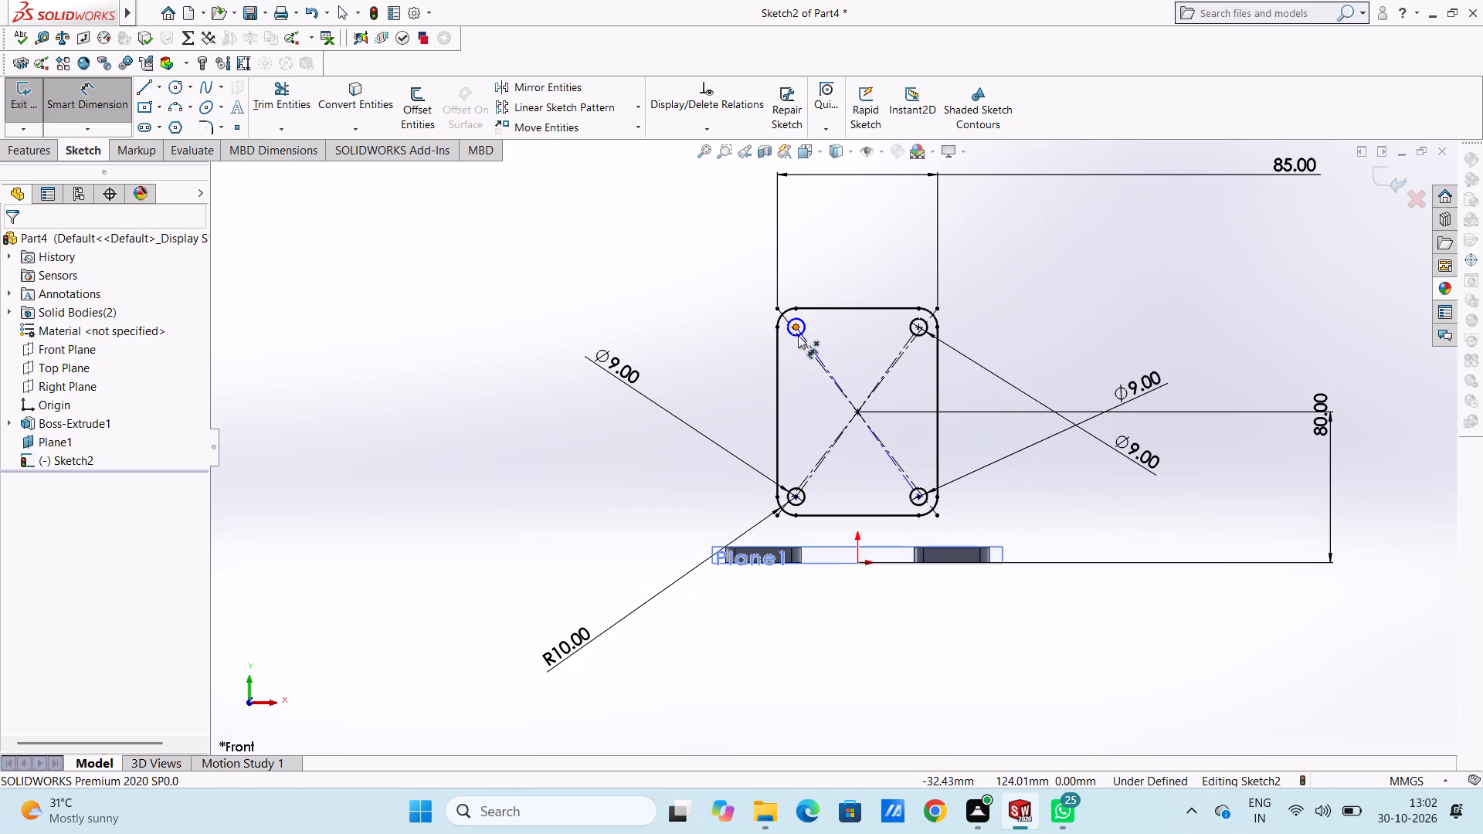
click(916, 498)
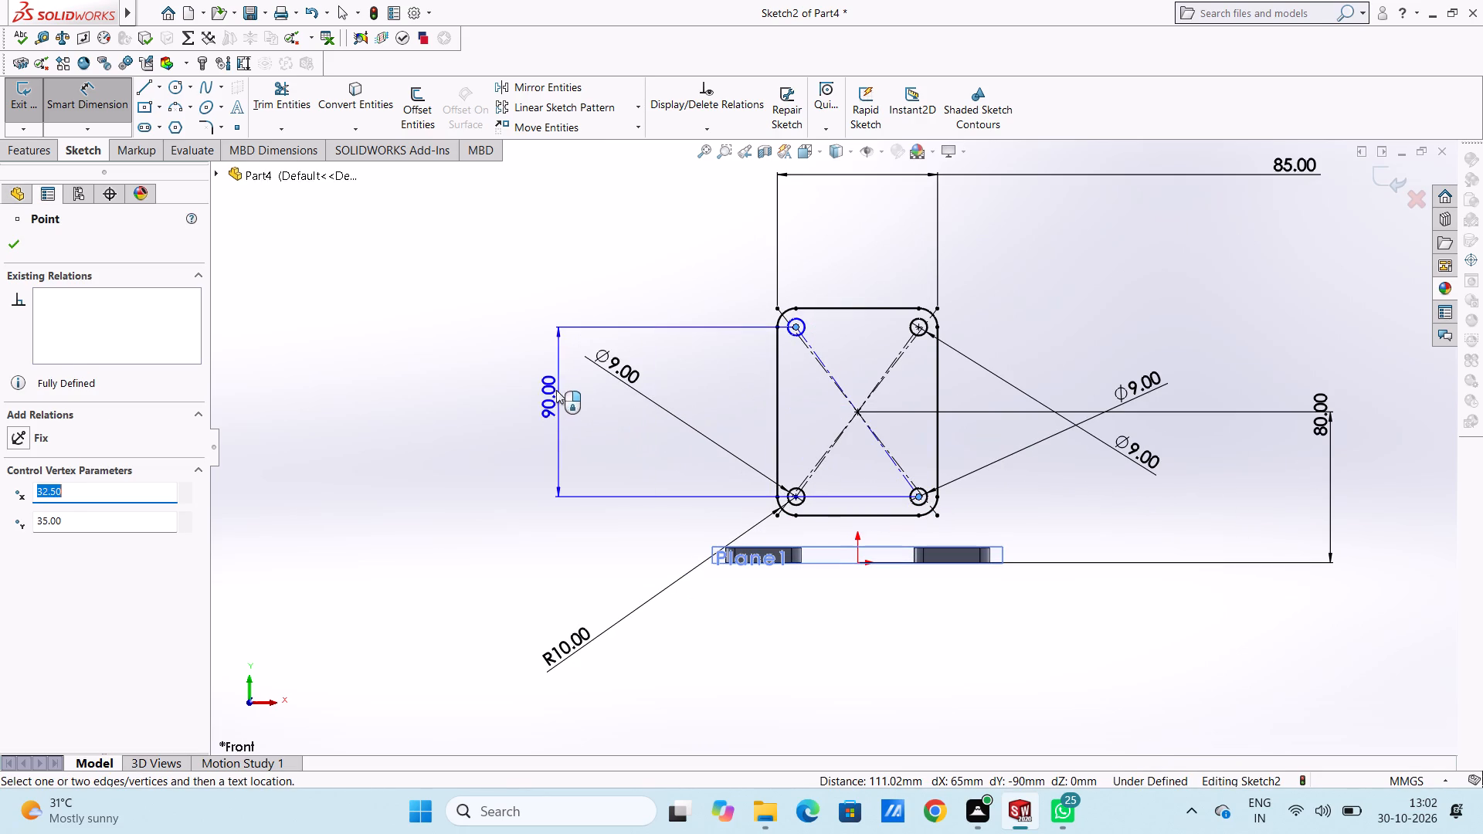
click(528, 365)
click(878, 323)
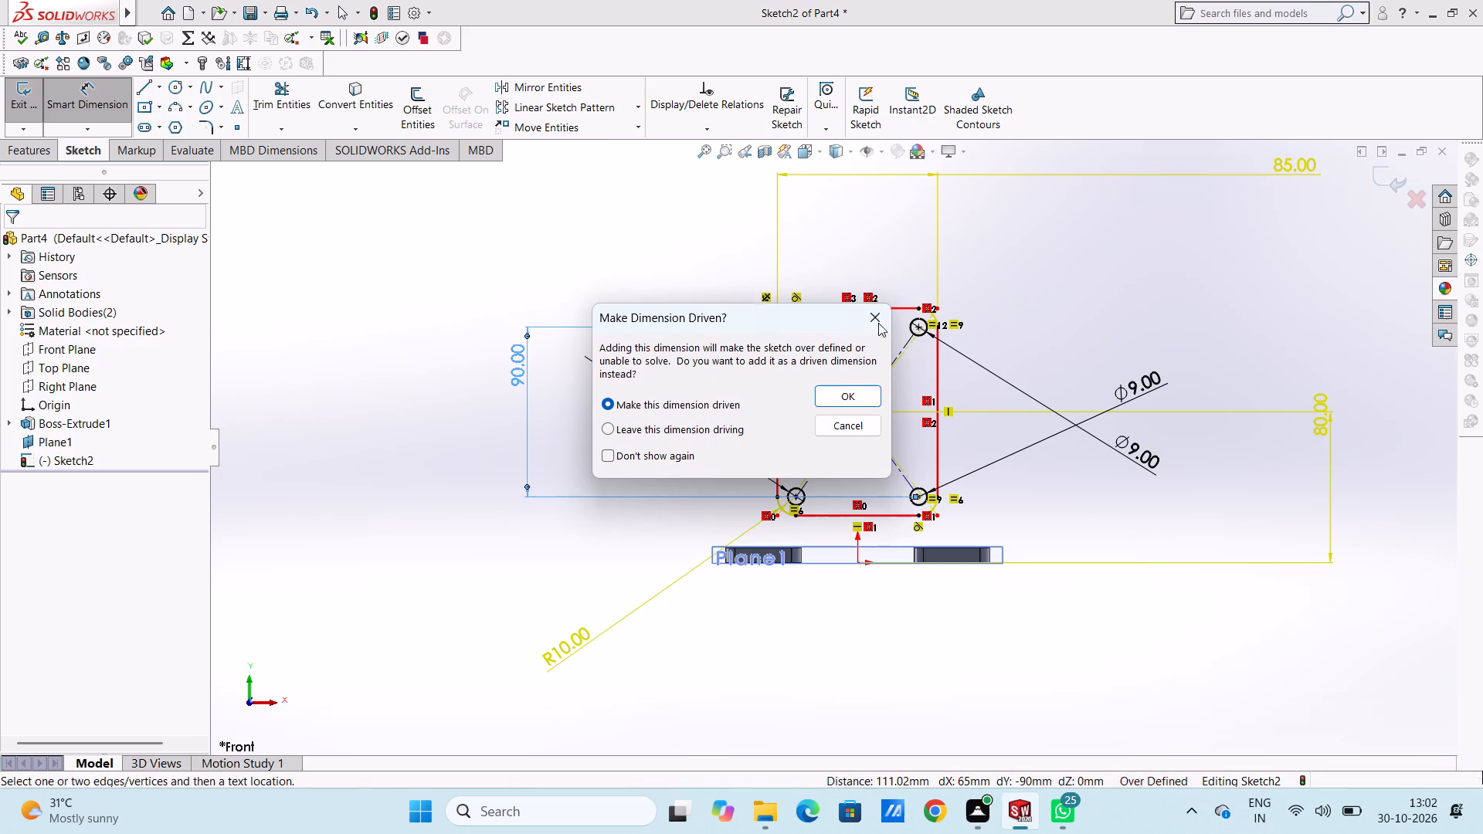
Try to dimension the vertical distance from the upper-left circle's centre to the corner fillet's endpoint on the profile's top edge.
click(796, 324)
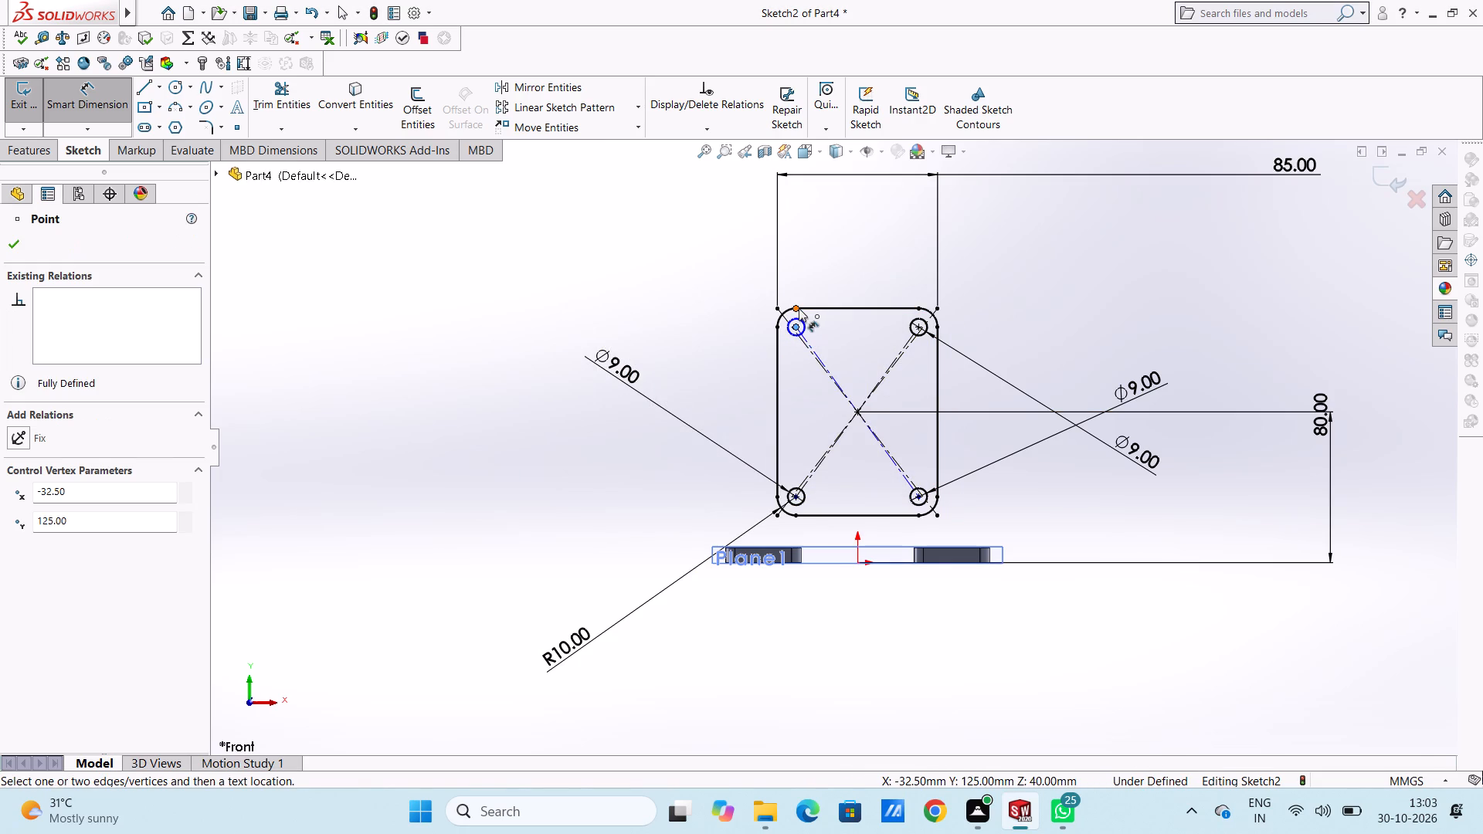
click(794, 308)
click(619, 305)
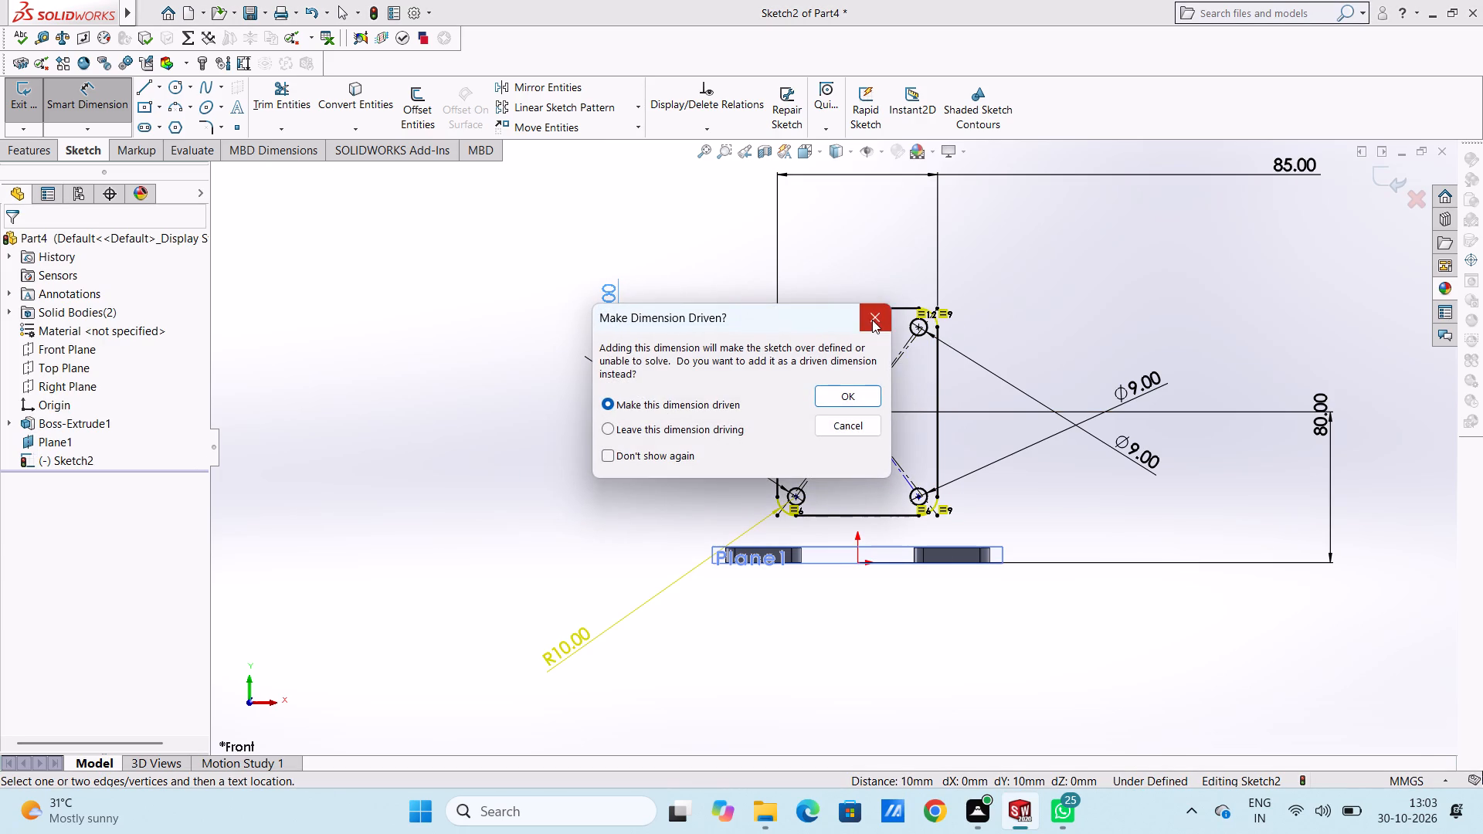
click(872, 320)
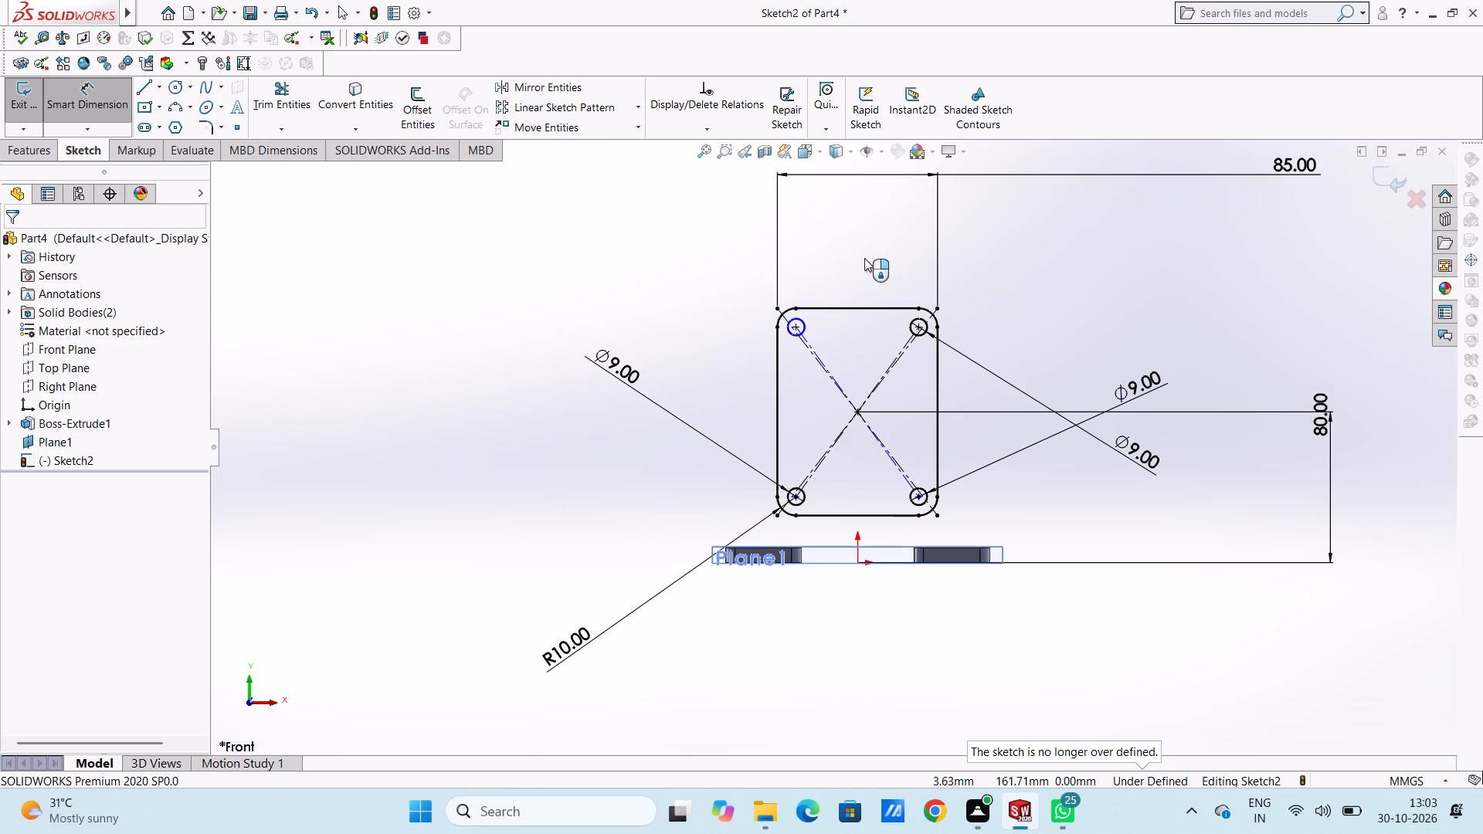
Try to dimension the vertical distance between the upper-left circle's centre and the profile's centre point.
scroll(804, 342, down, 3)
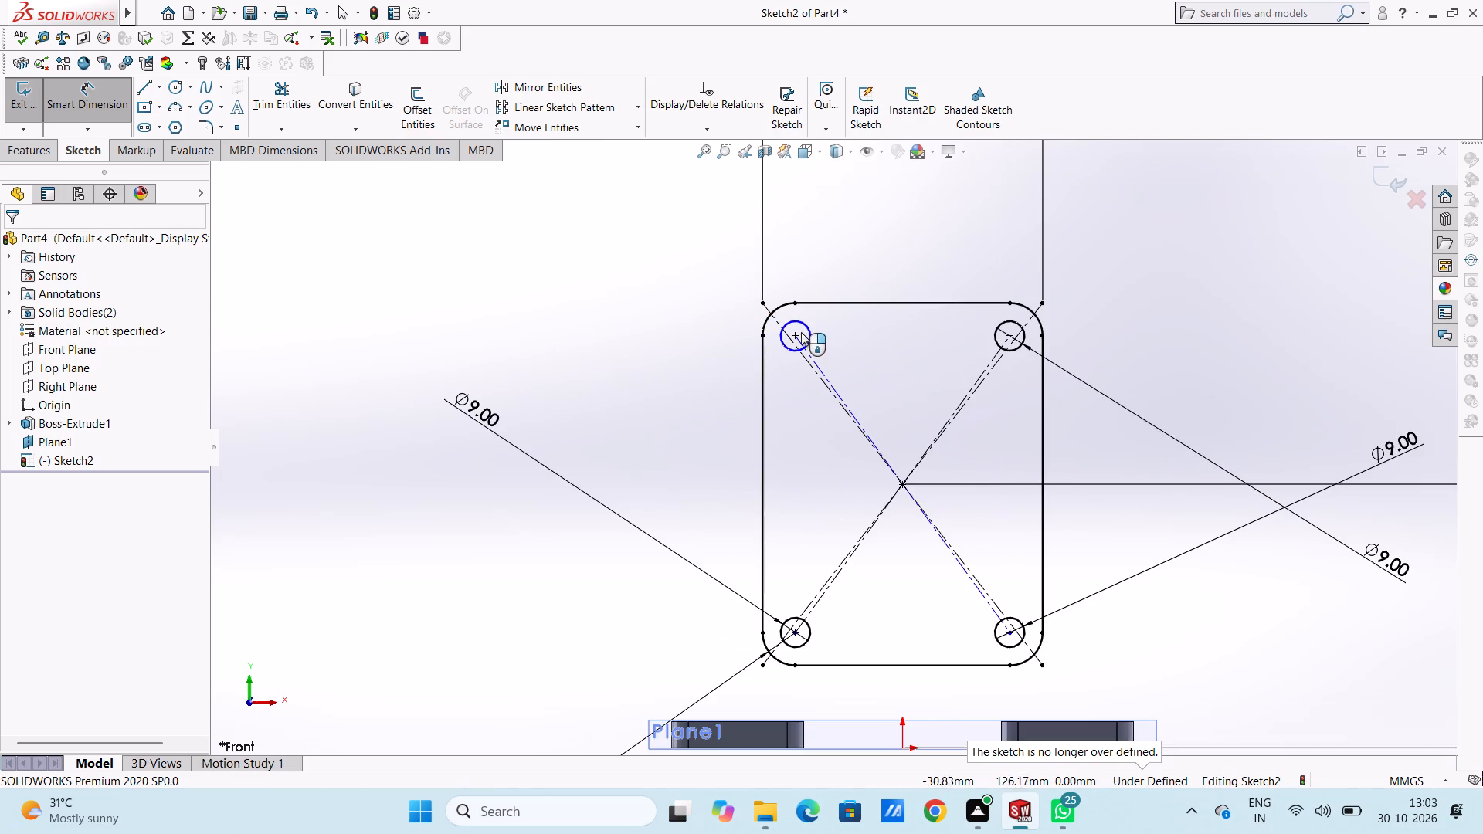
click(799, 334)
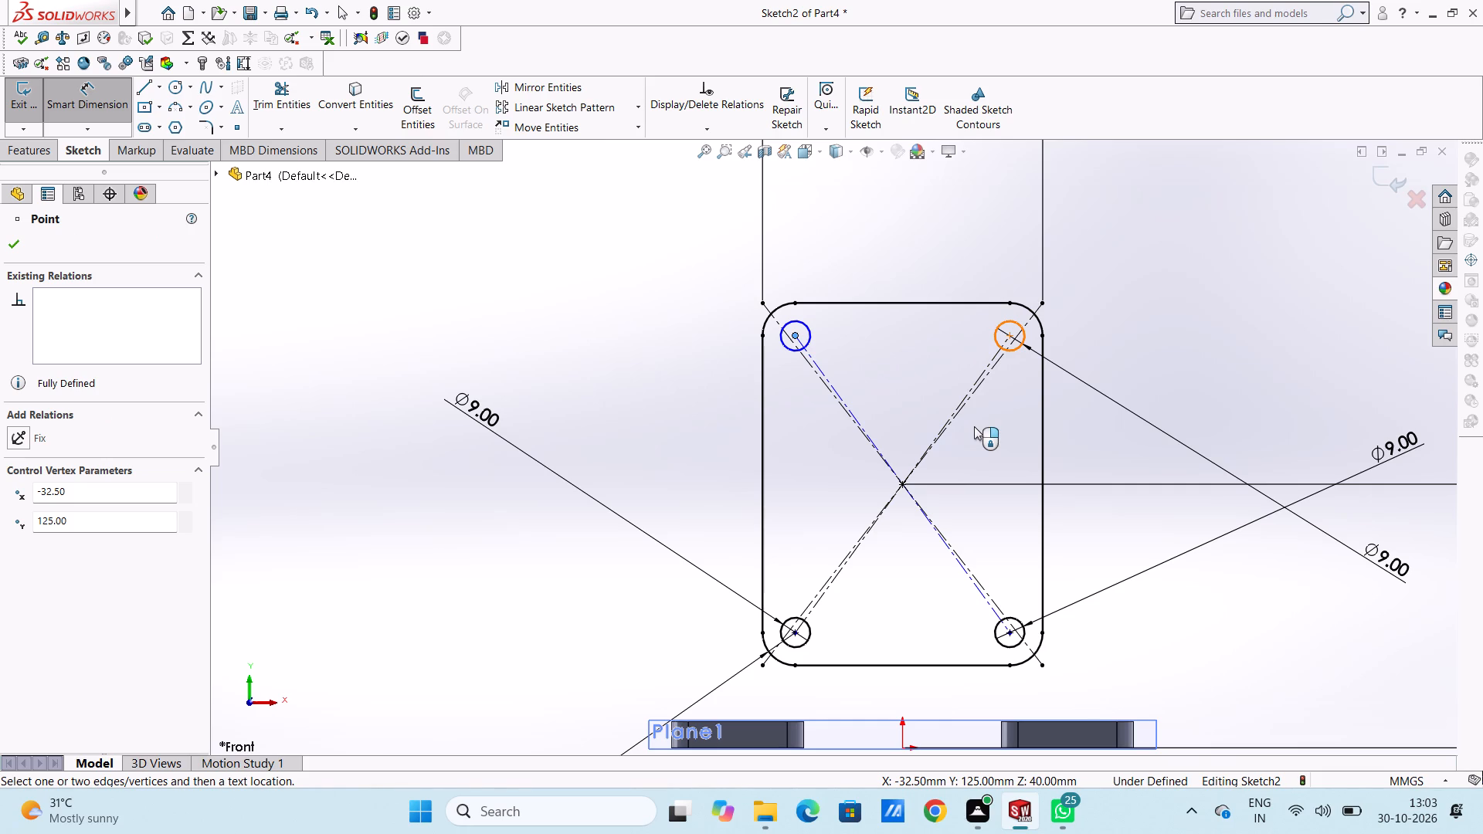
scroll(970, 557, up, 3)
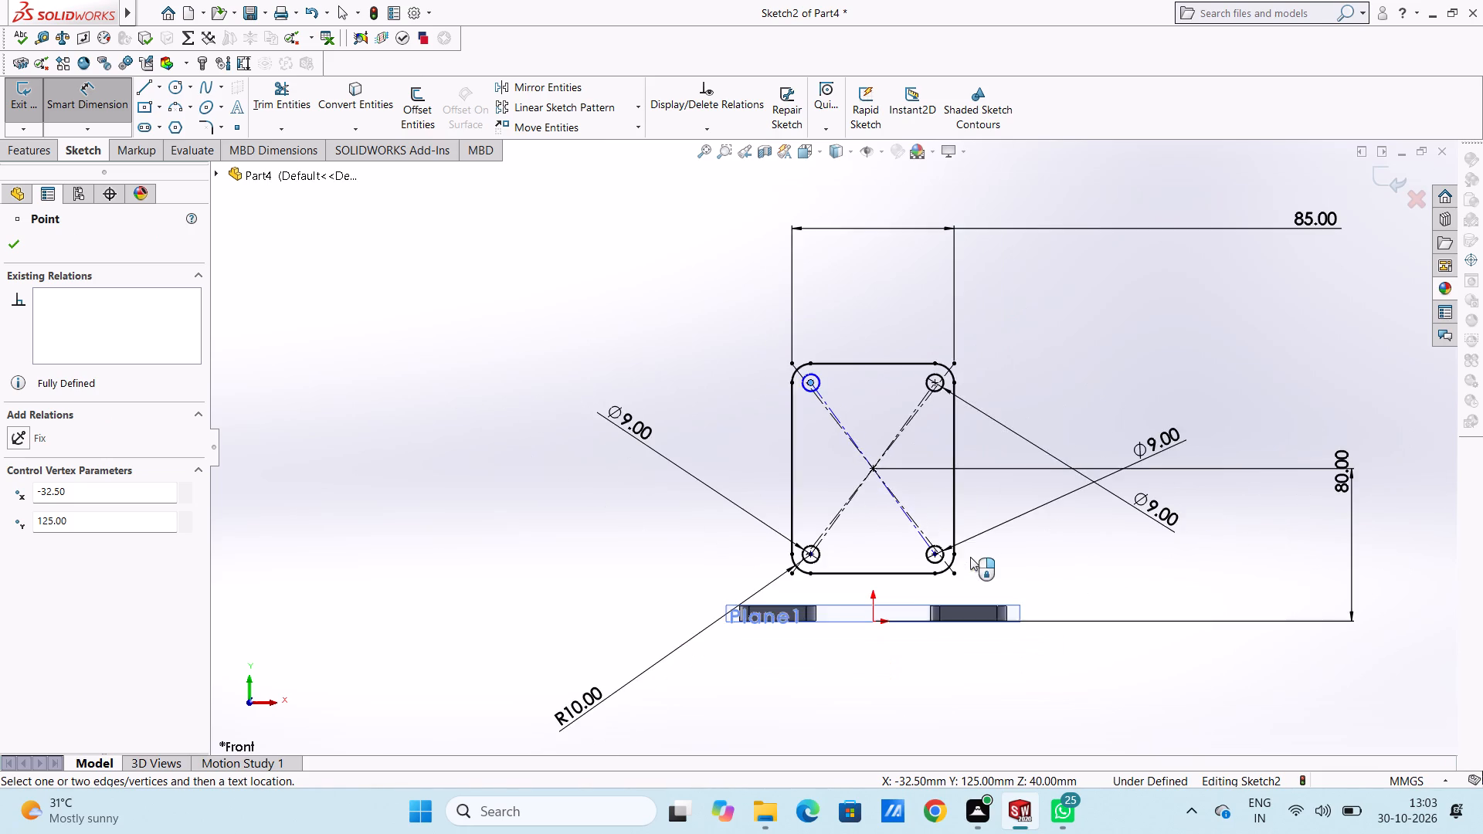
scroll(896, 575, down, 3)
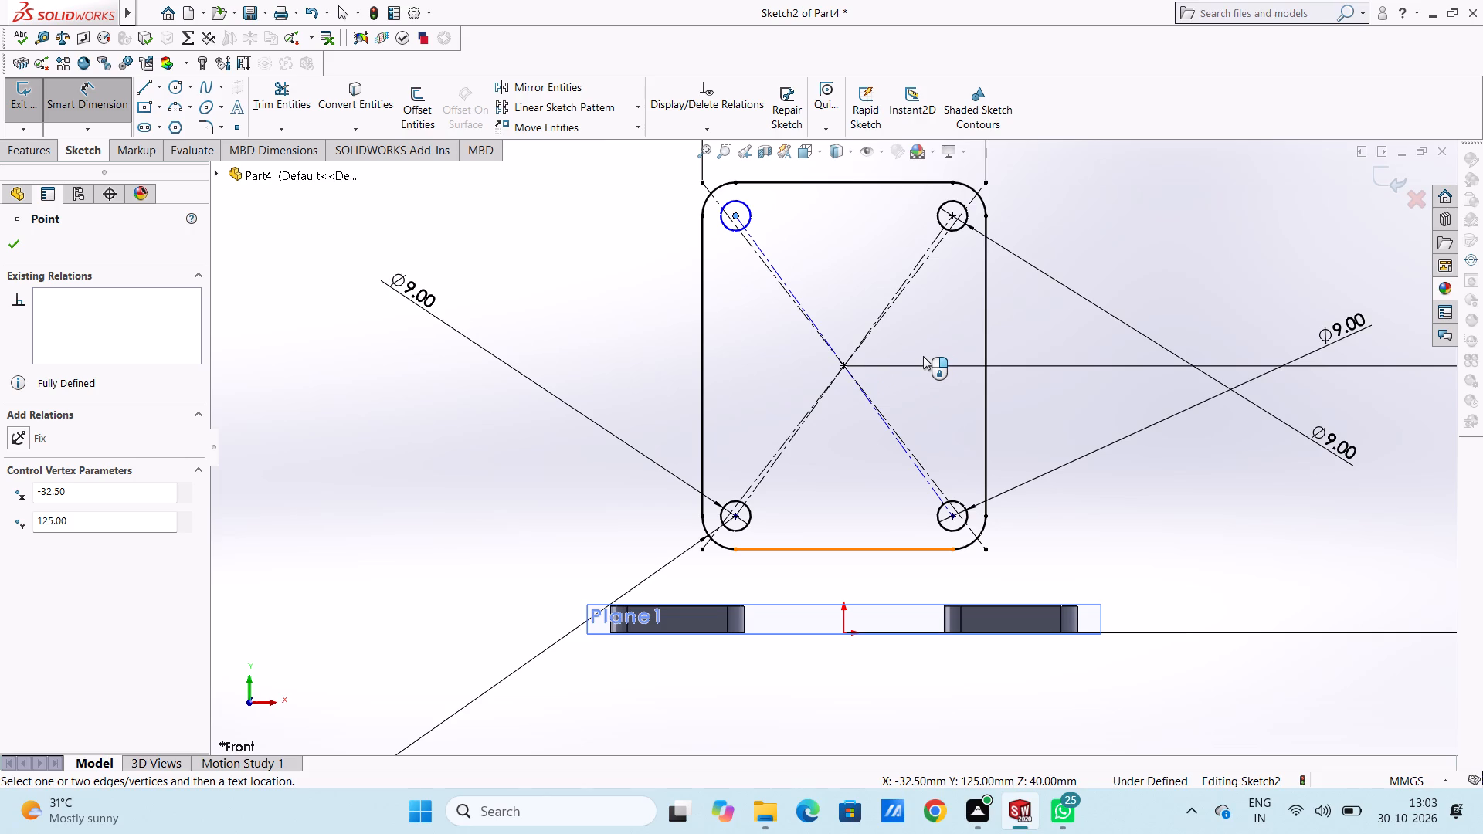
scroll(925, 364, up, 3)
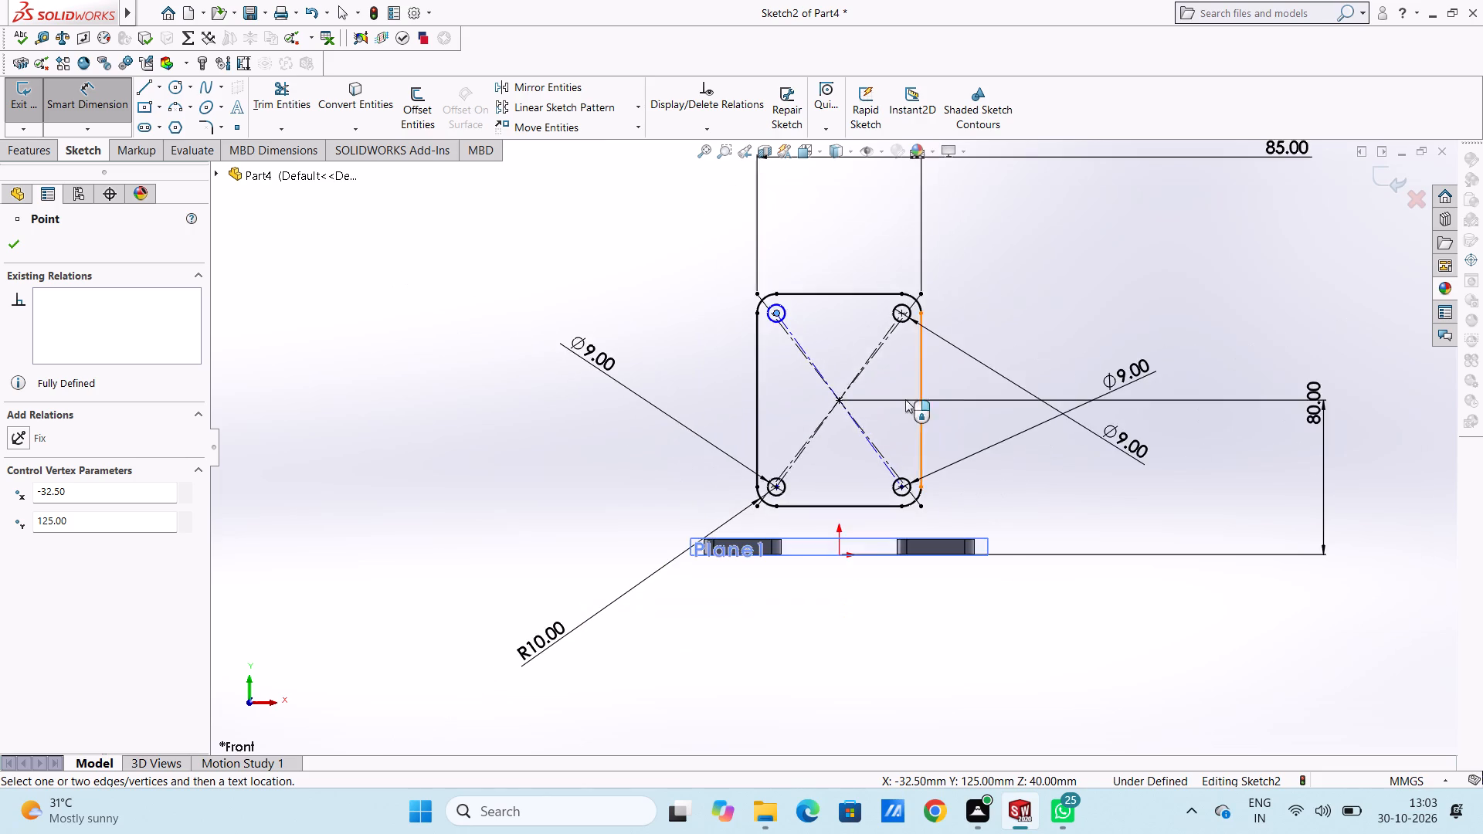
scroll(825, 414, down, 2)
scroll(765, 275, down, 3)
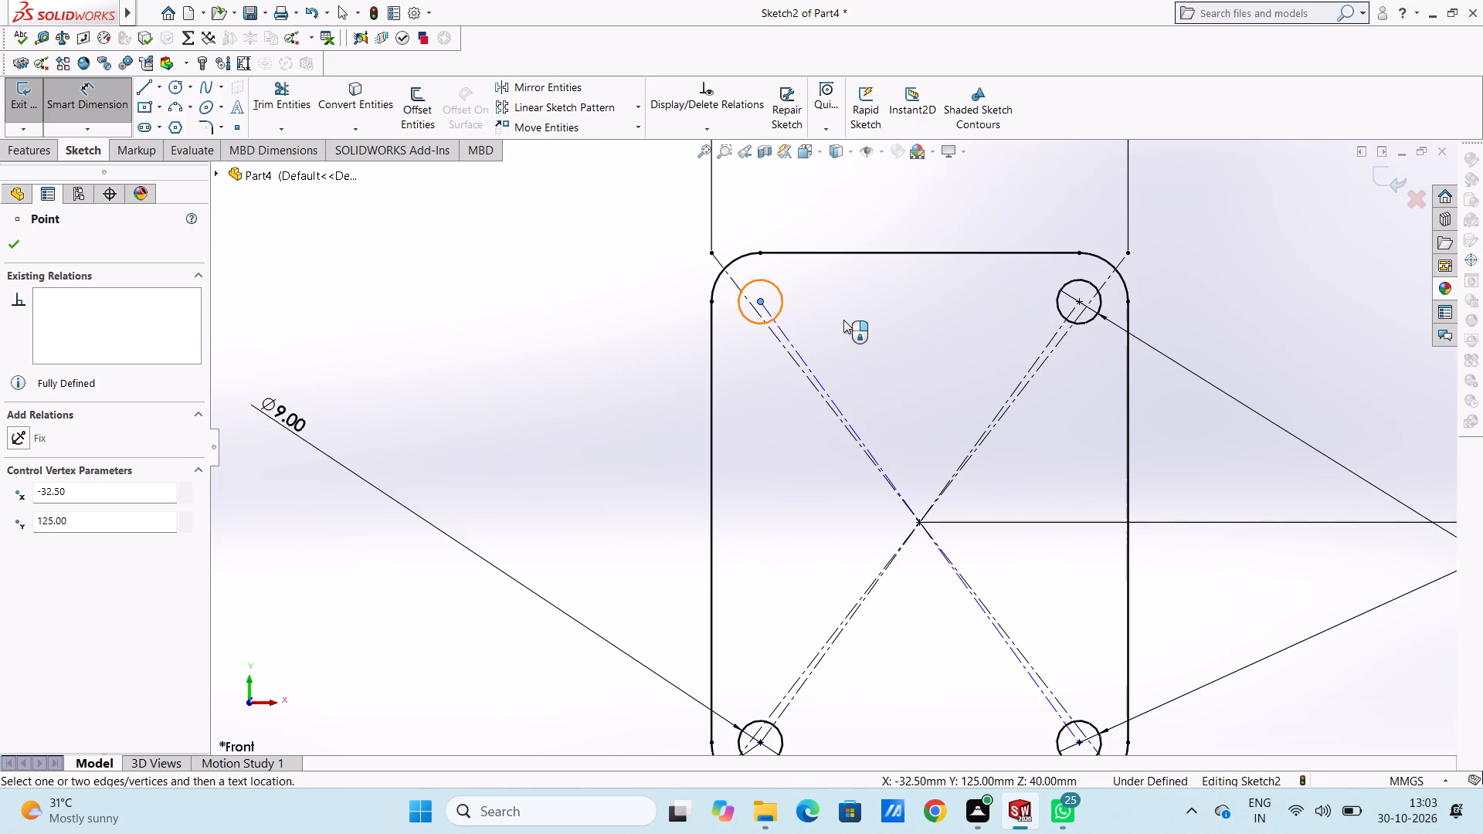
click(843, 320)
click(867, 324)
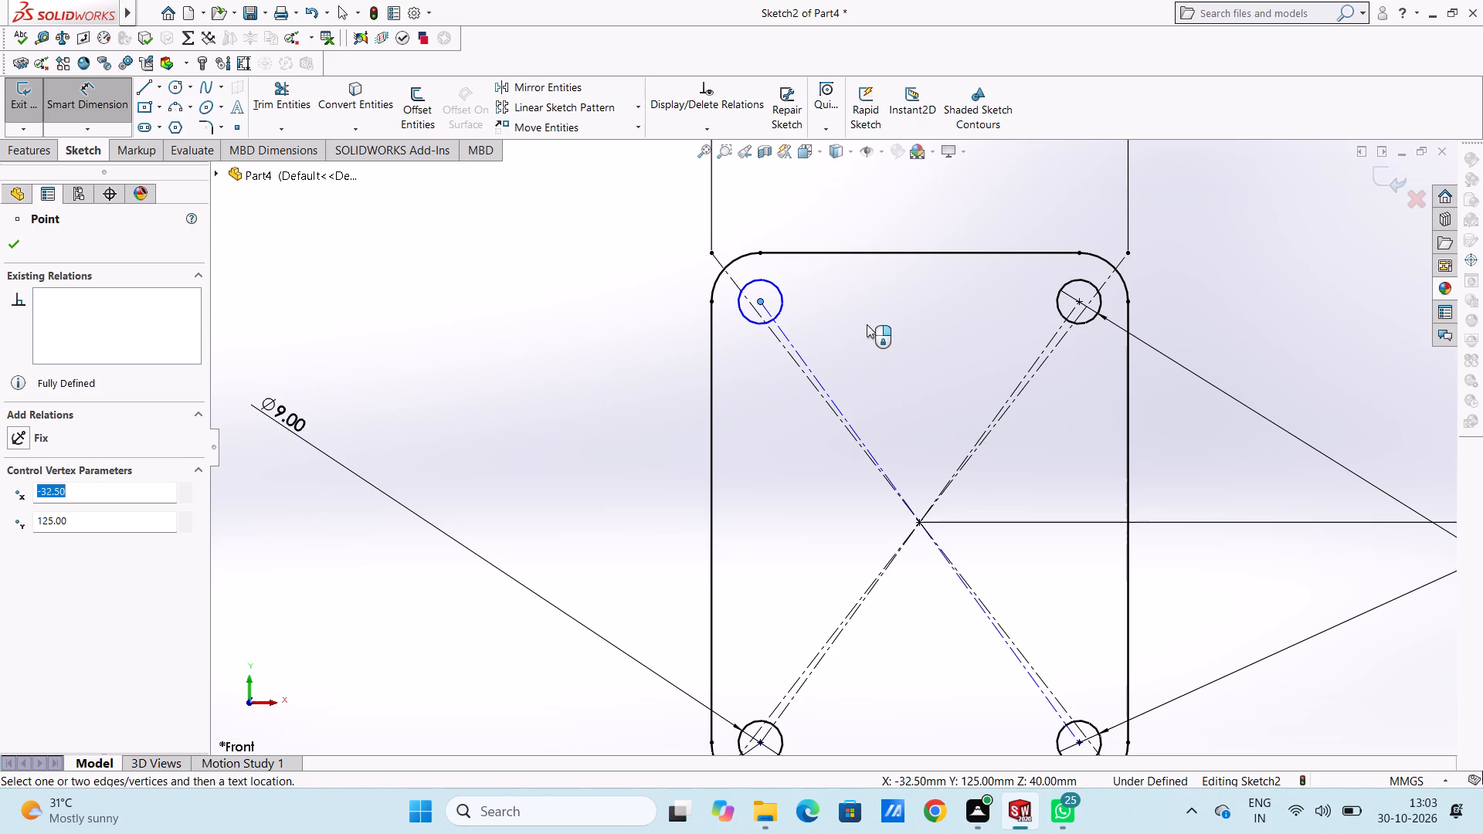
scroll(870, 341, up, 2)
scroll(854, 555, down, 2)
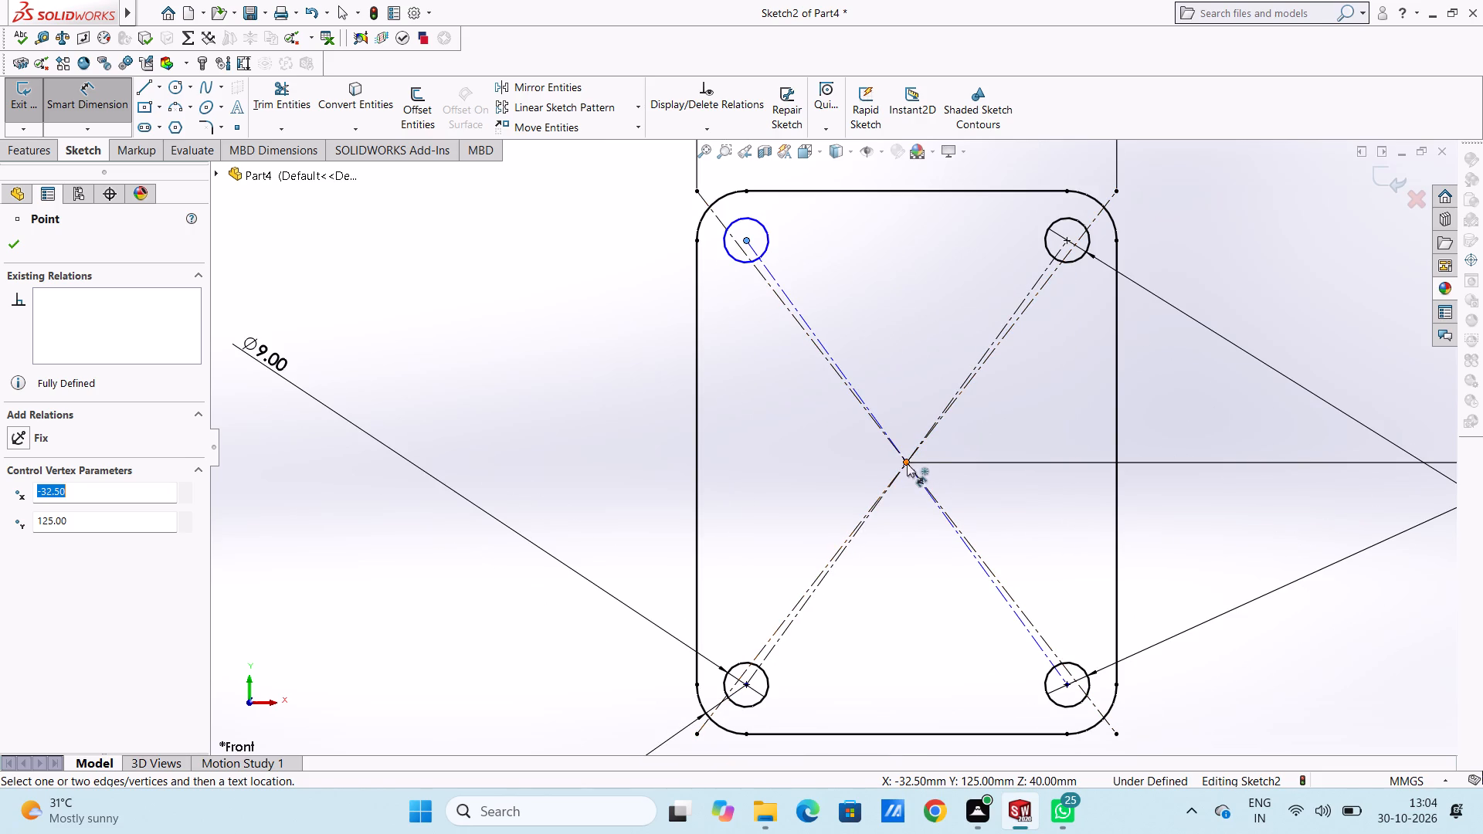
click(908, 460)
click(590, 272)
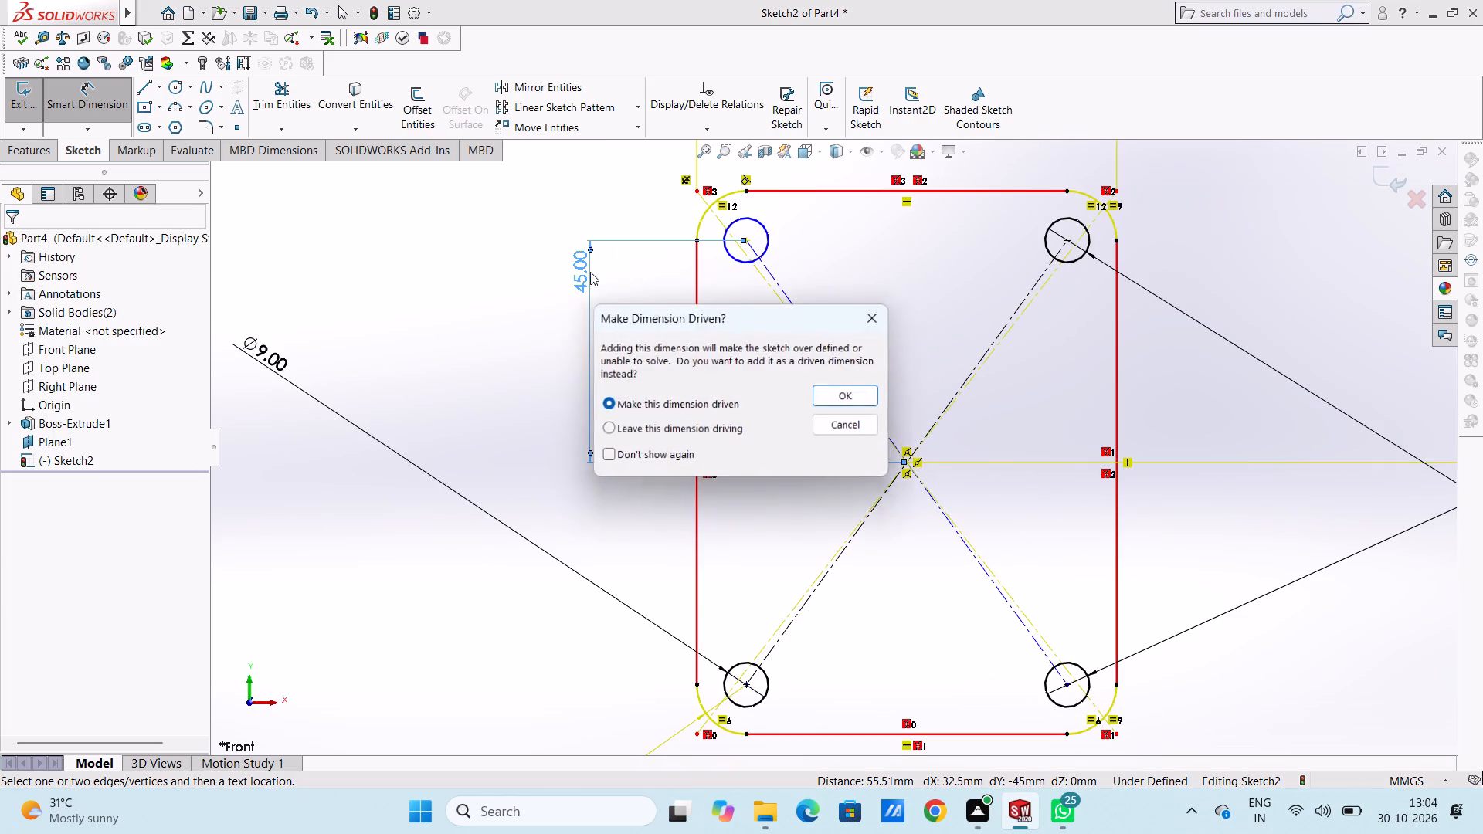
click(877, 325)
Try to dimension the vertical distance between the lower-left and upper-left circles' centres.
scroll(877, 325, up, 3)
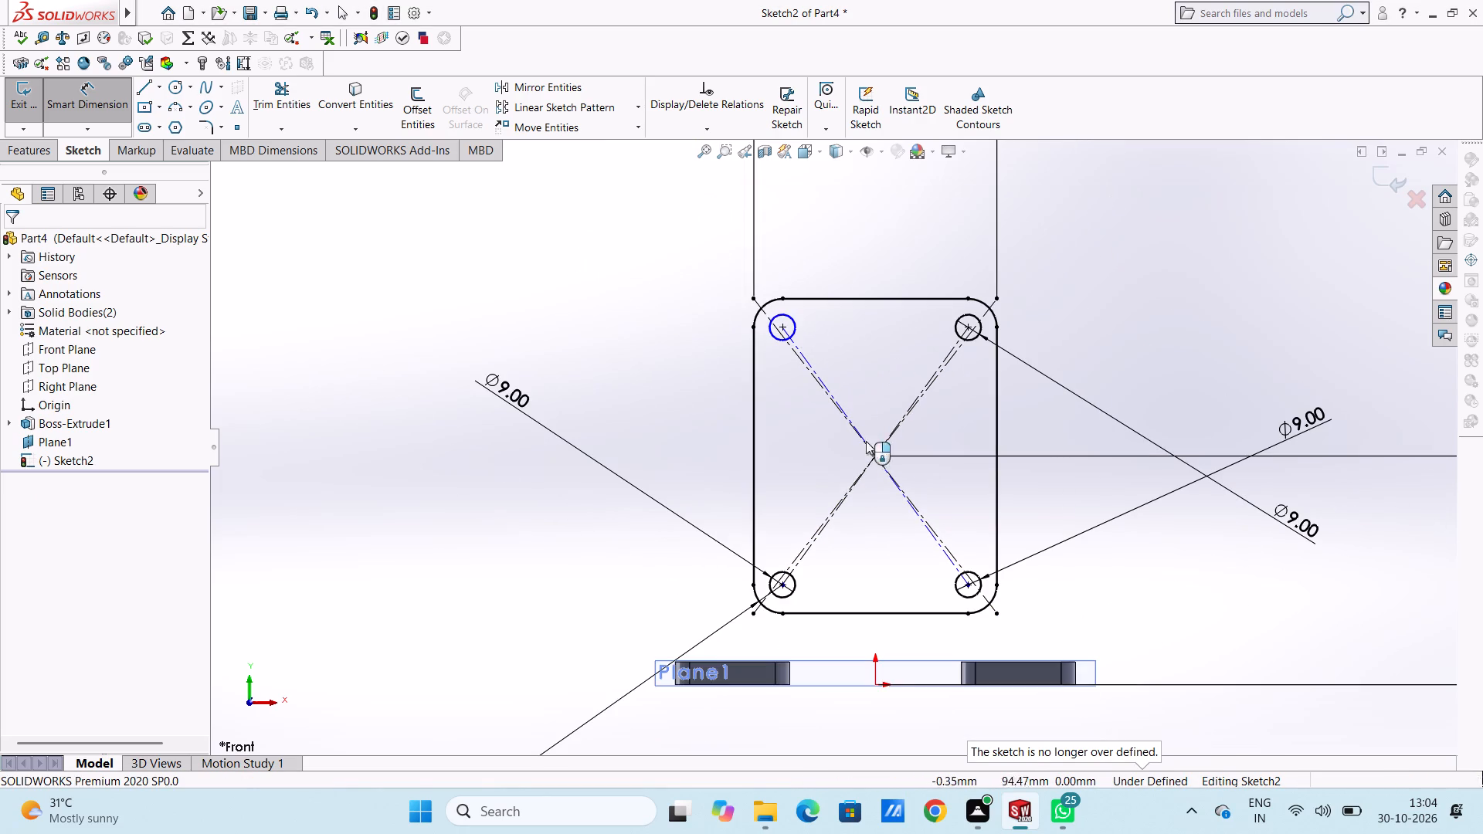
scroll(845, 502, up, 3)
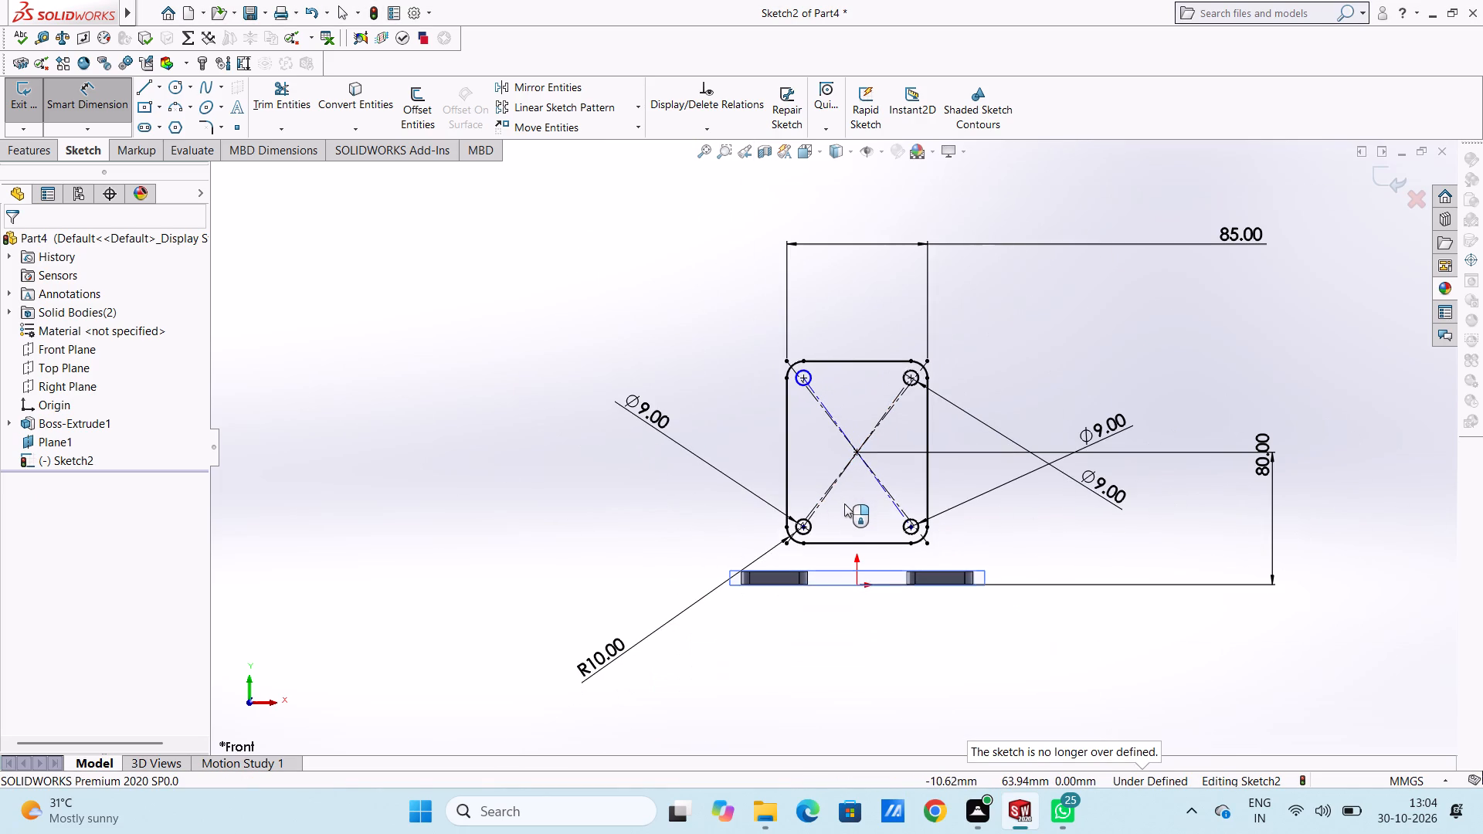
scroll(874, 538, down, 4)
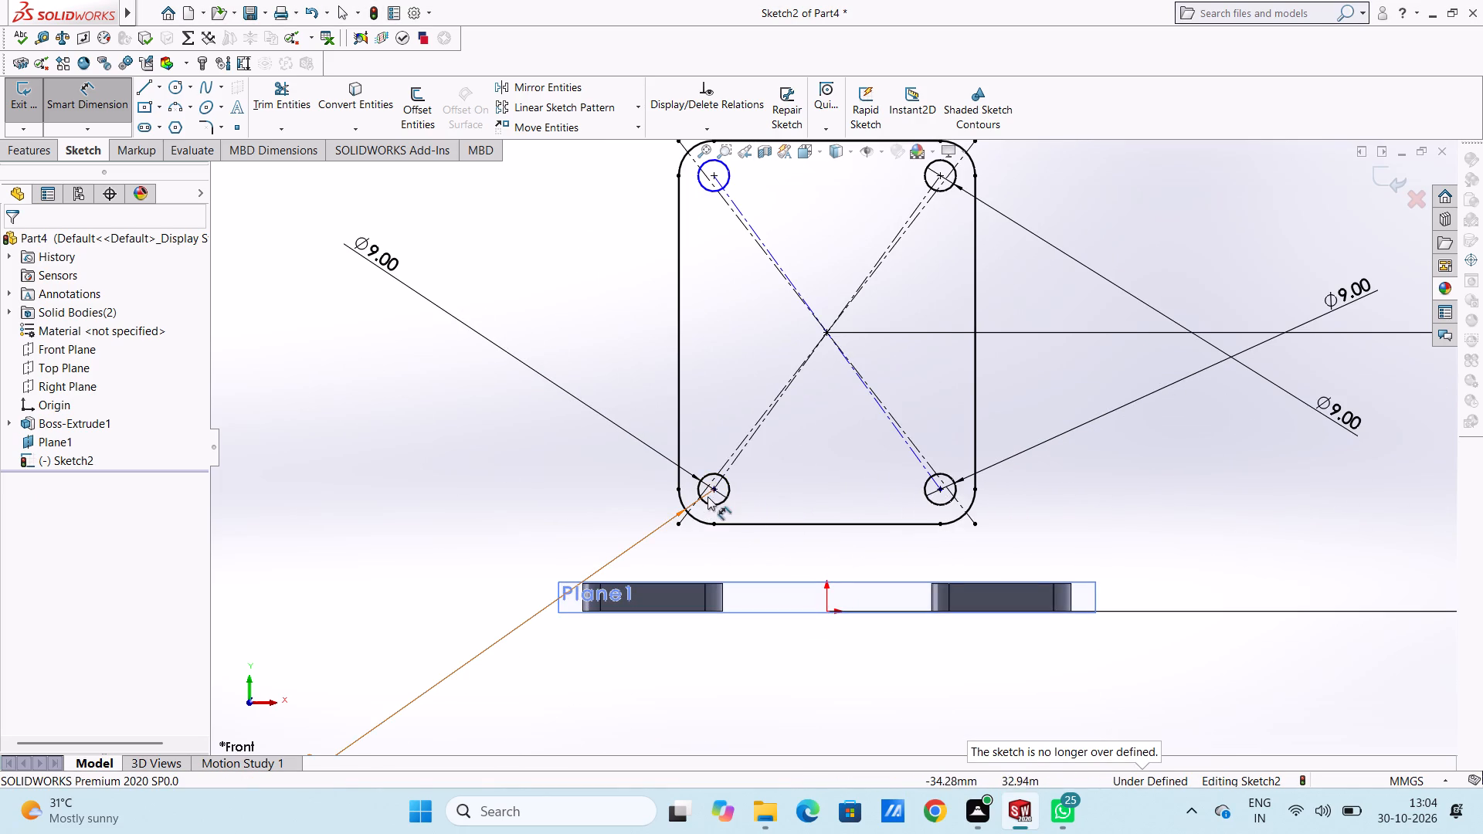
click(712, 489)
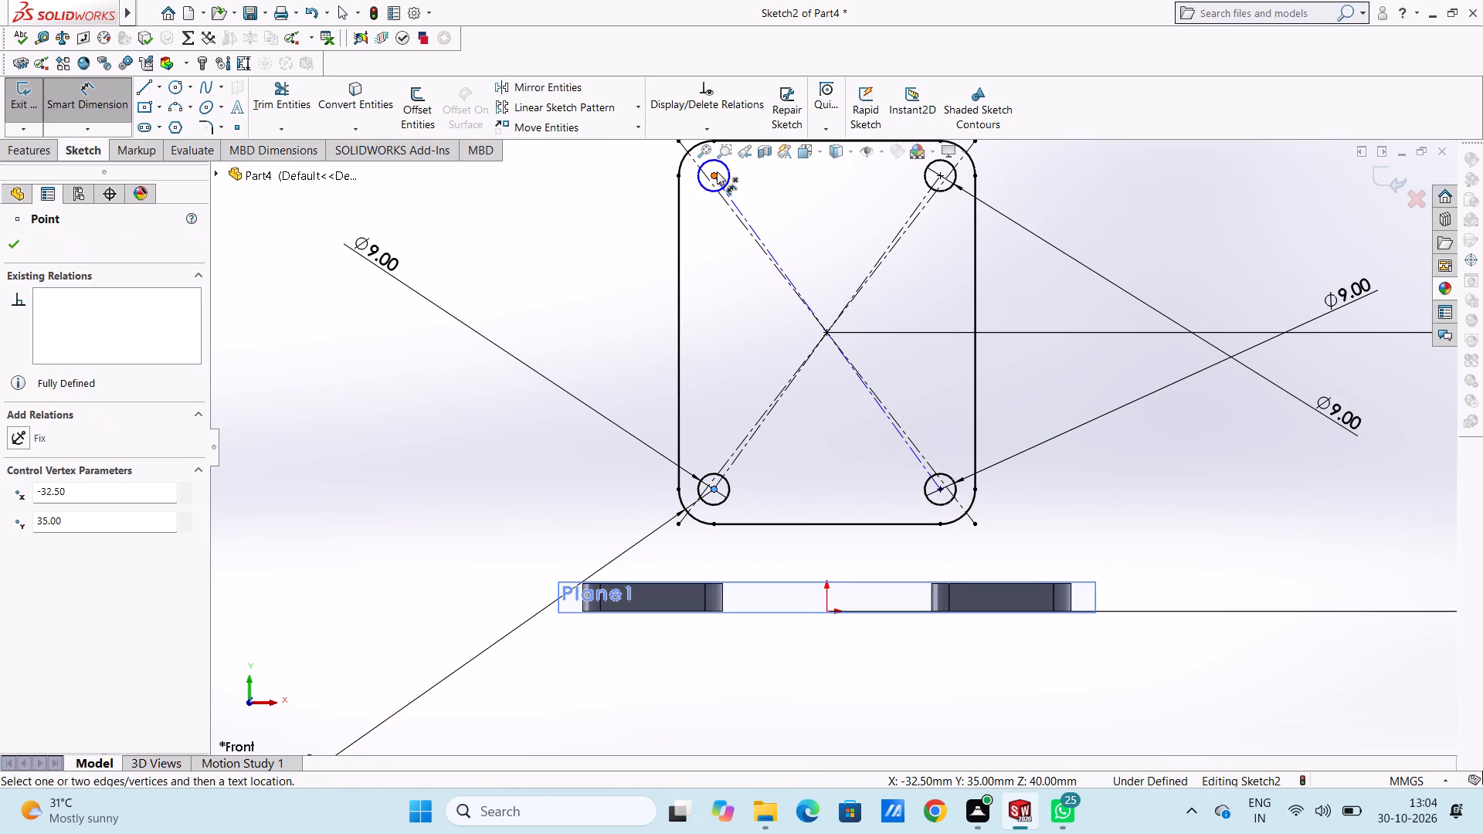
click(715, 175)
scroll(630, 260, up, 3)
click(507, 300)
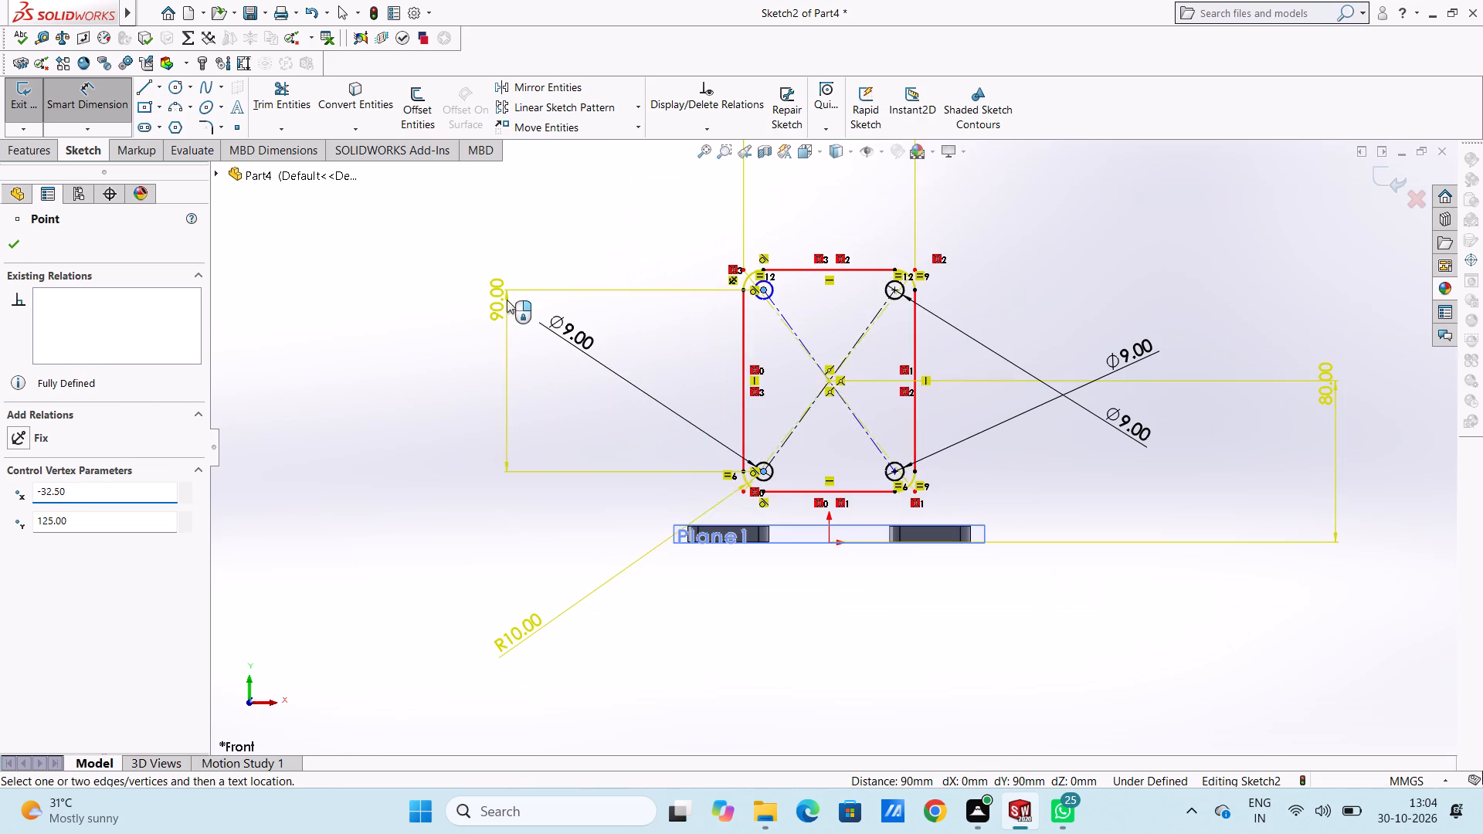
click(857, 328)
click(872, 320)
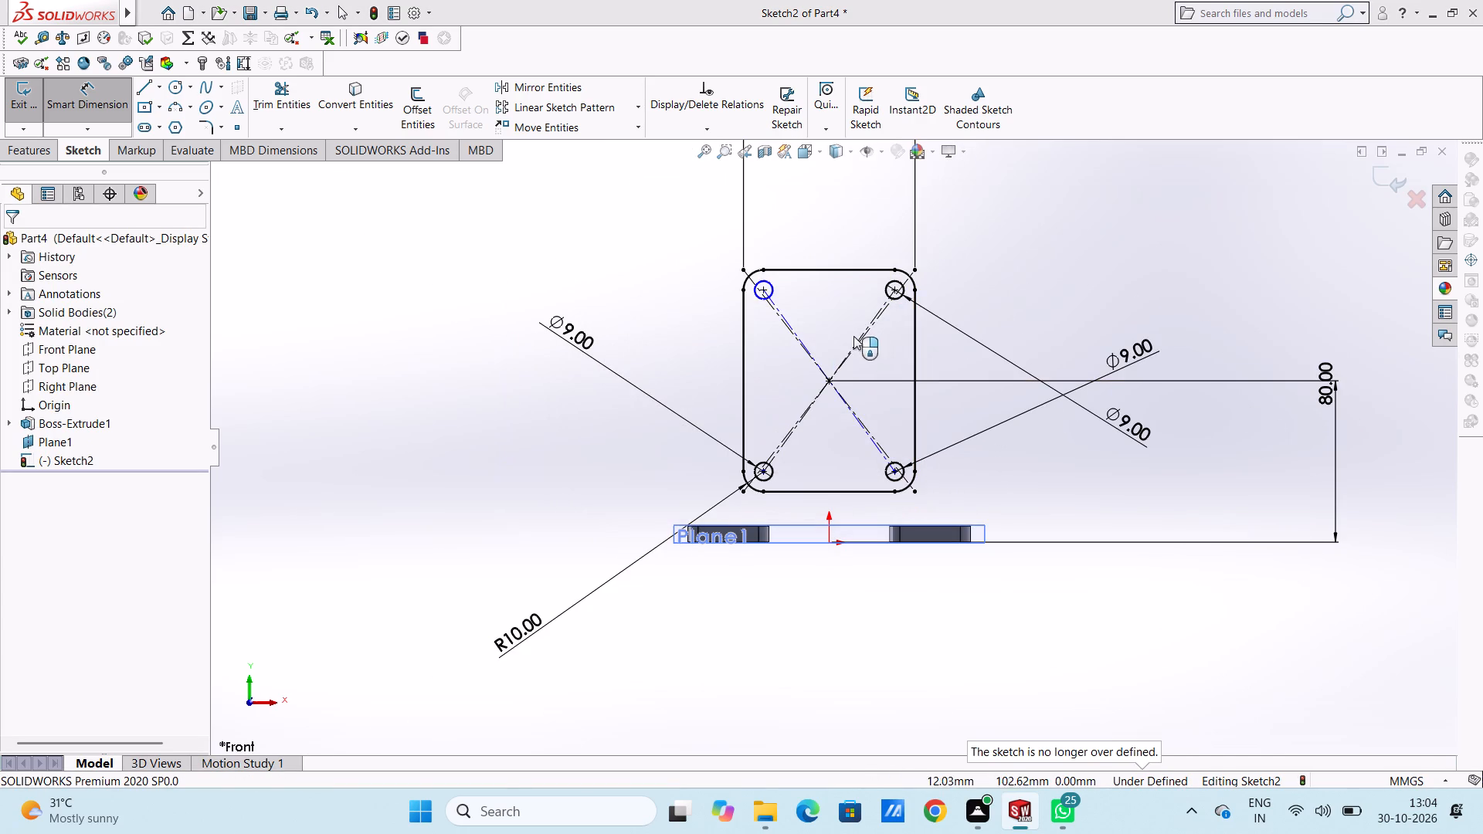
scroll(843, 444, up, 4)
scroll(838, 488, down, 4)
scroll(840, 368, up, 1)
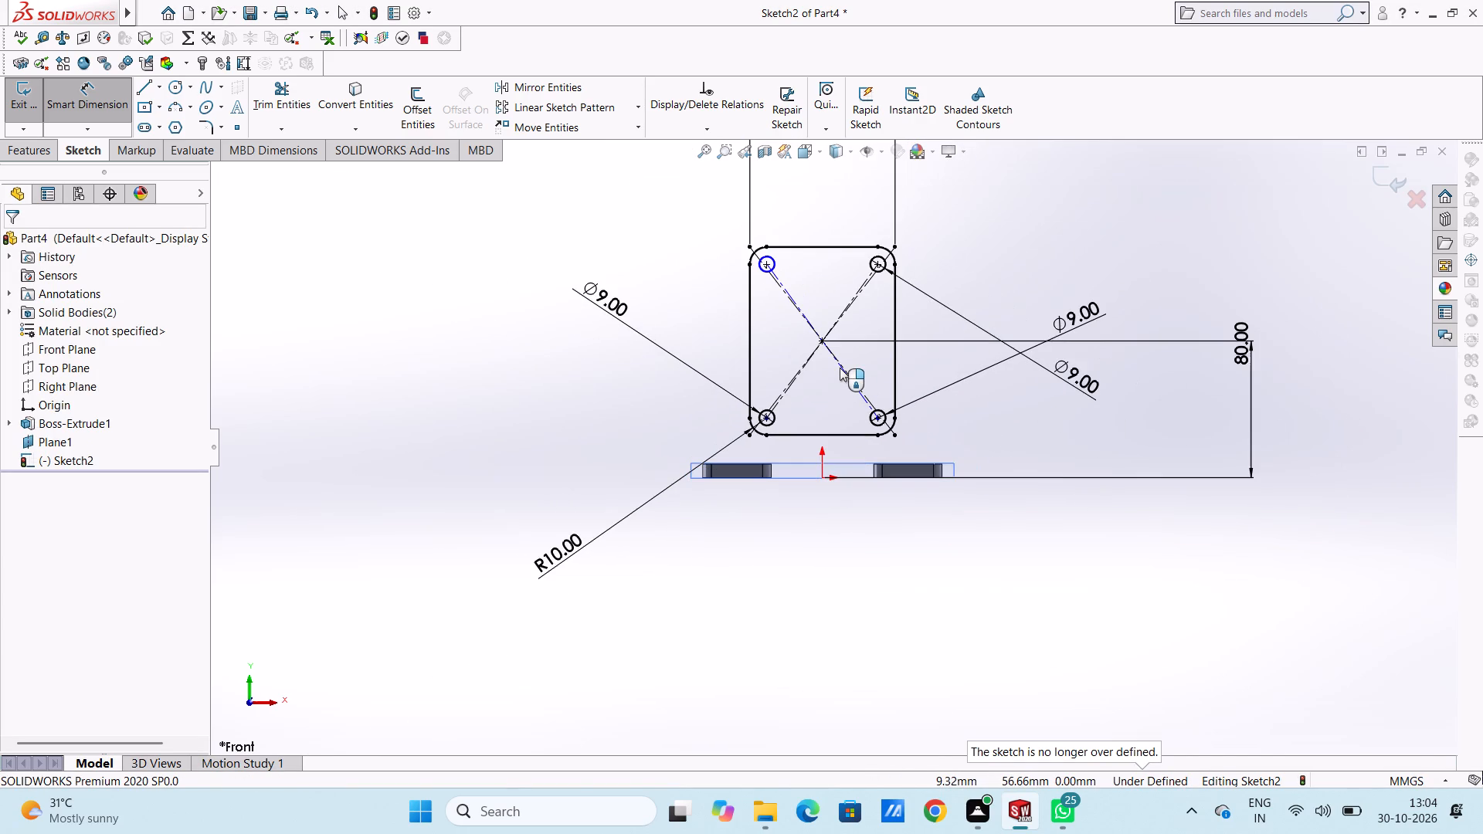
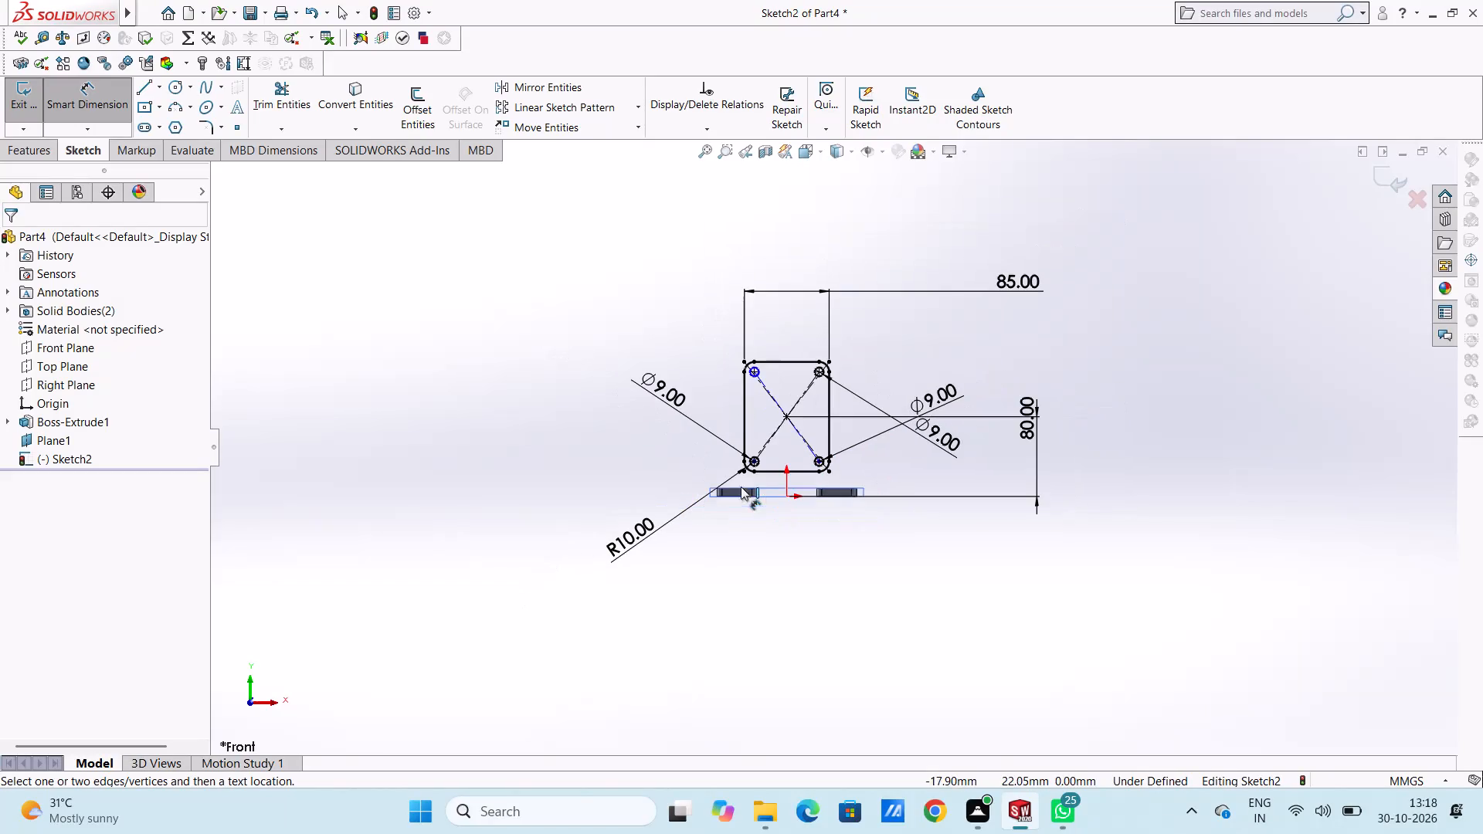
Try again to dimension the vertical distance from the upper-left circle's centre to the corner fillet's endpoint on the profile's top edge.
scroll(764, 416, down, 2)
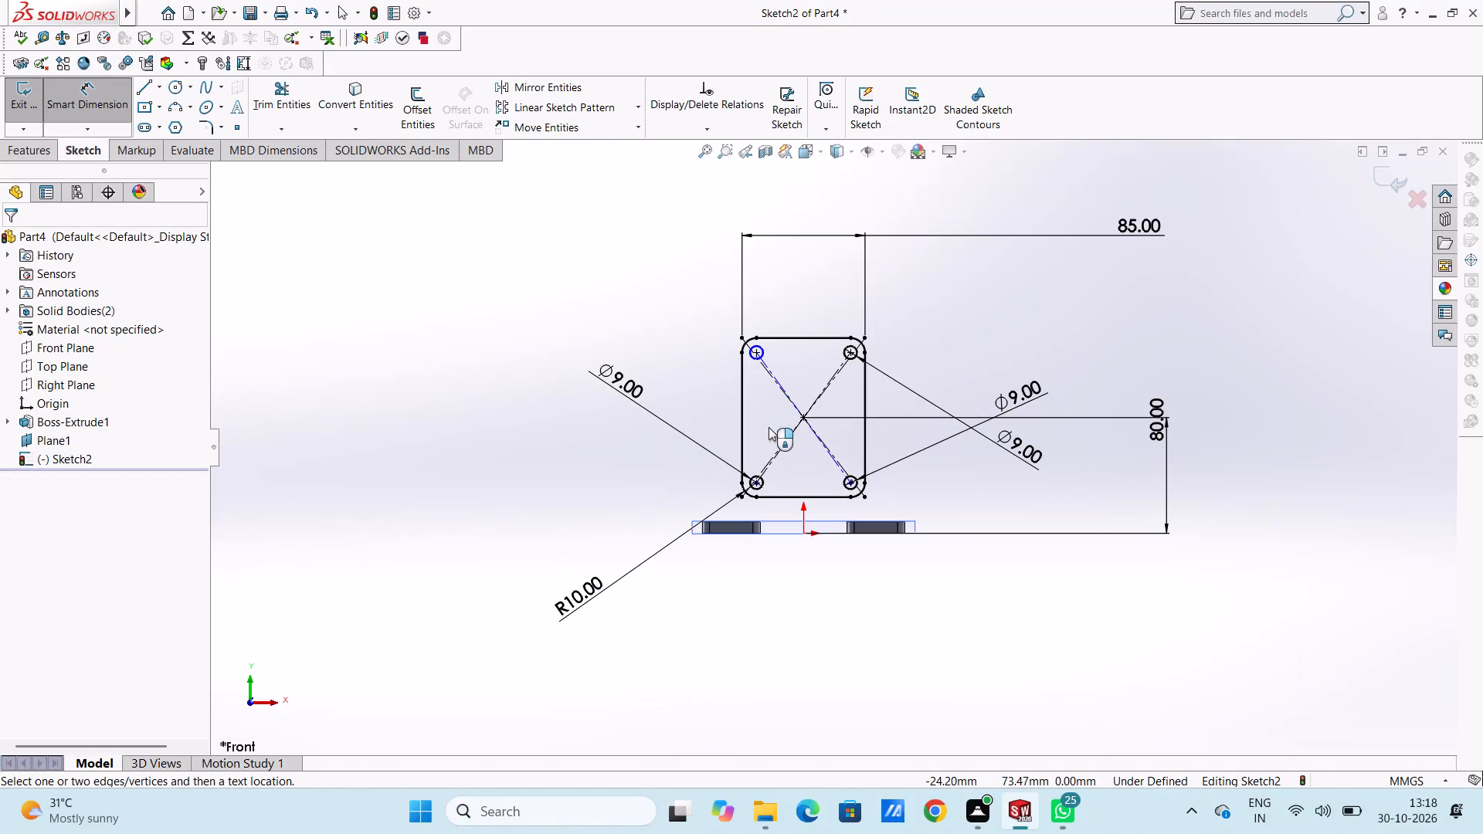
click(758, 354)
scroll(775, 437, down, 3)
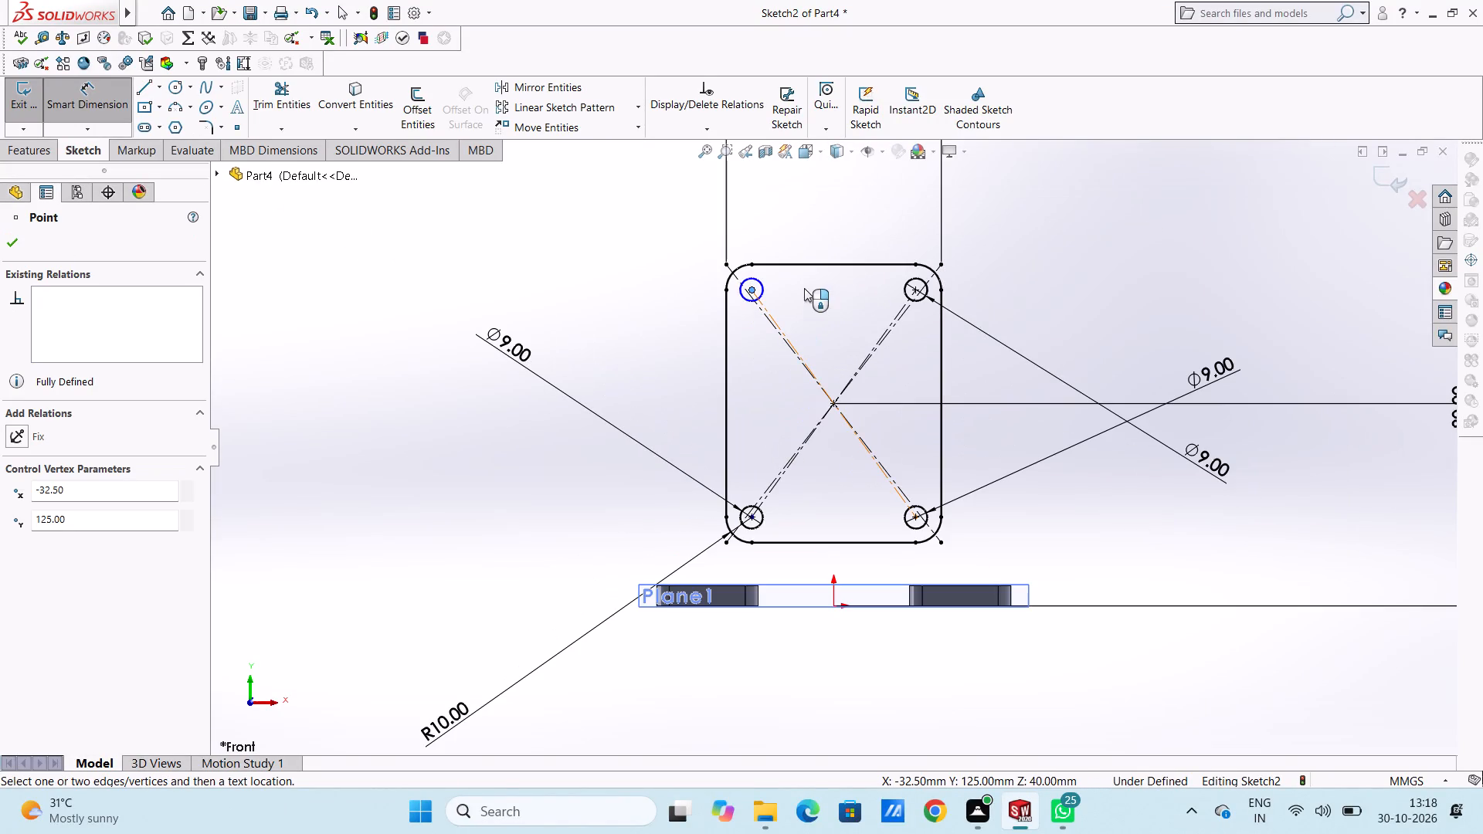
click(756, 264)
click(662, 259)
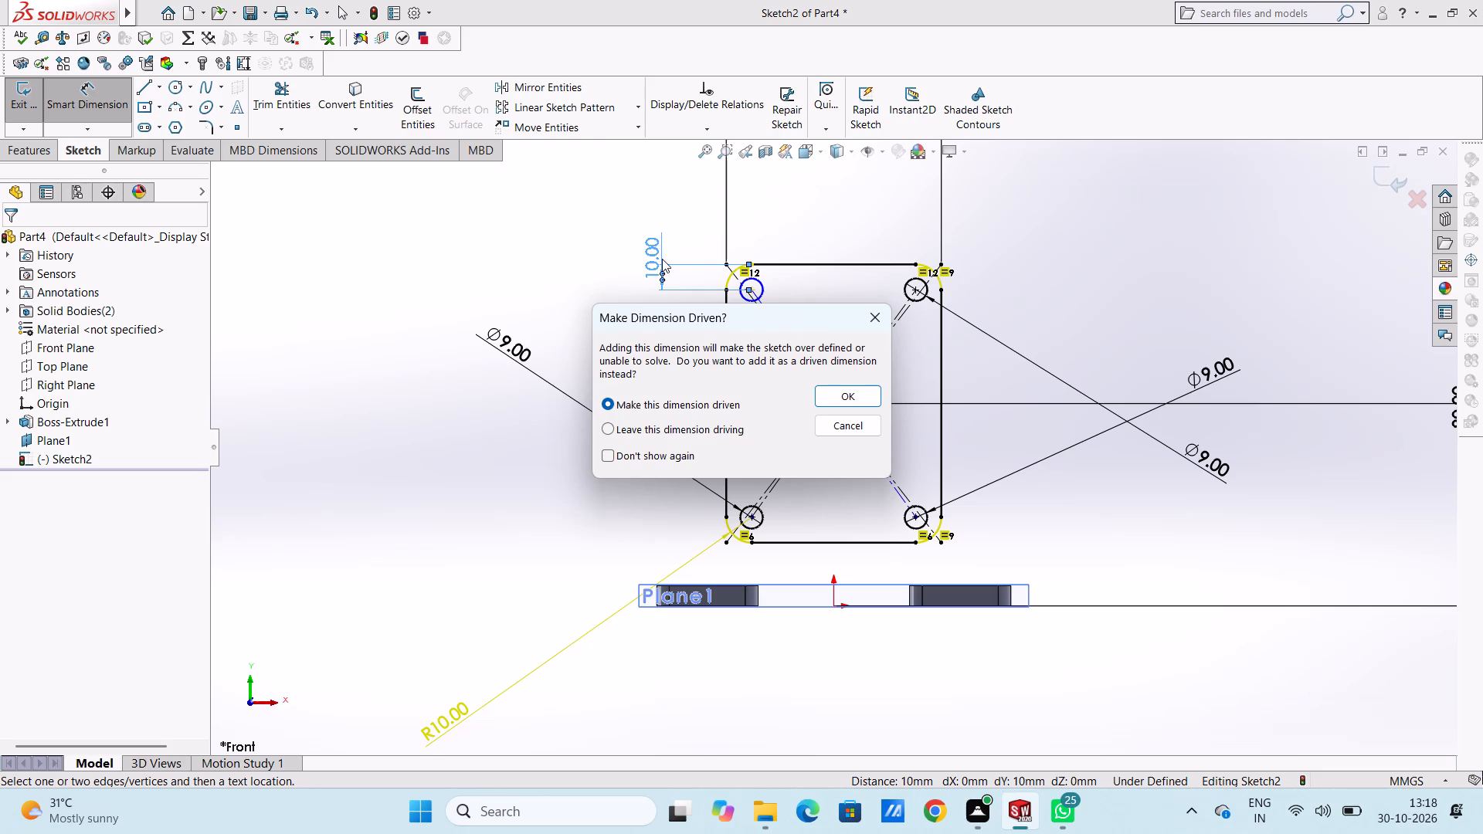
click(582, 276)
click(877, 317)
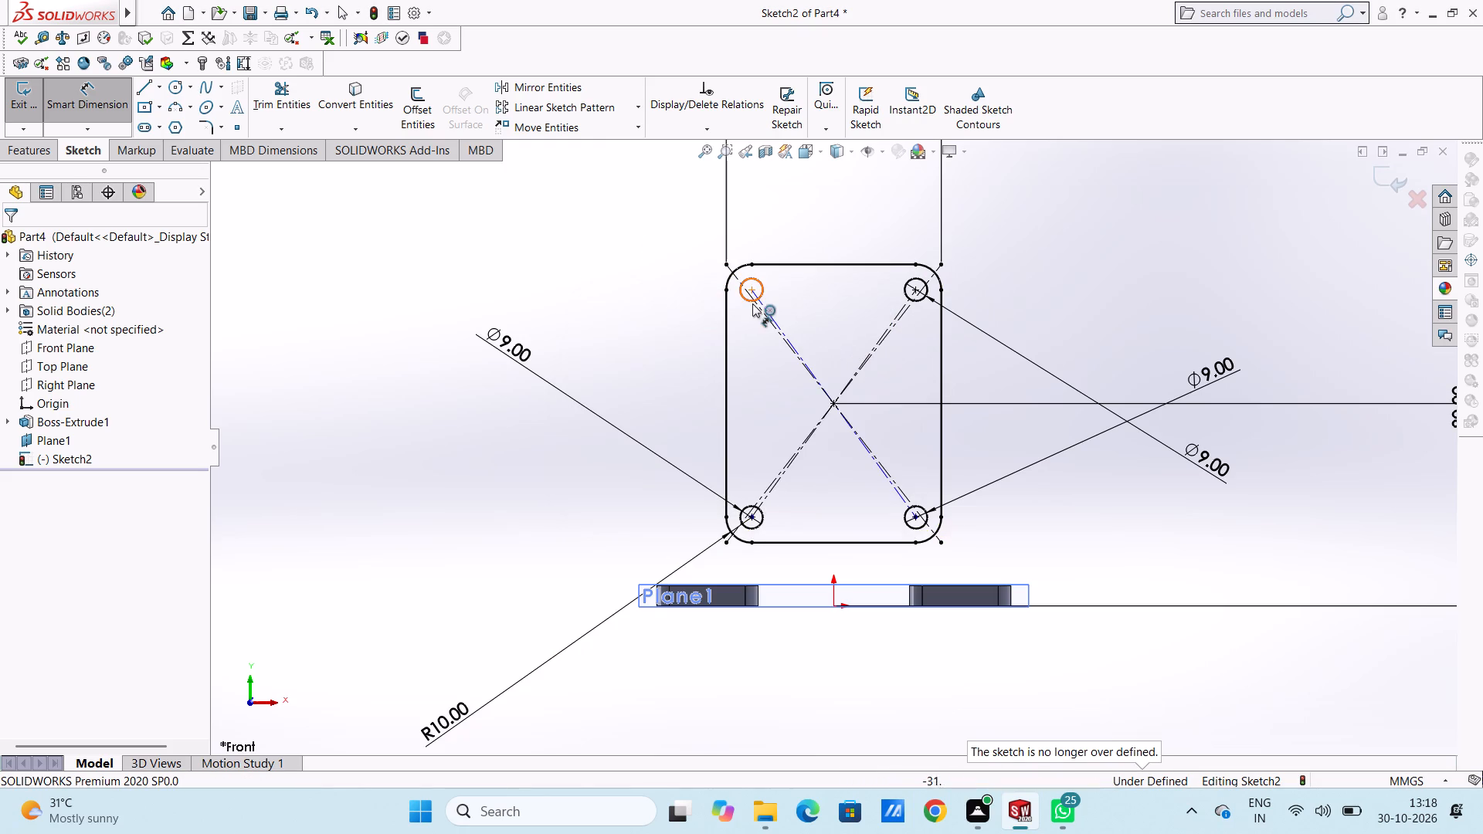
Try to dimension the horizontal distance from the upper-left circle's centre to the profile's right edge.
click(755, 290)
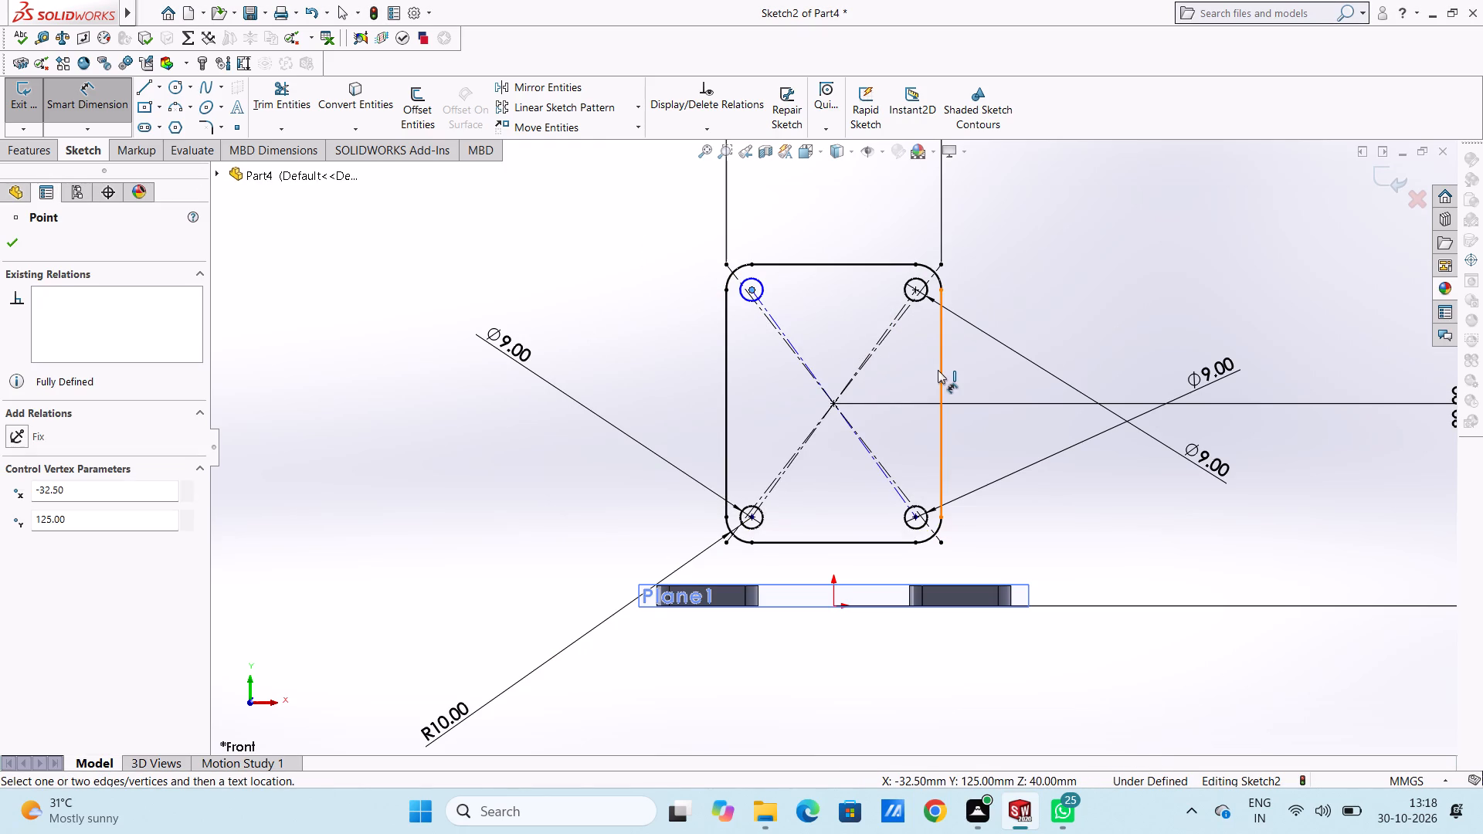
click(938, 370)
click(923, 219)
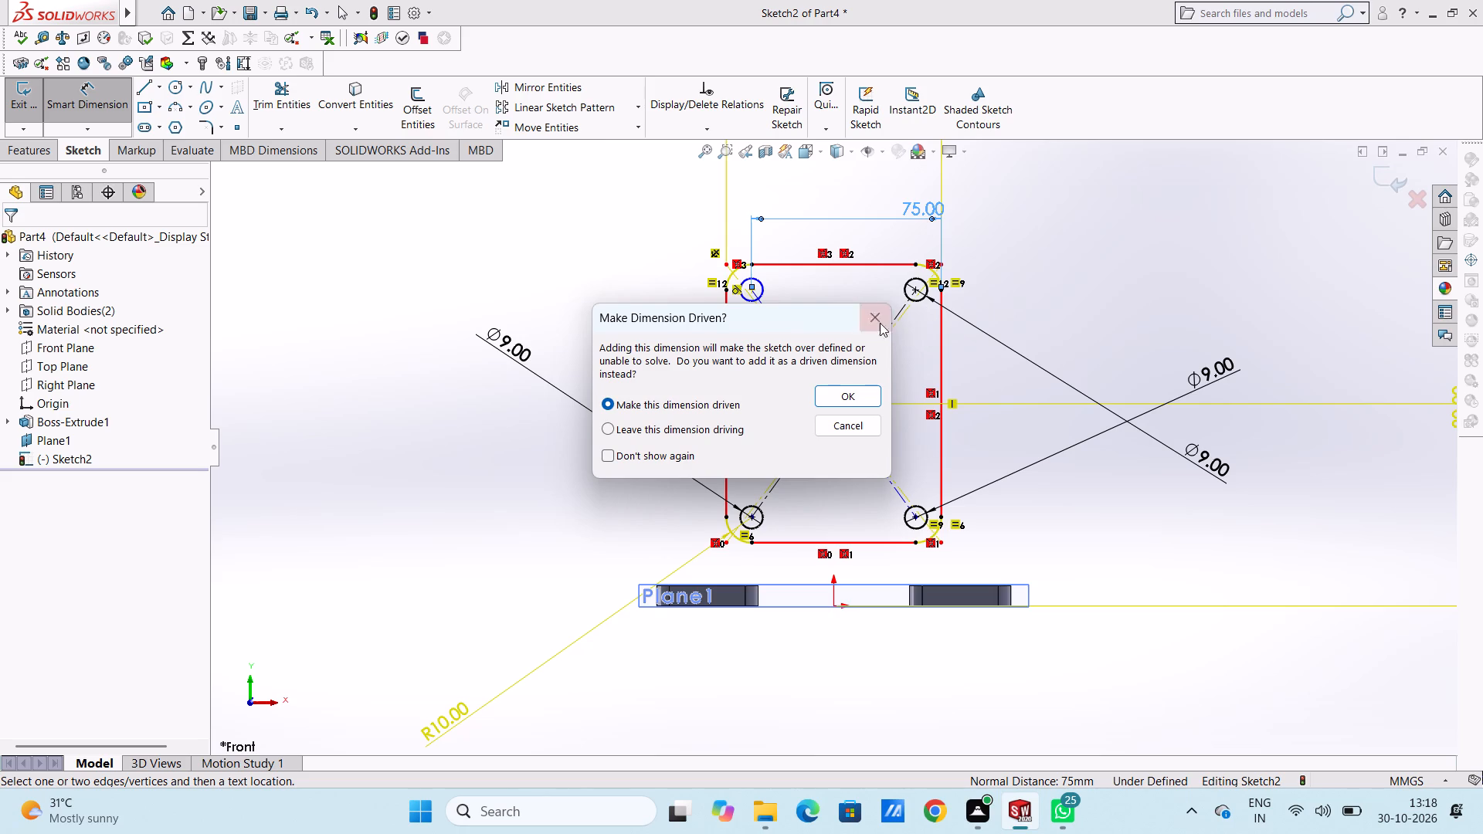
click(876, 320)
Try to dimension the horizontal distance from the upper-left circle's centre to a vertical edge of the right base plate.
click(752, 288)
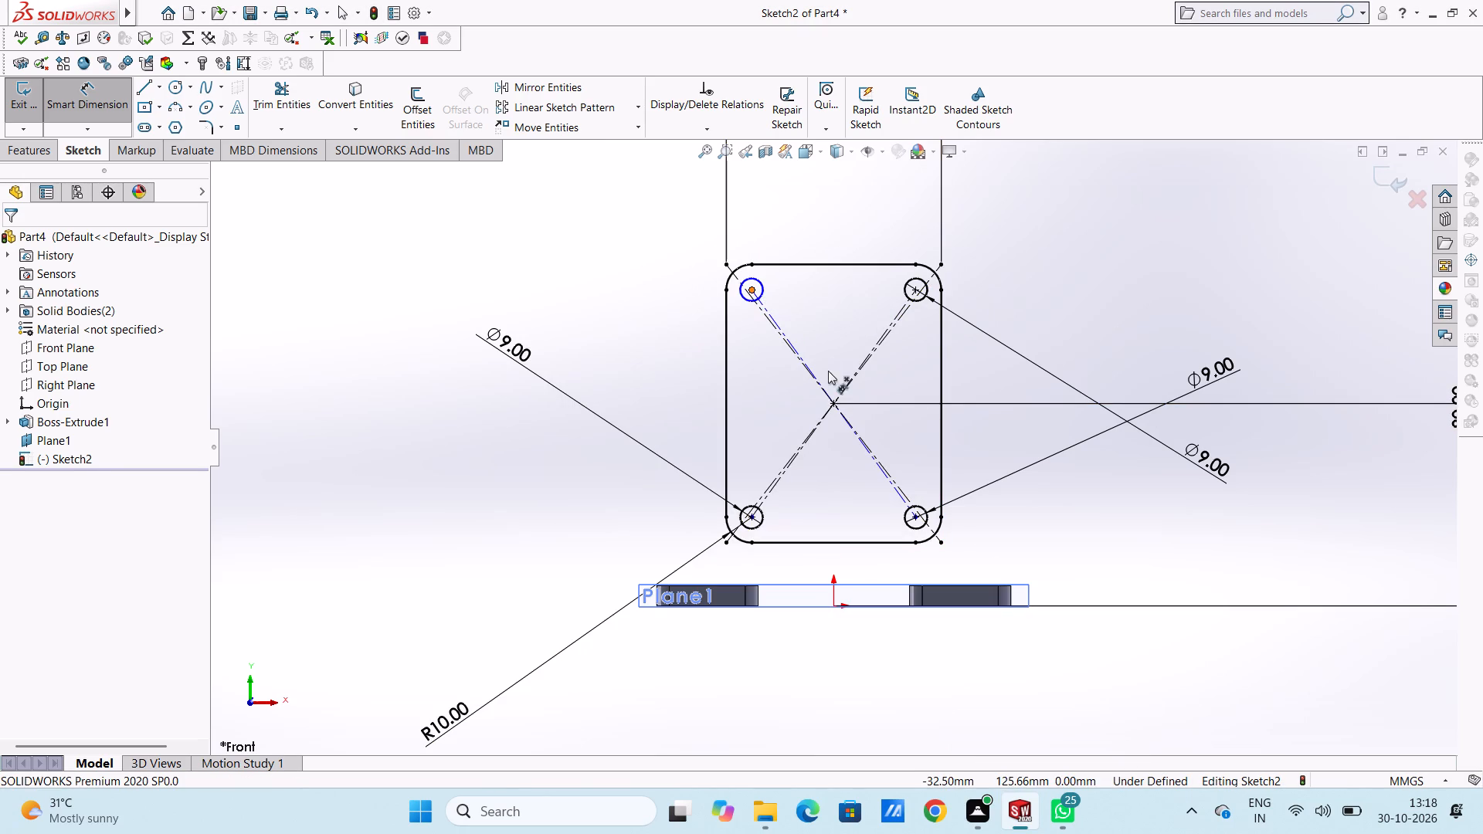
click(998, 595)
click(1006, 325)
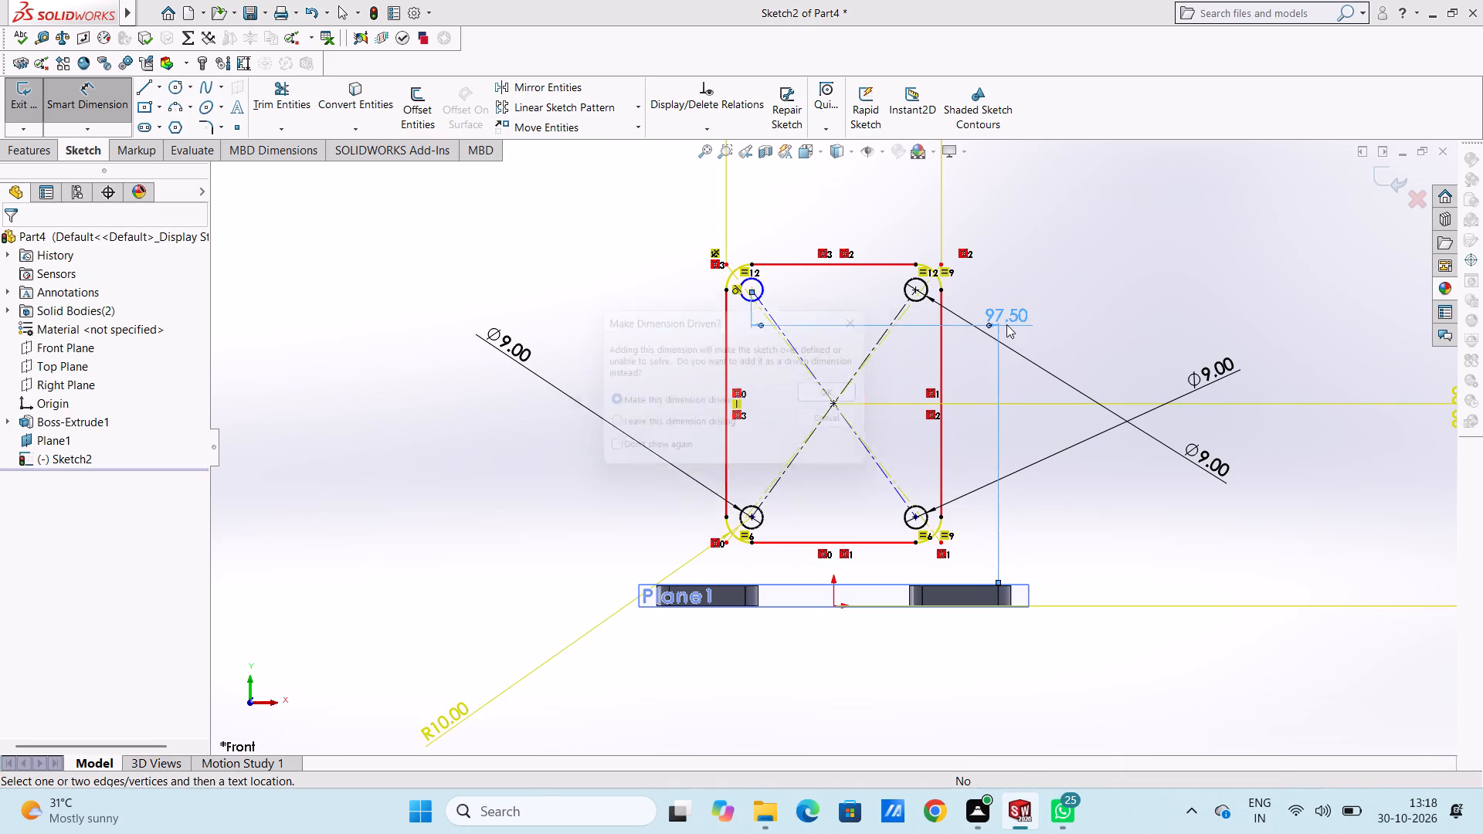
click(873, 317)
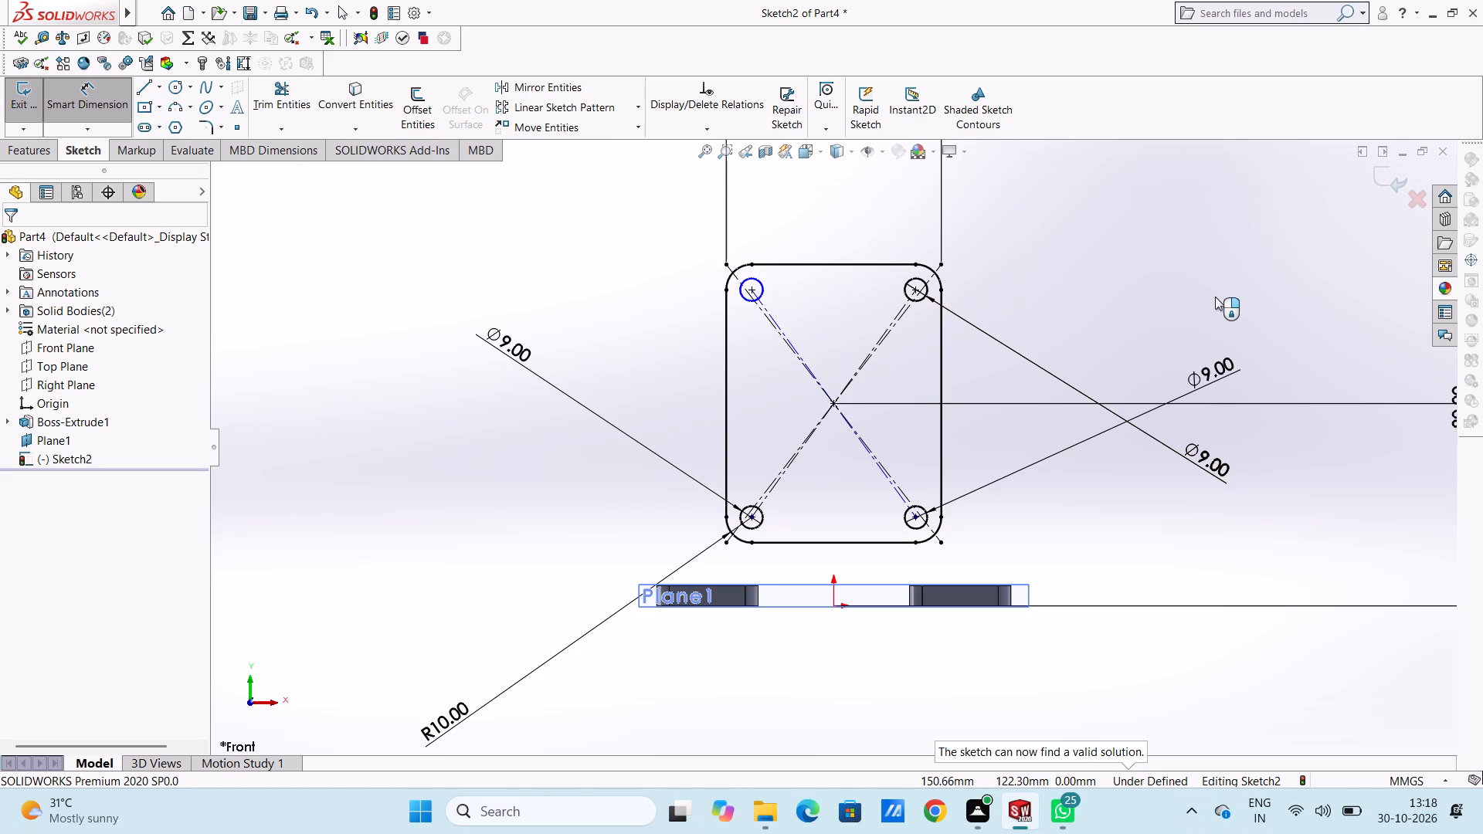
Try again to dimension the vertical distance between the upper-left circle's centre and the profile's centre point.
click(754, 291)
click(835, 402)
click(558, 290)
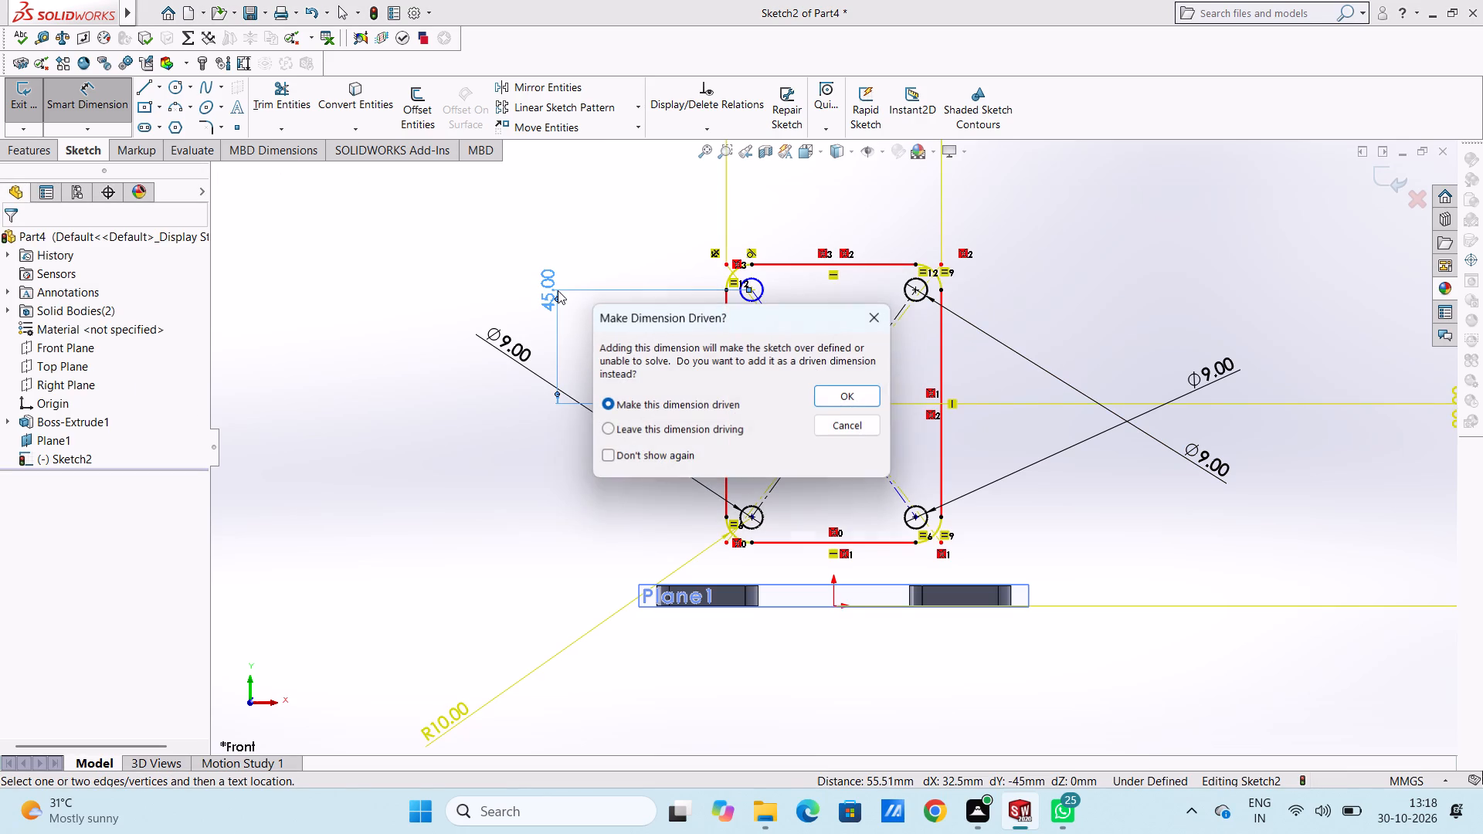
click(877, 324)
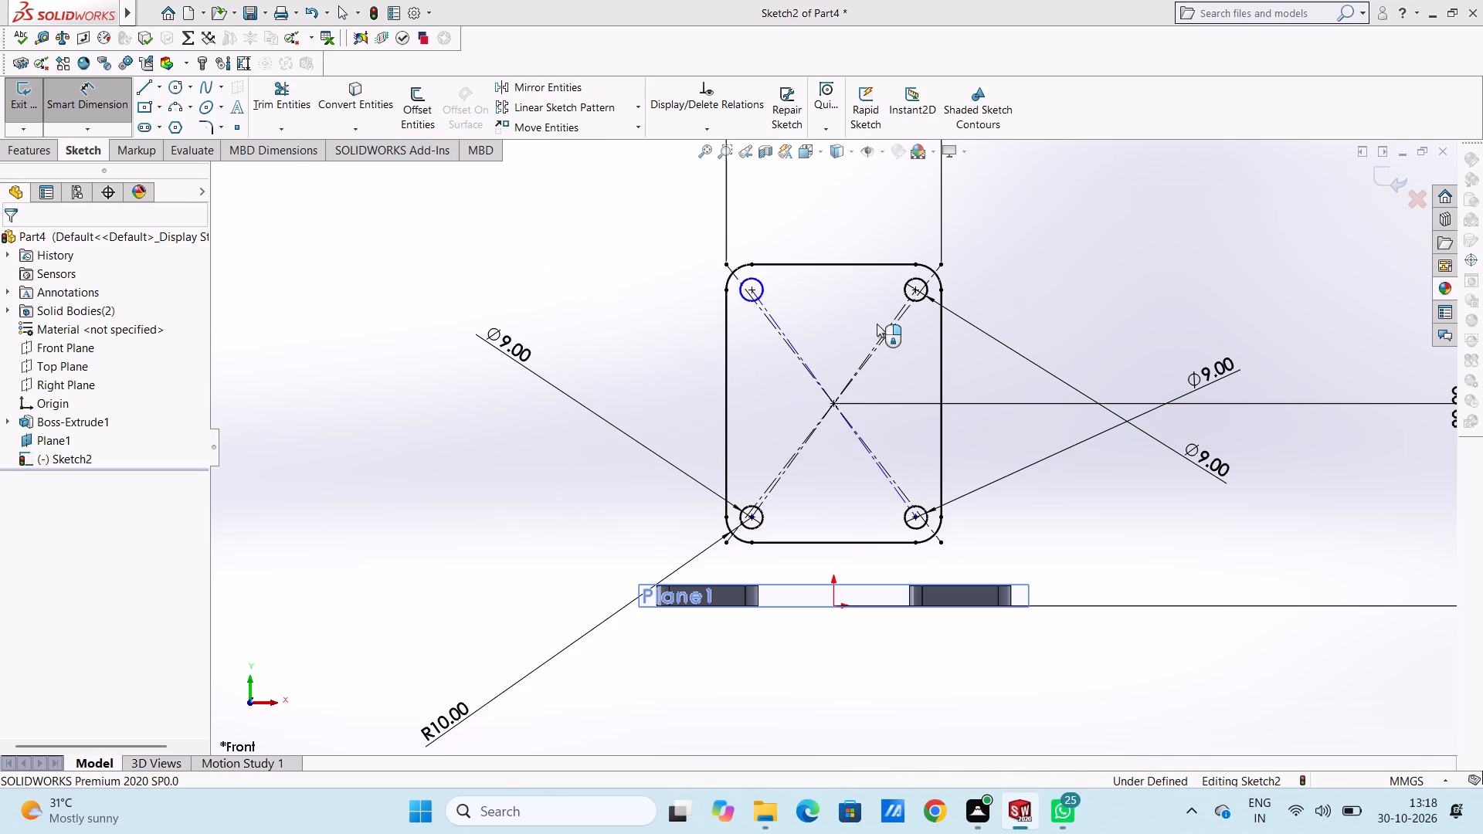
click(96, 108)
Delete the under-defined upper-left circle from the profile sketch.
scroll(625, 266, up, 3)
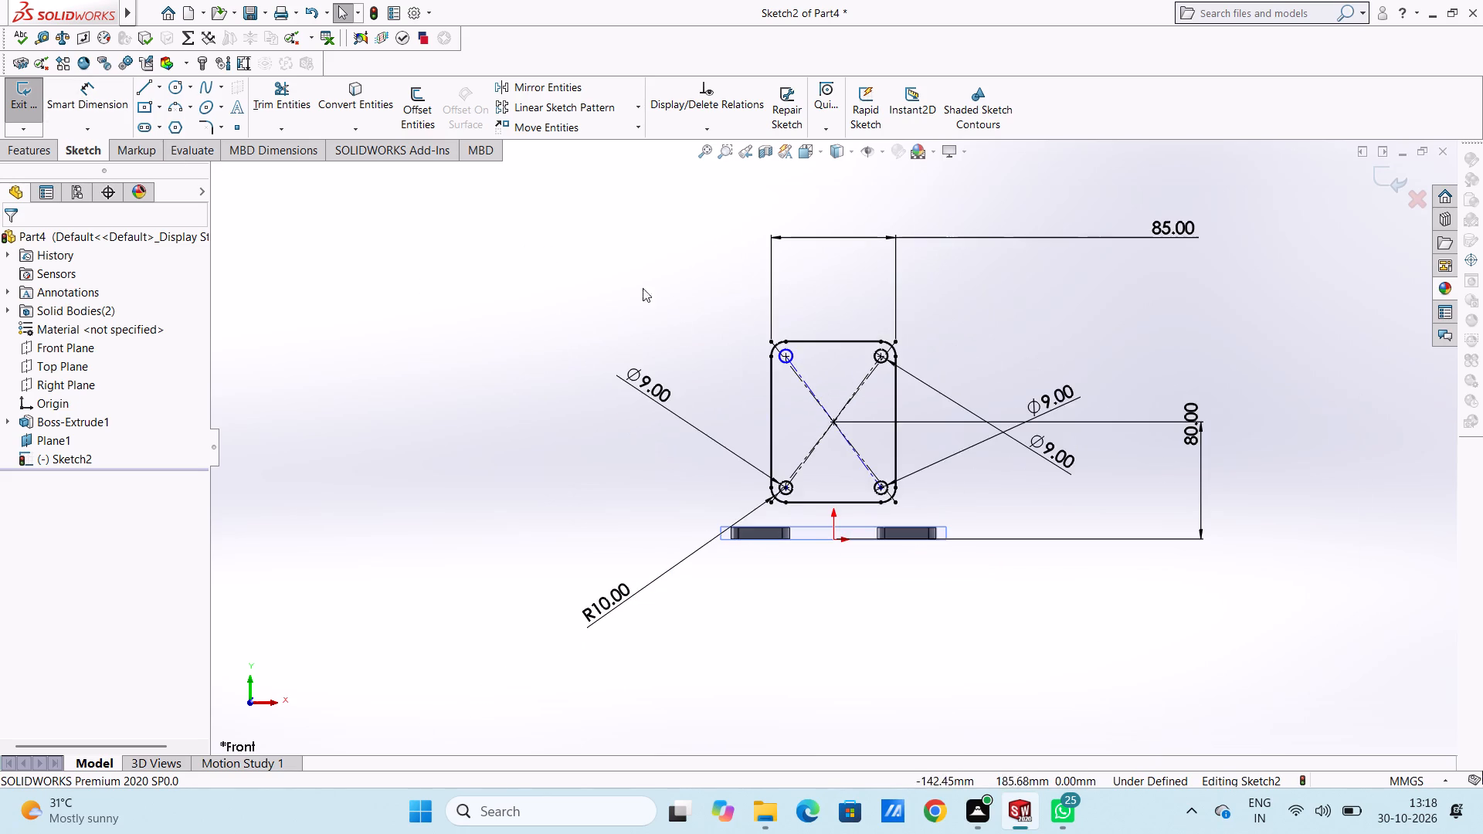
scroll(869, 446, down, 3)
scroll(792, 259, up, 3)
scroll(788, 321, down, 3)
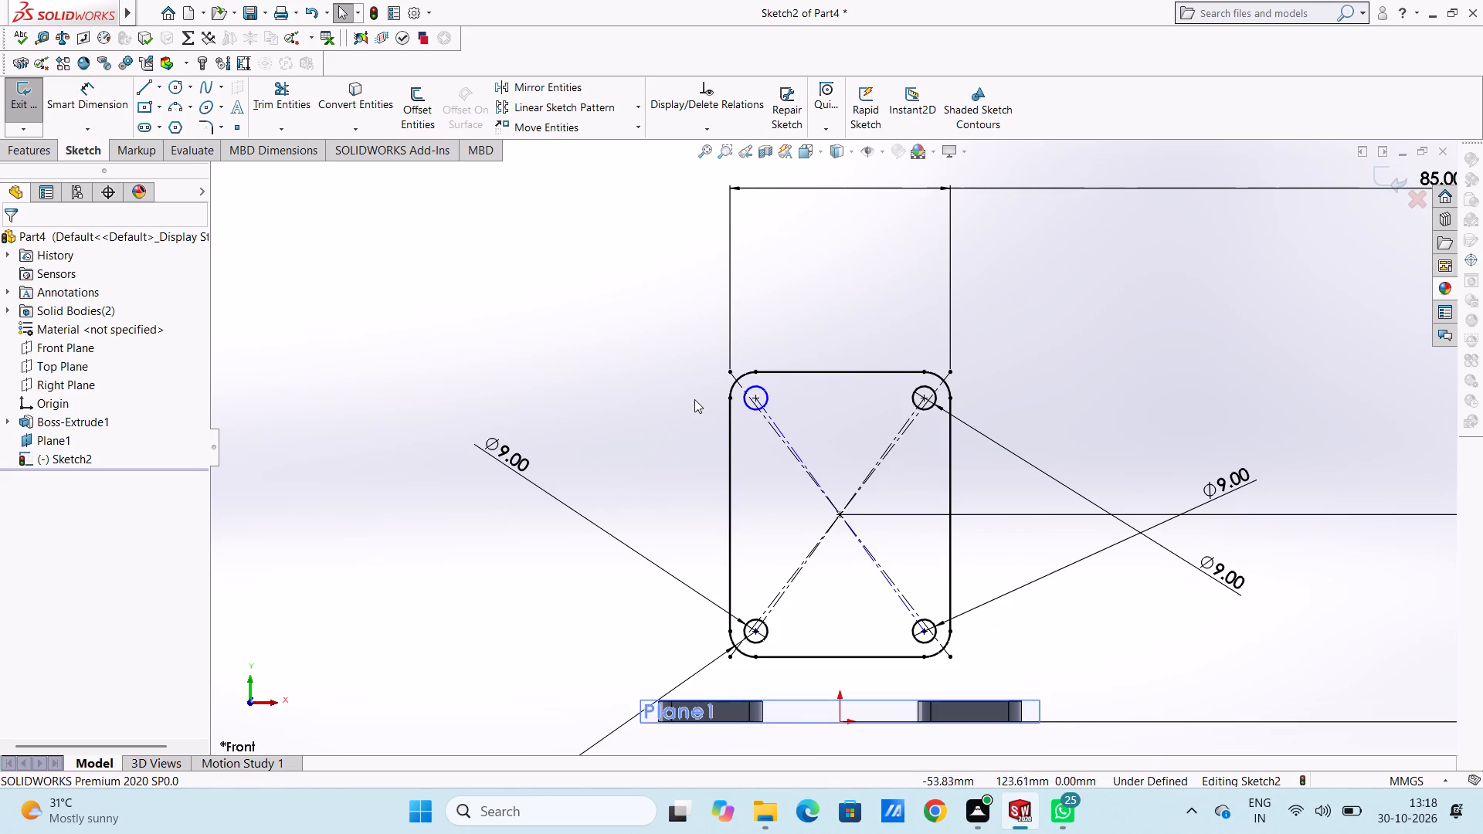
click(769, 389)
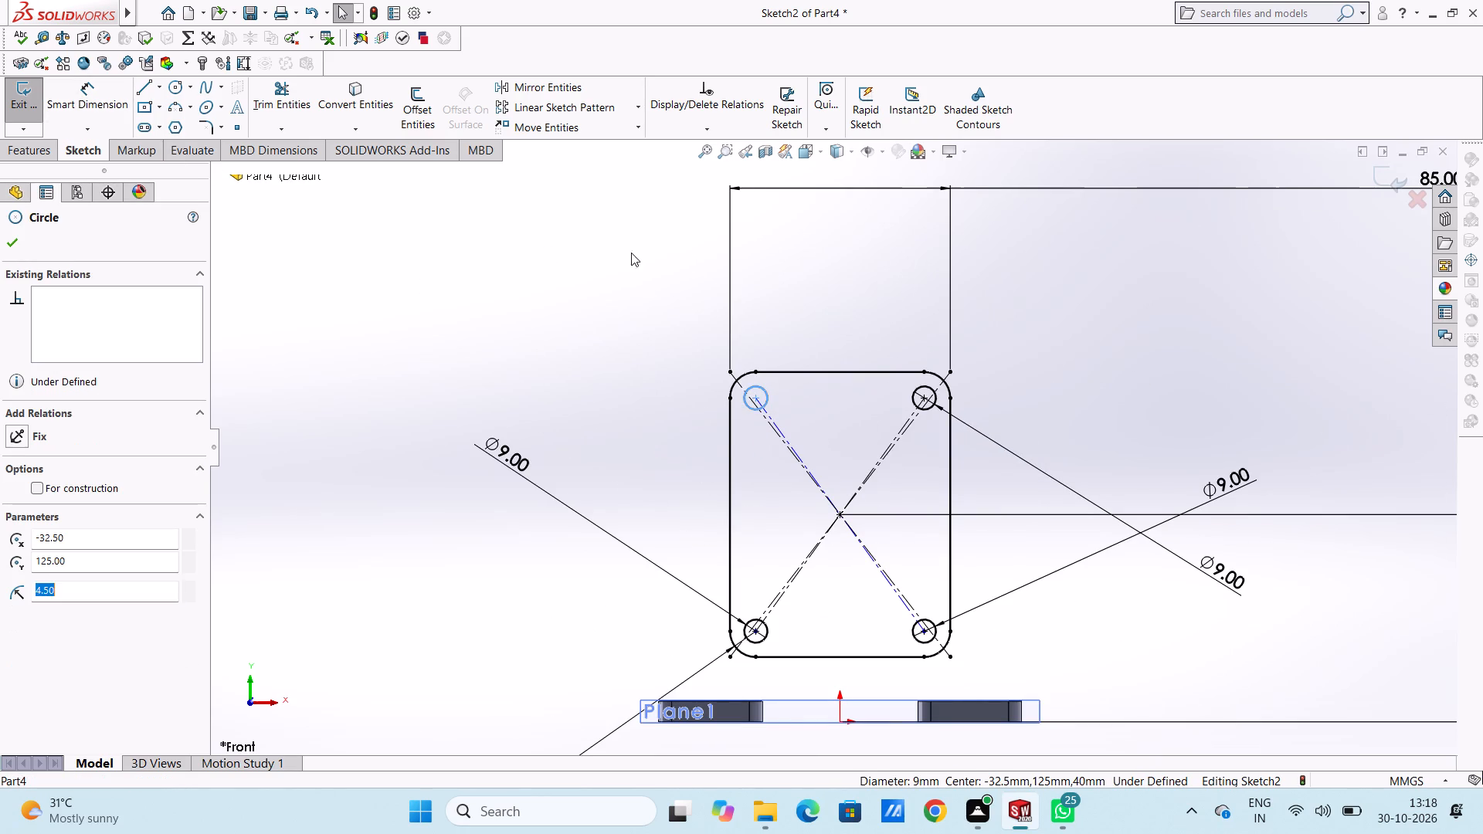
right_click(626, 242)
click(670, 471)
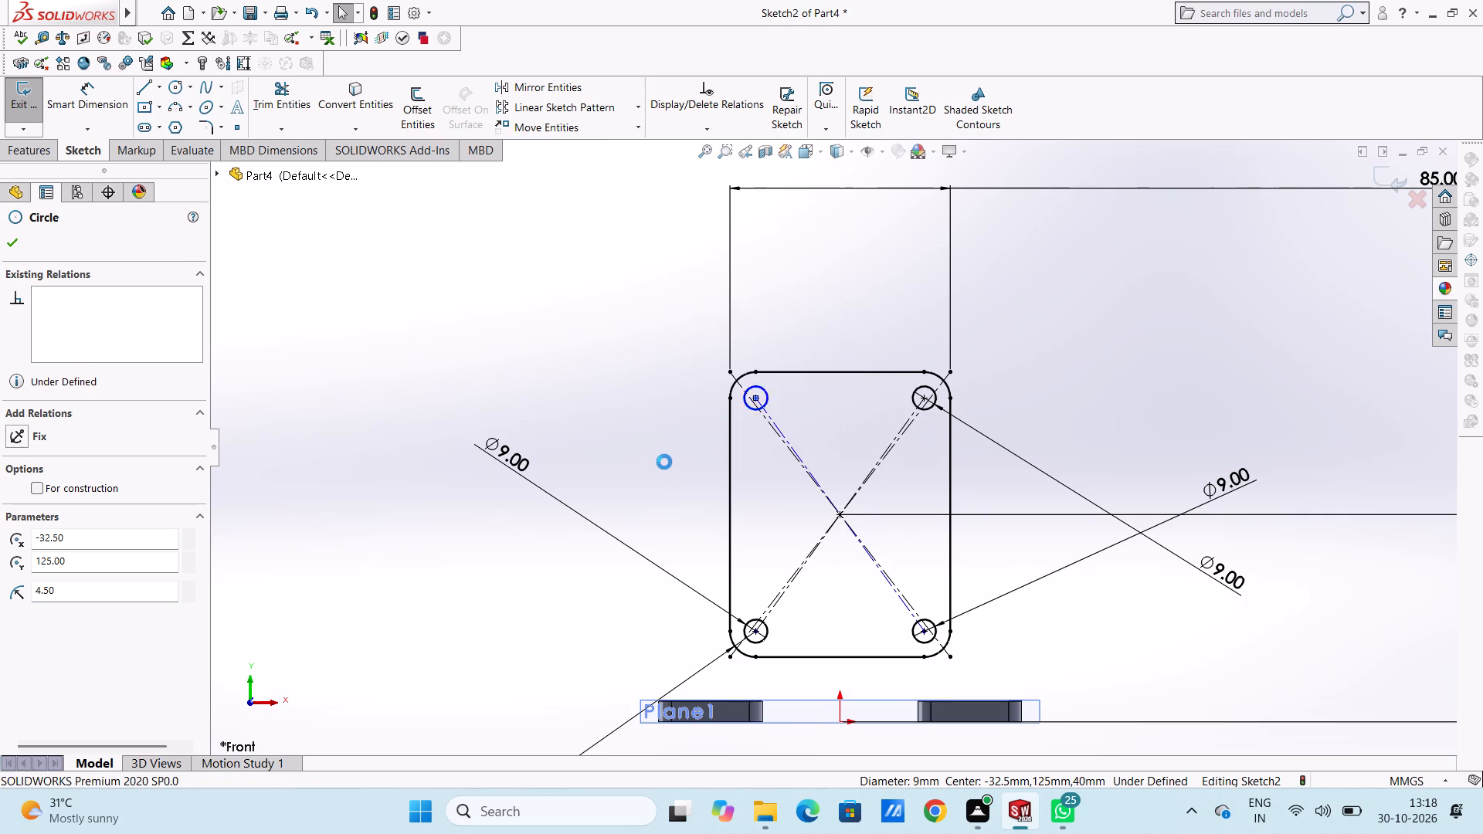
Sketch a new circle of about 7.14 mm radius centred on the existing point near the profile's upper-left corner.
click(173, 90)
scroll(815, 555, down, 1)
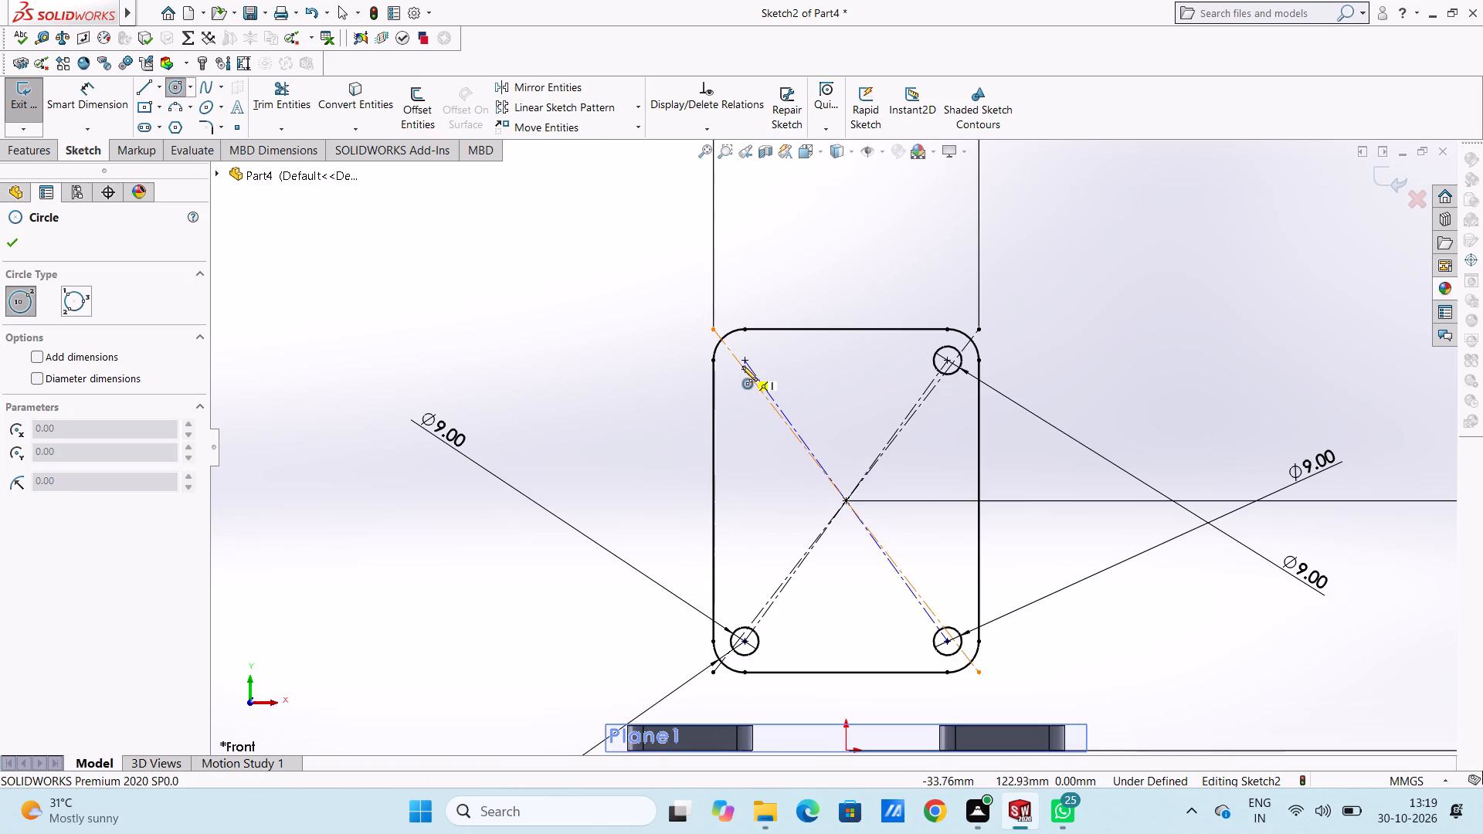
click(745, 363)
click(758, 378)
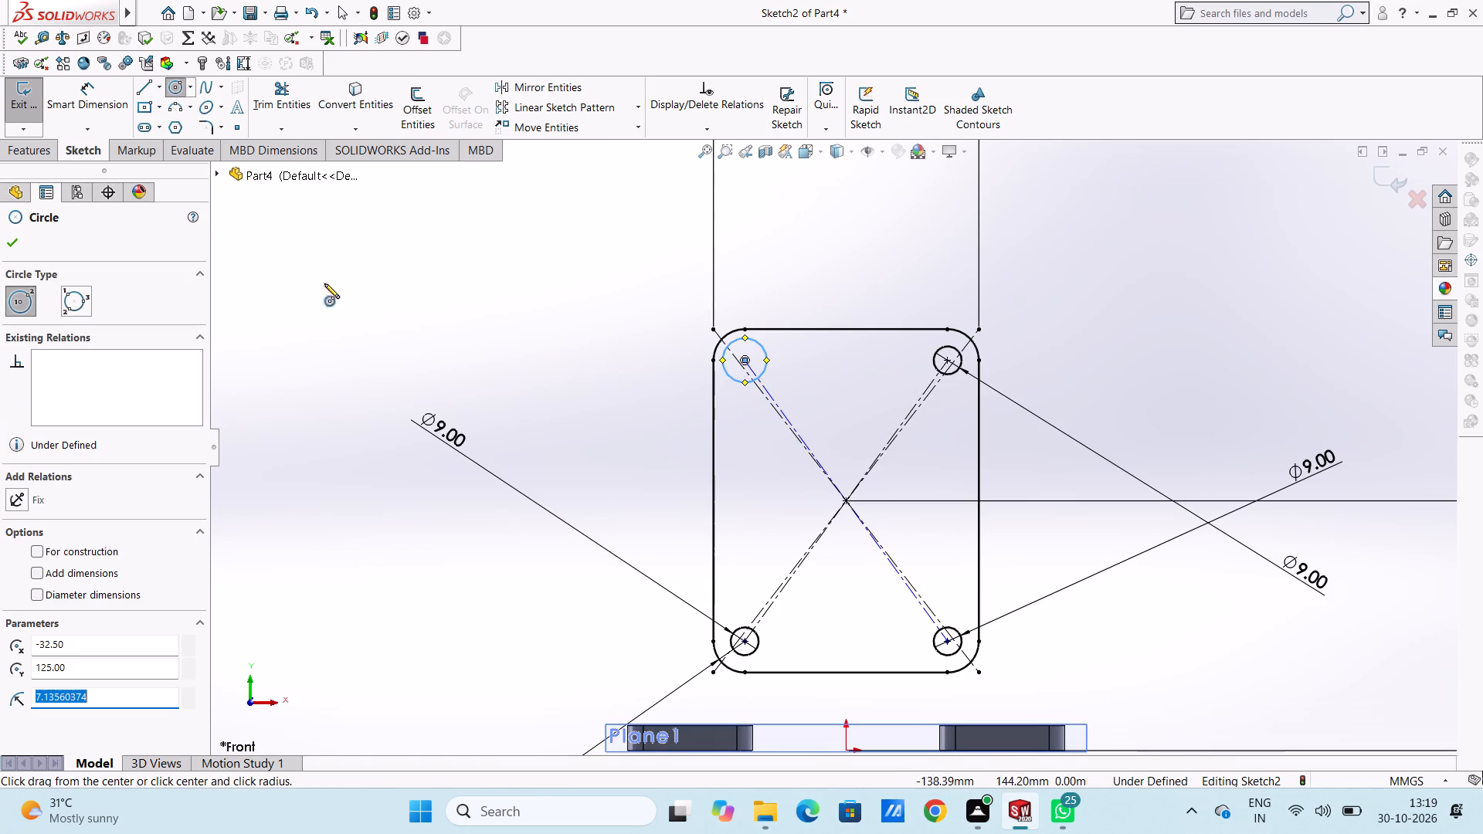
click(15, 236)
click(324, 281)
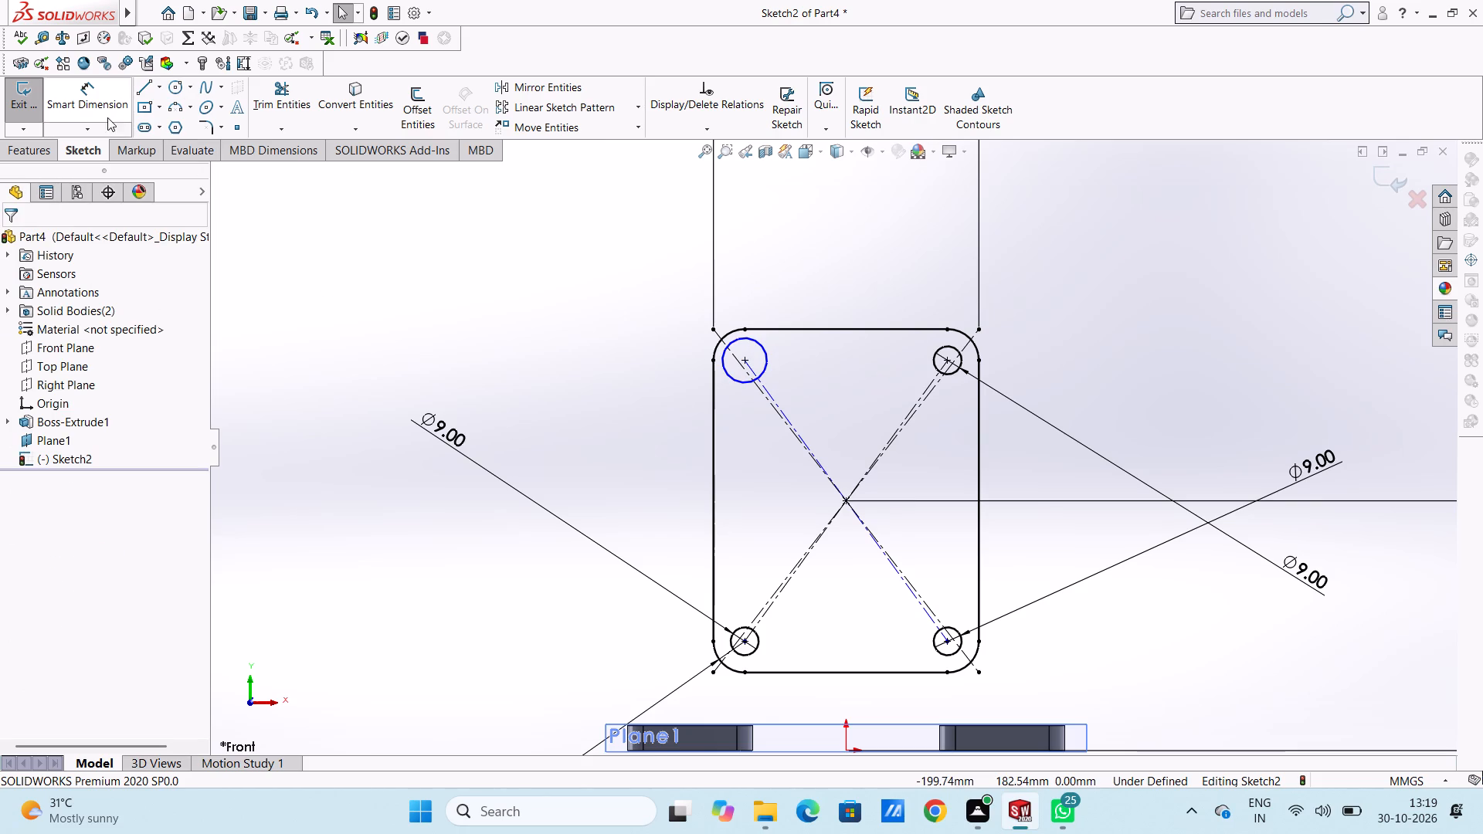
Dimension the new upper-left circle with a 9 mm diameter.
click(93, 112)
click(741, 382)
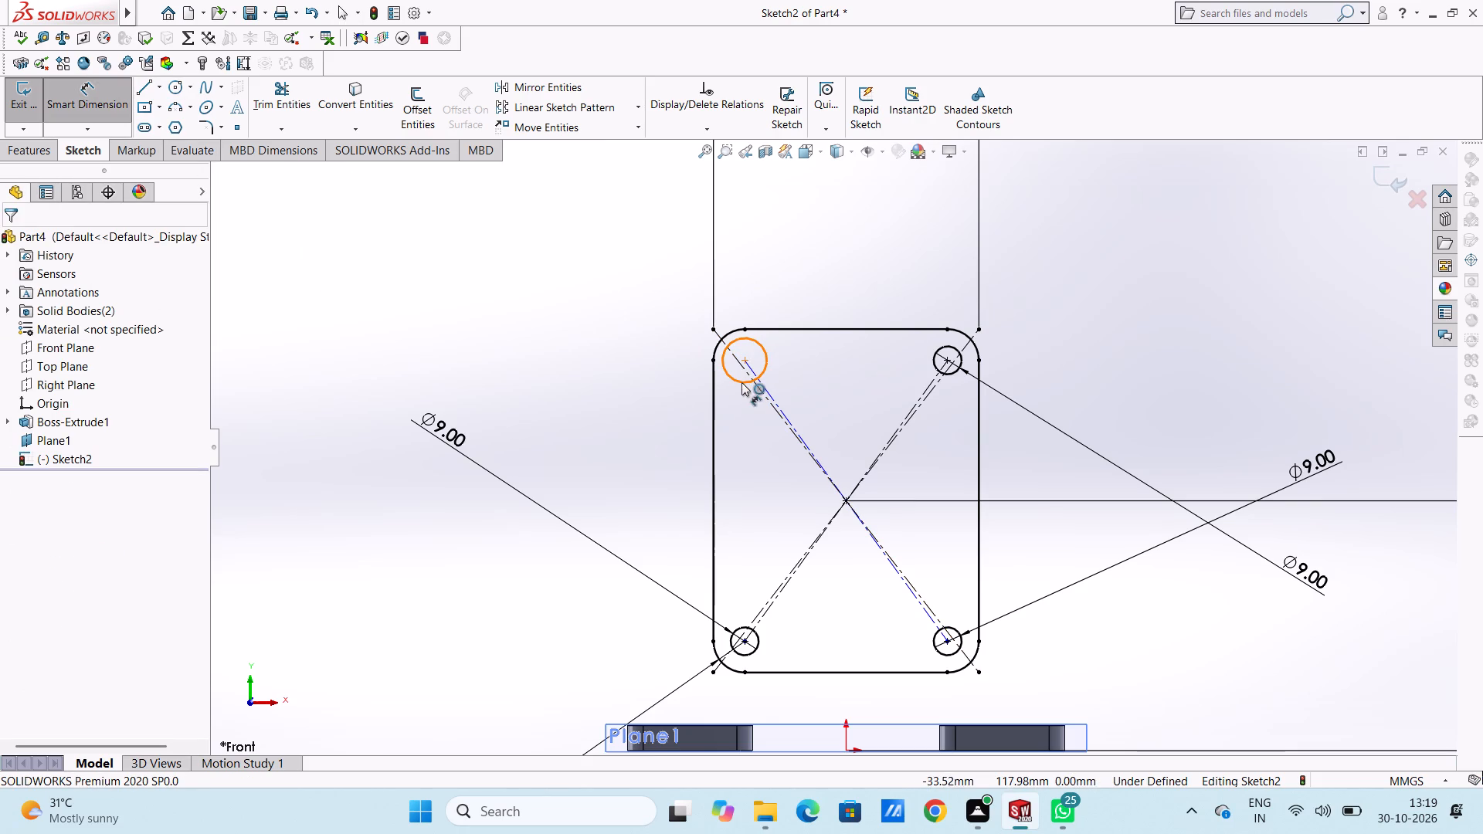
click(423, 556)
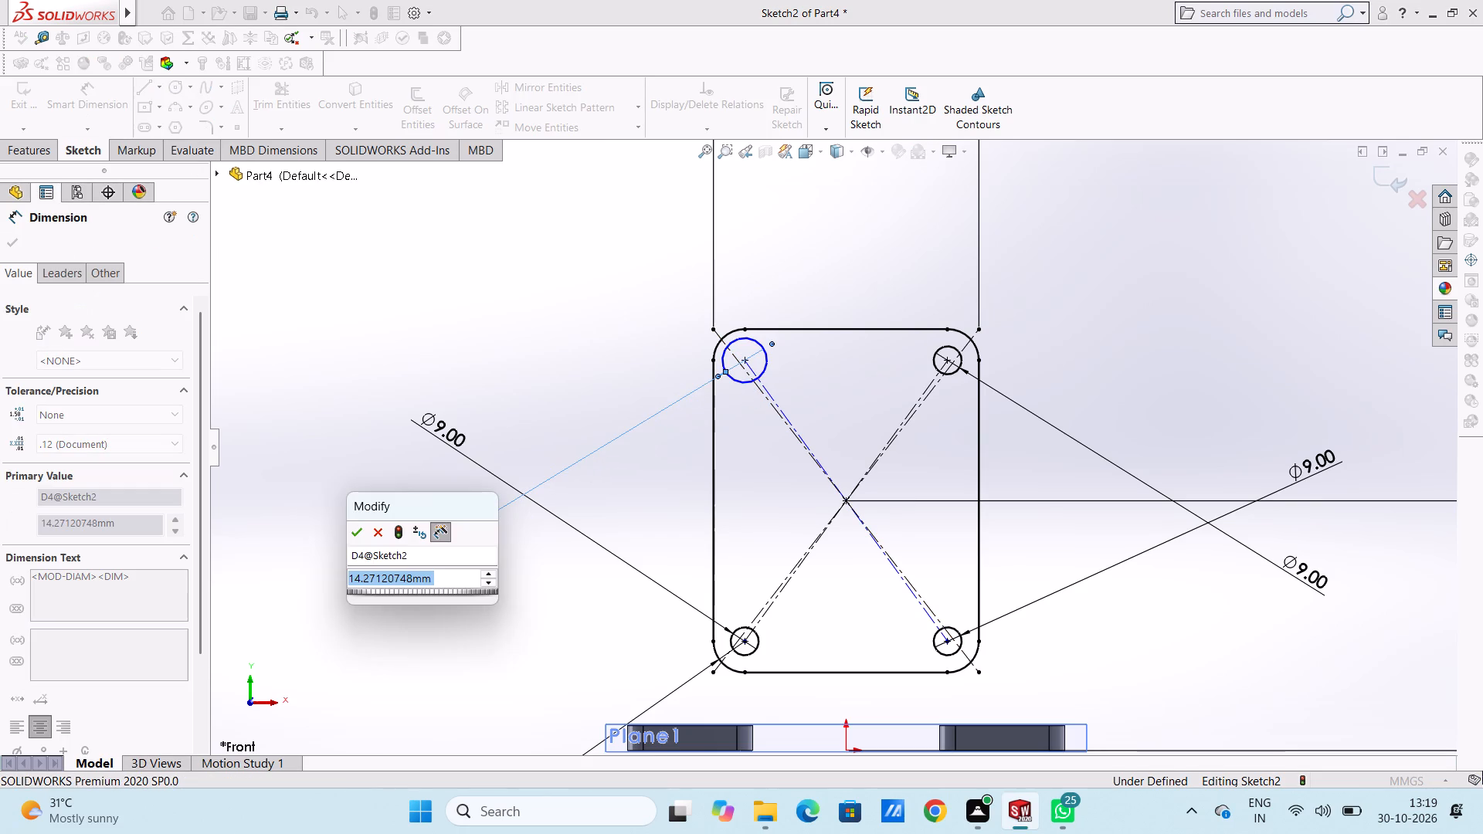
key(9)
key(Return)
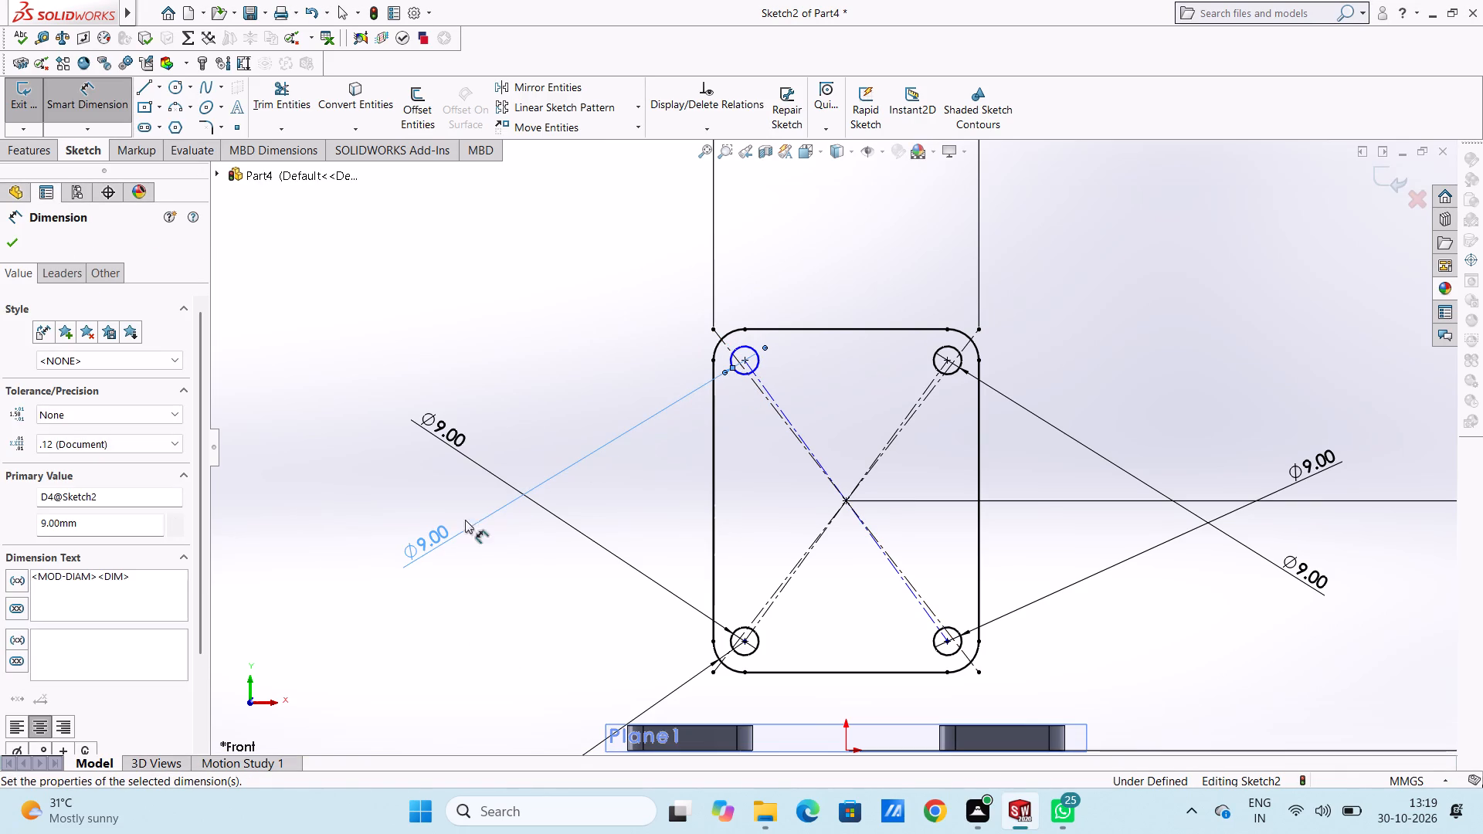
click(538, 406)
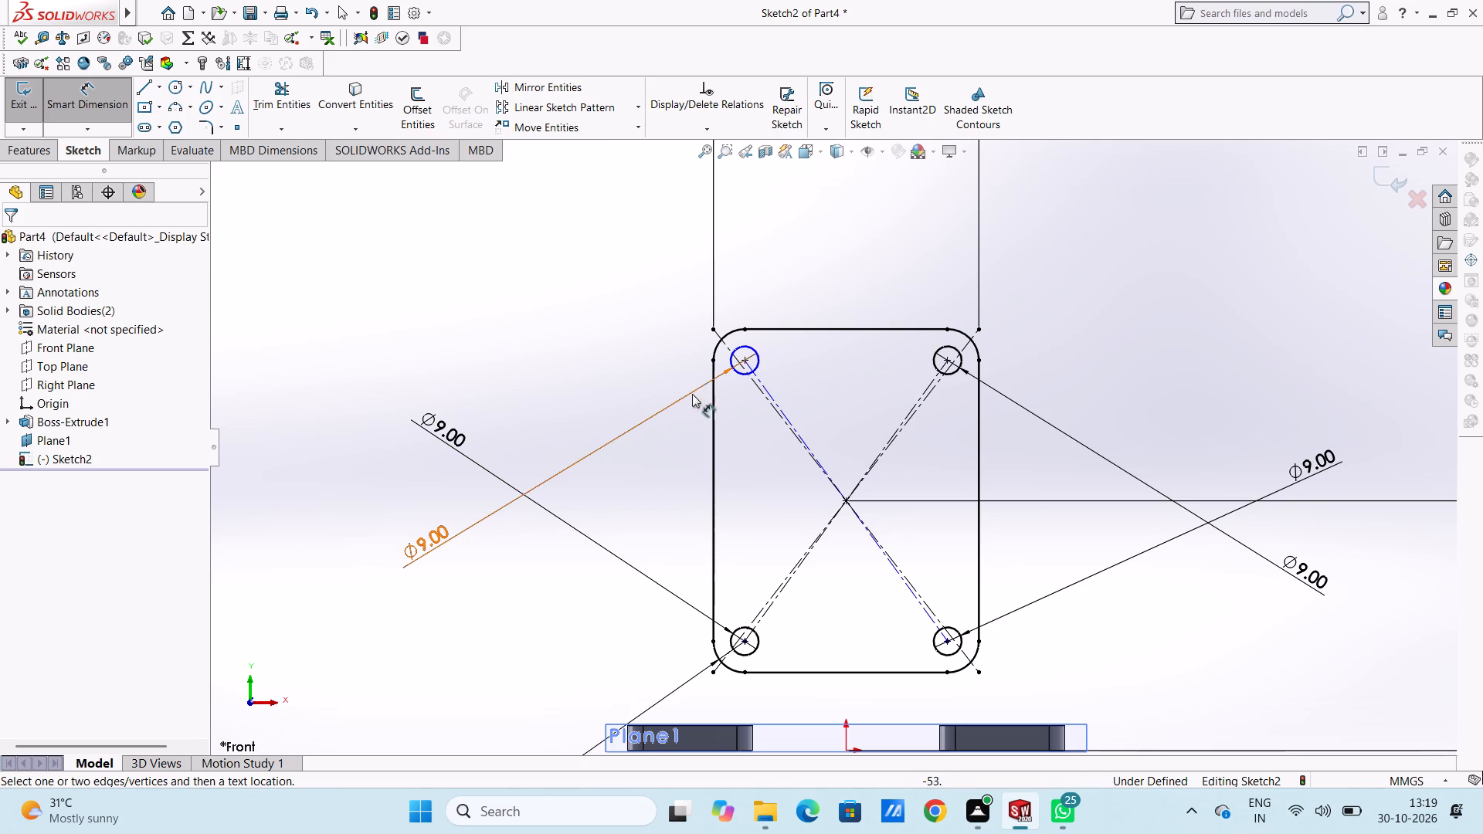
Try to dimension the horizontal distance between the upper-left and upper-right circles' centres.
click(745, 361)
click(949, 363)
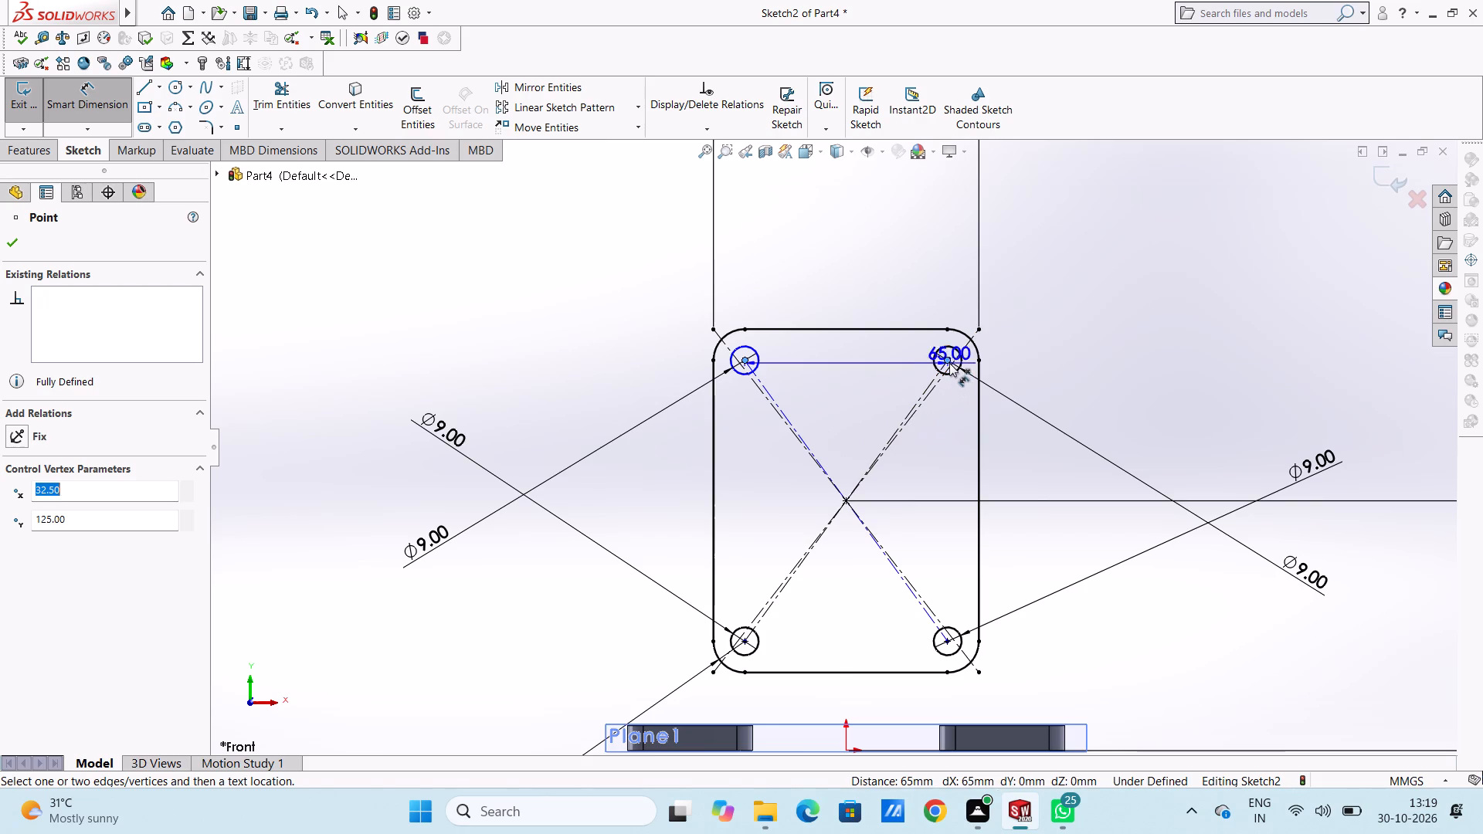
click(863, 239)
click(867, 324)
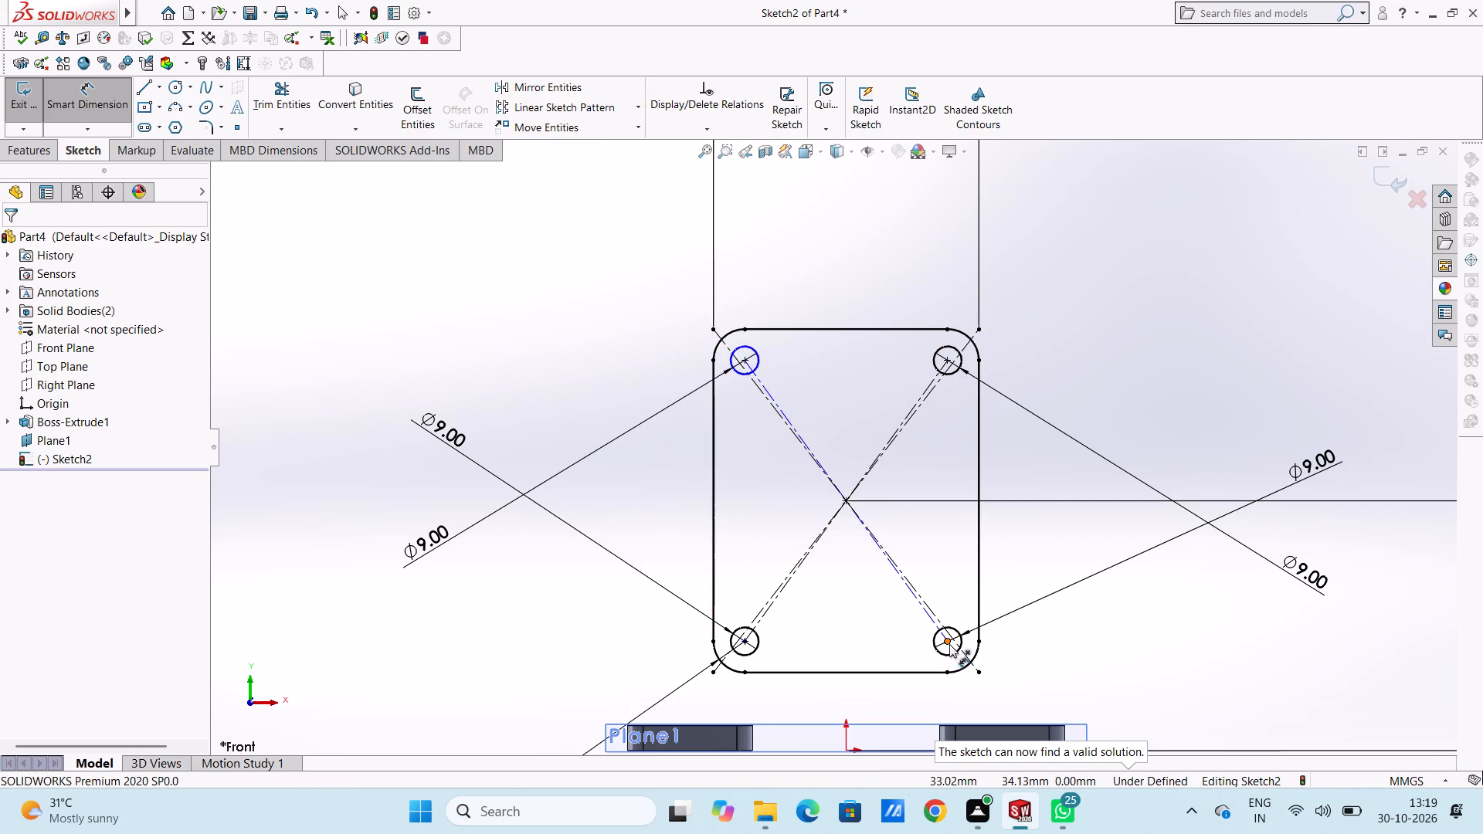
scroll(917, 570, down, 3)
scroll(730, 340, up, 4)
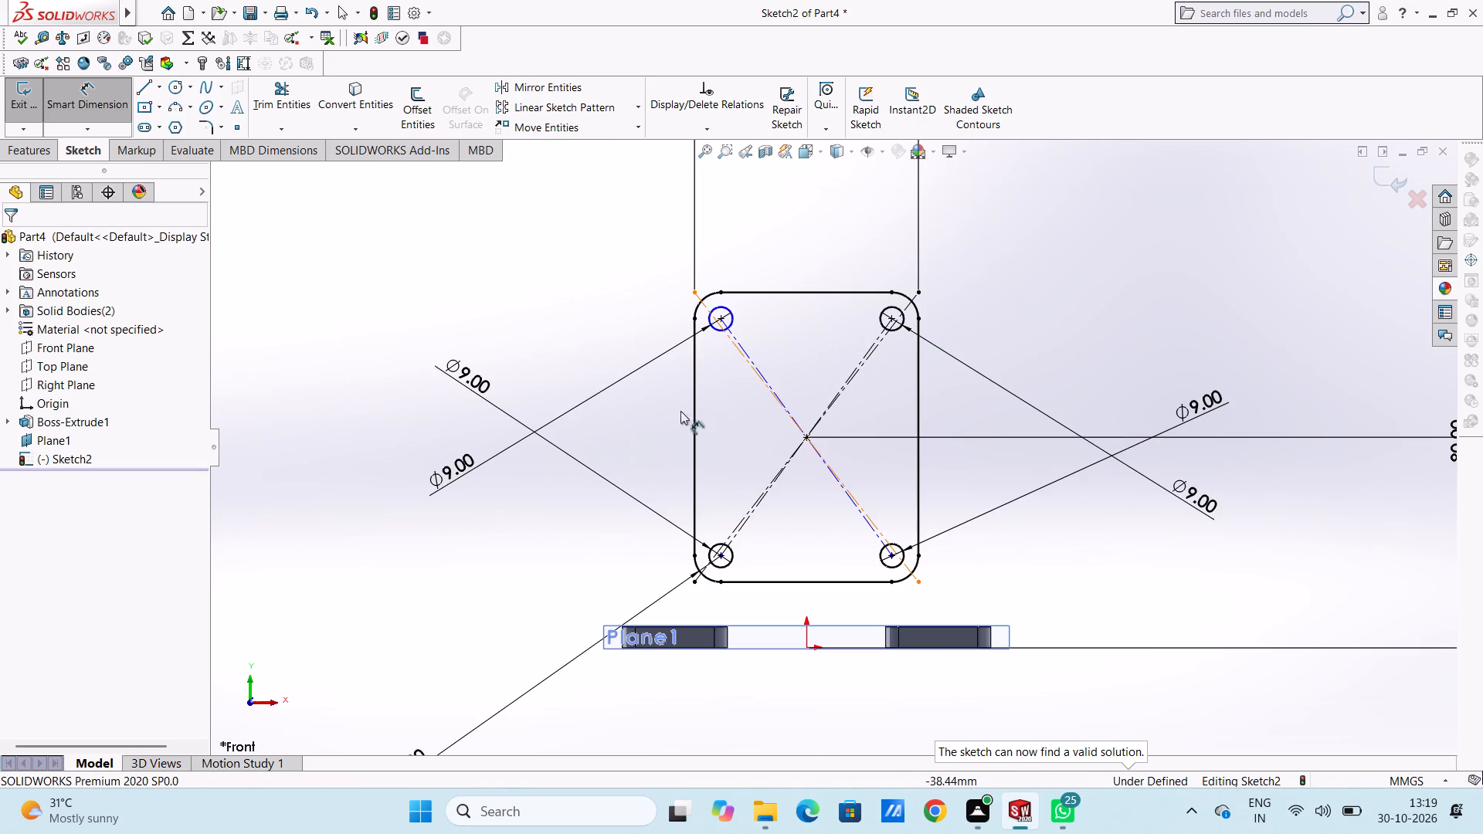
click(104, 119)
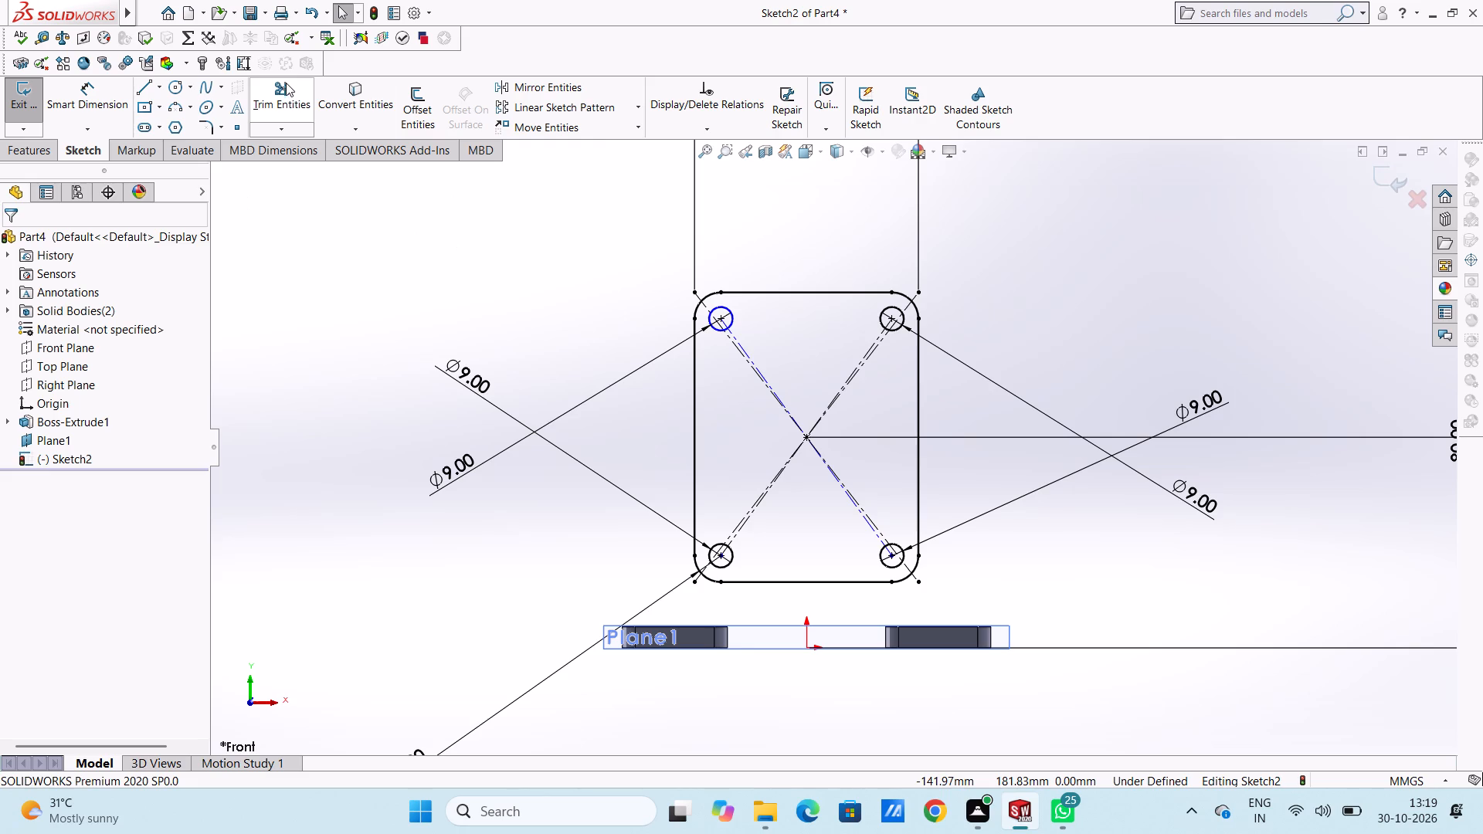
Trim away the construction diagonals between the profile's centre and its upper-left corner, including the pieces inside the upper-left circle.
click(286, 83)
double_click(748, 362)
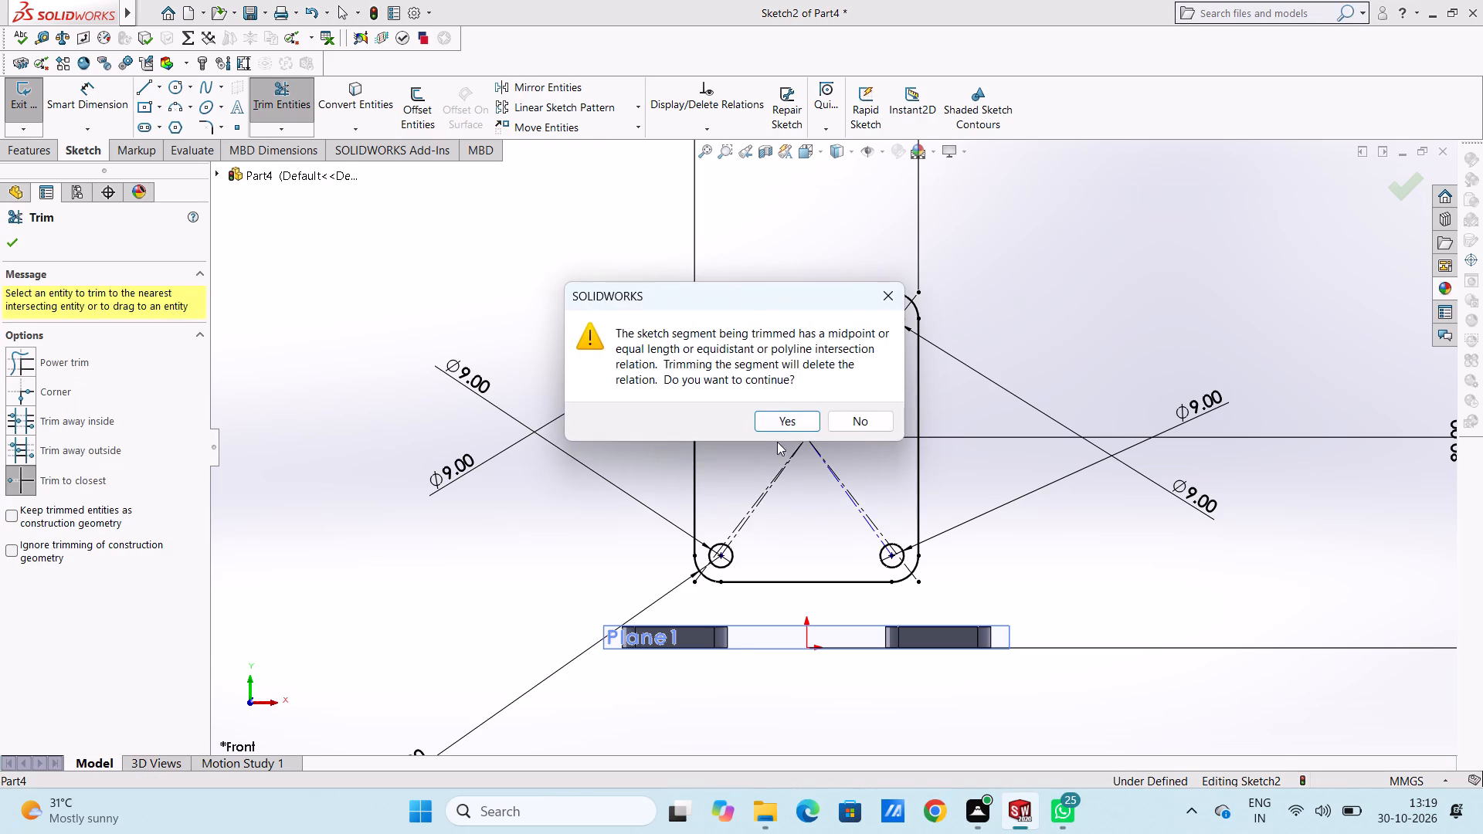
click(772, 413)
click(743, 349)
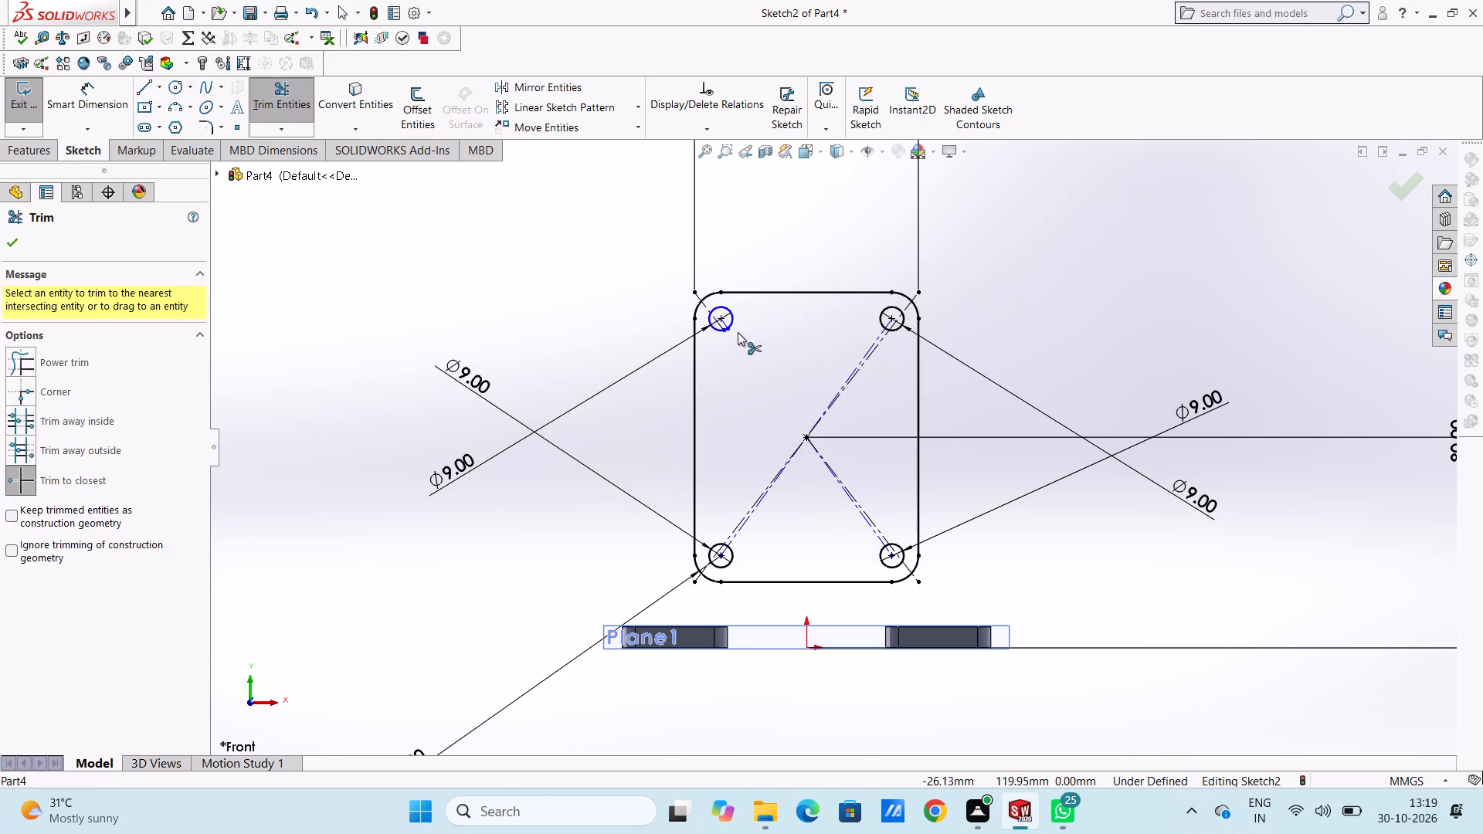
scroll(737, 335, down, 5)
click(725, 338)
click(720, 335)
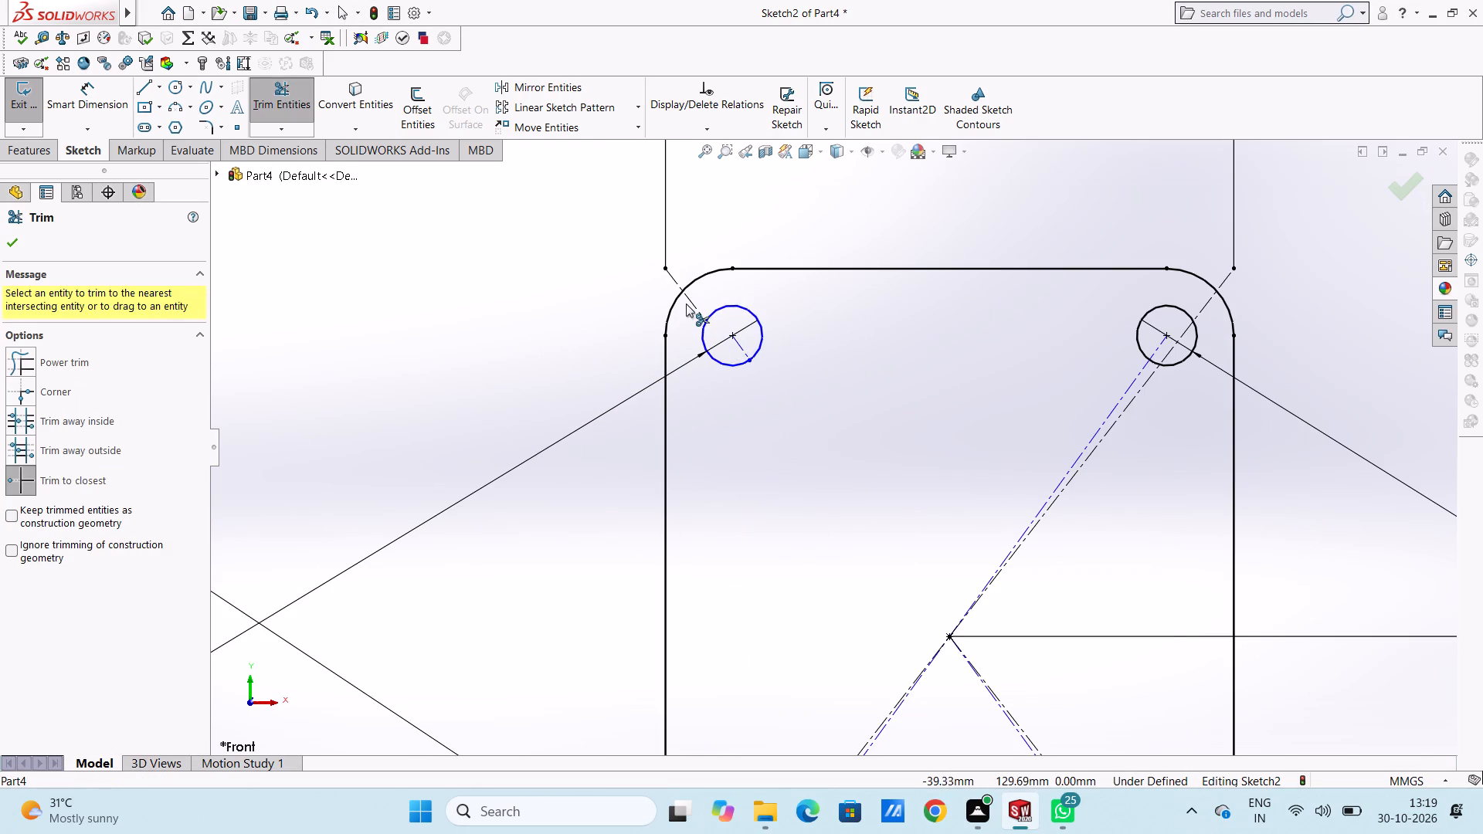
click(691, 304)
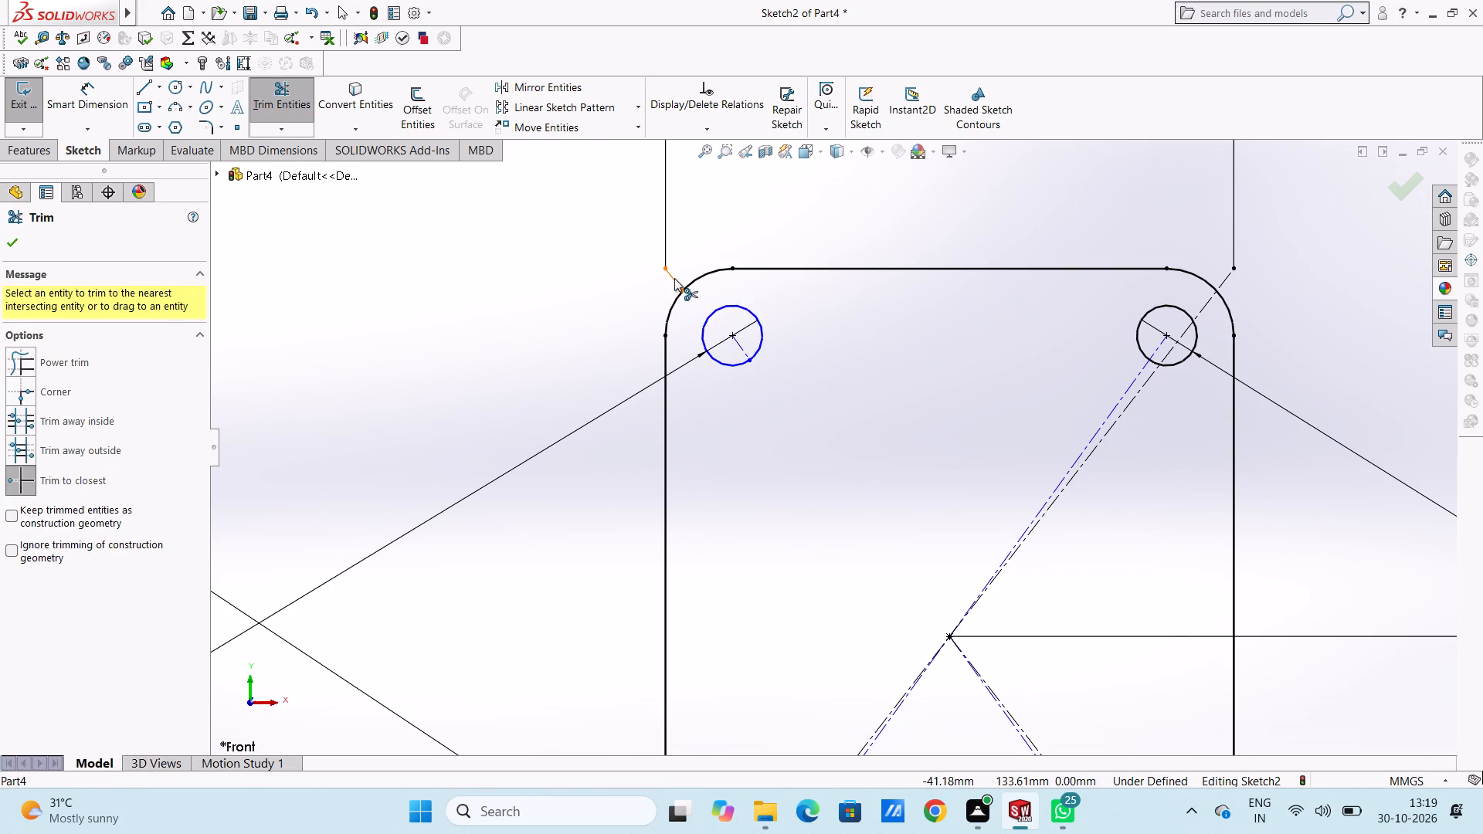
click(674, 278)
click(740, 346)
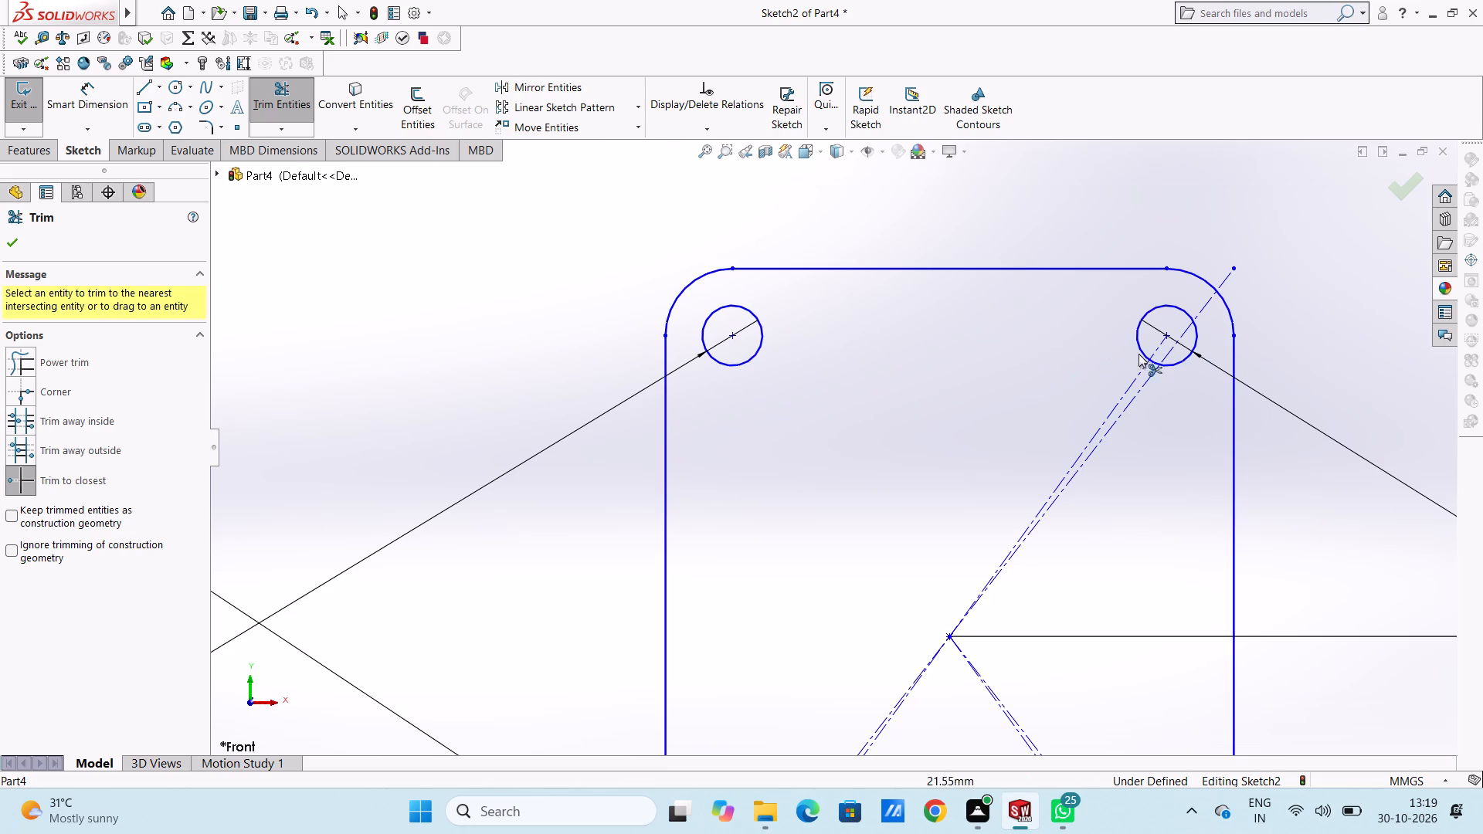
Trim away the construction diagonals between the profile's centre and its upper-right corner, including the pieces inside the upper-right circle.
click(1162, 344)
click(1169, 343)
click(1176, 340)
click(1184, 334)
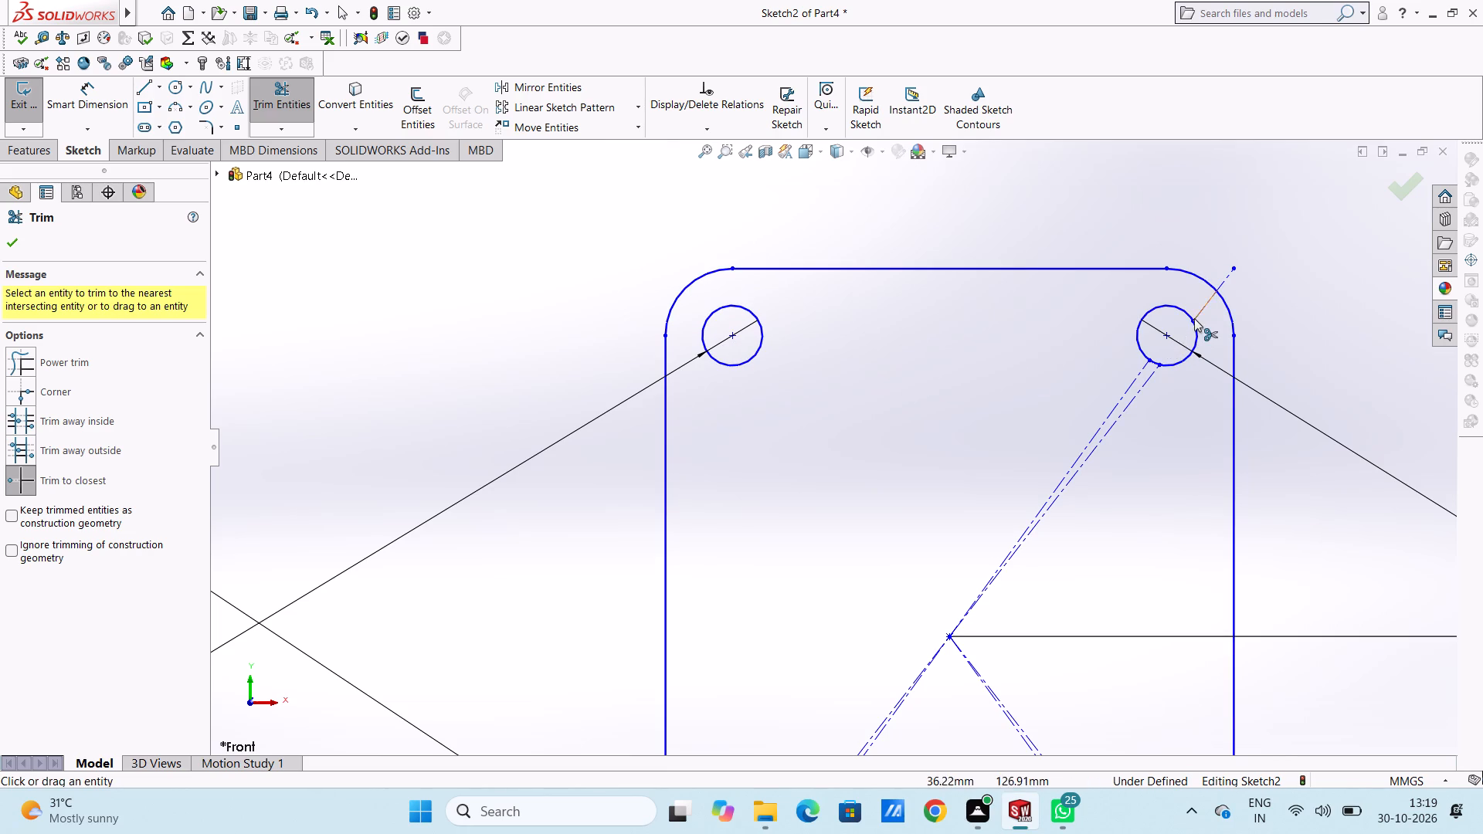
click(1196, 316)
click(1222, 280)
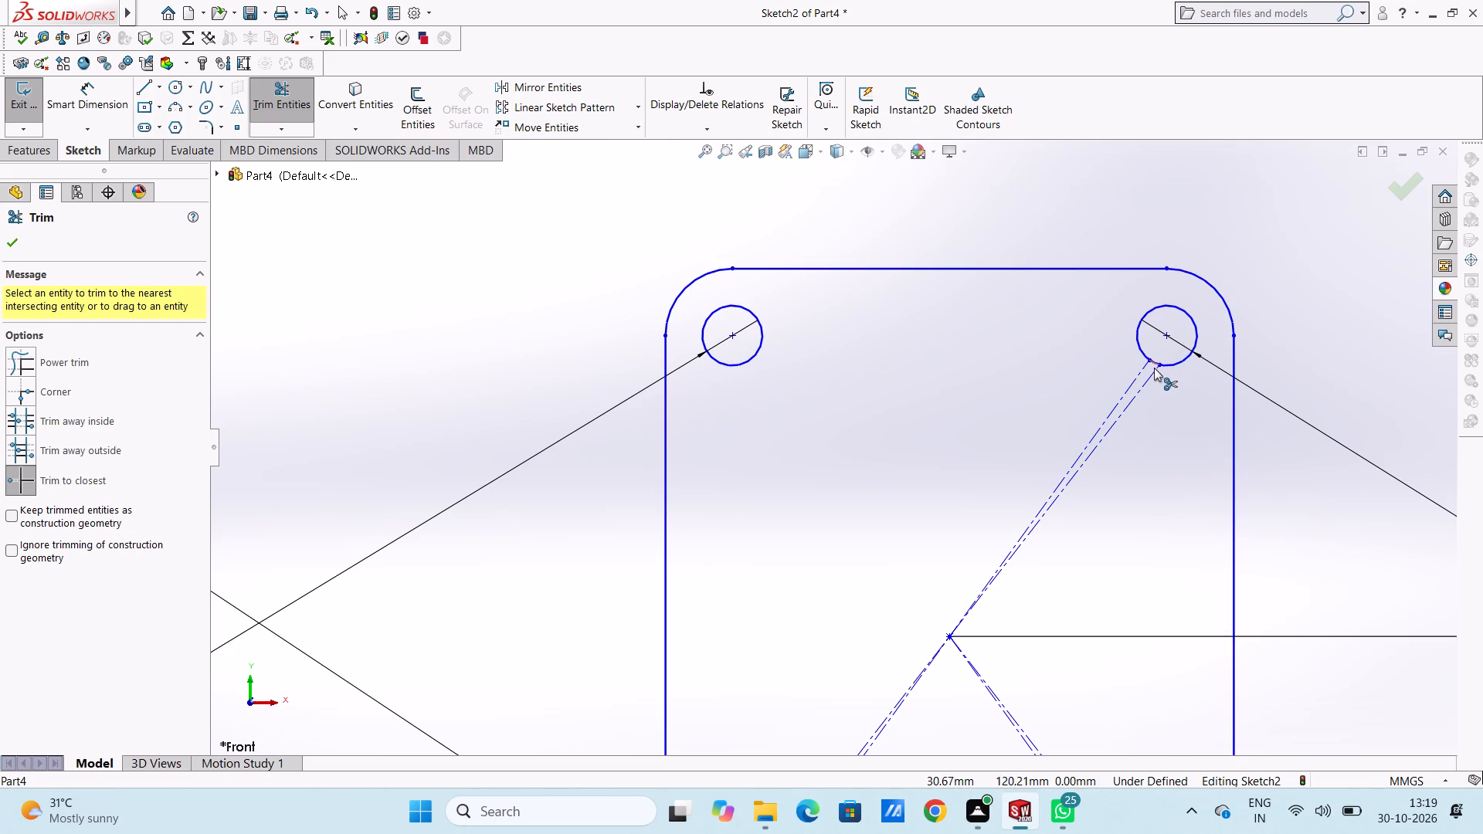
click(1144, 371)
click(1146, 388)
scroll(1113, 452, up, 5)
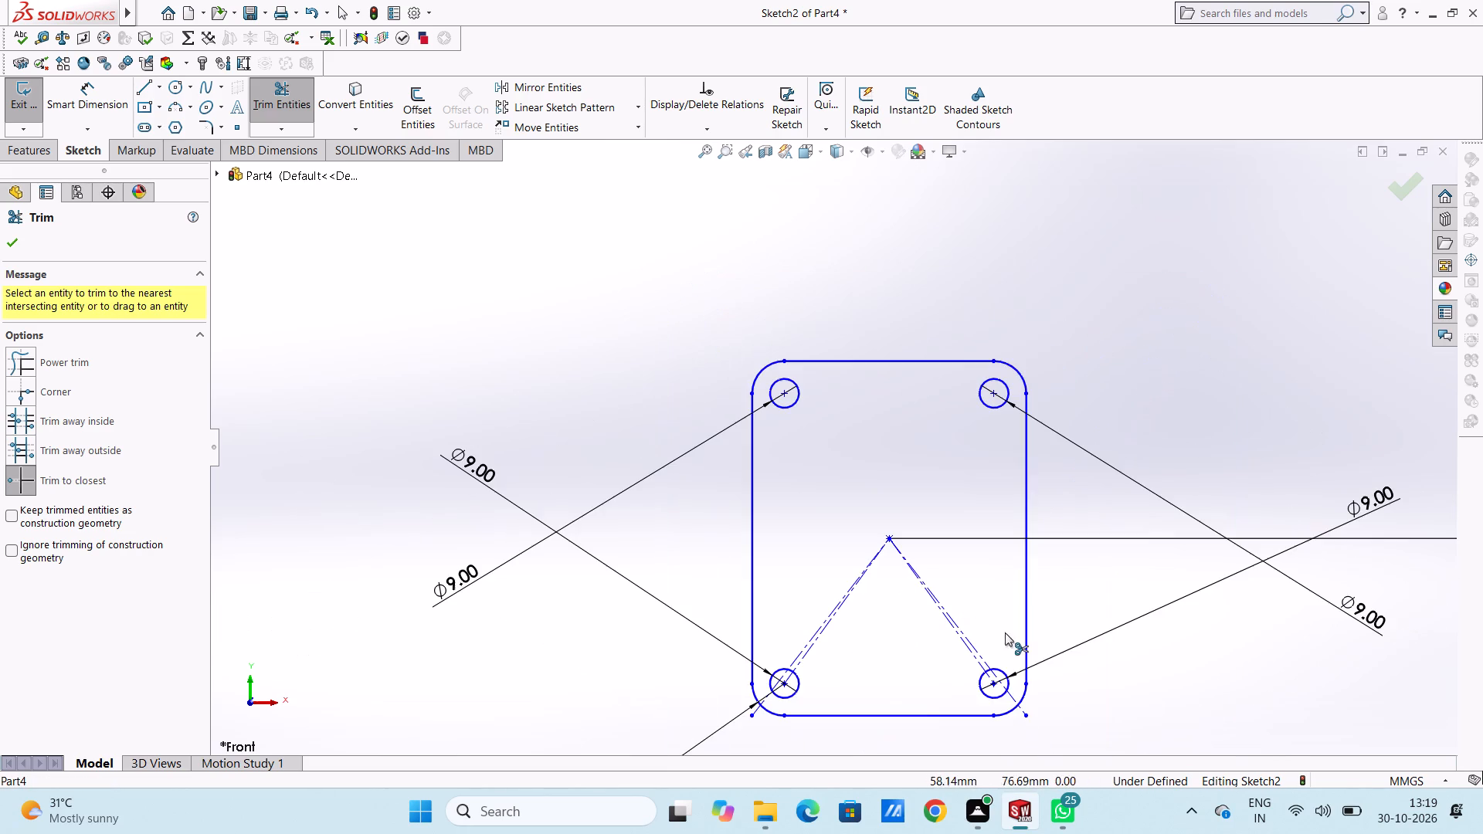
scroll(849, 661, up, 5)
scroll(849, 657, down, 5)
scroll(754, 392, down, 1)
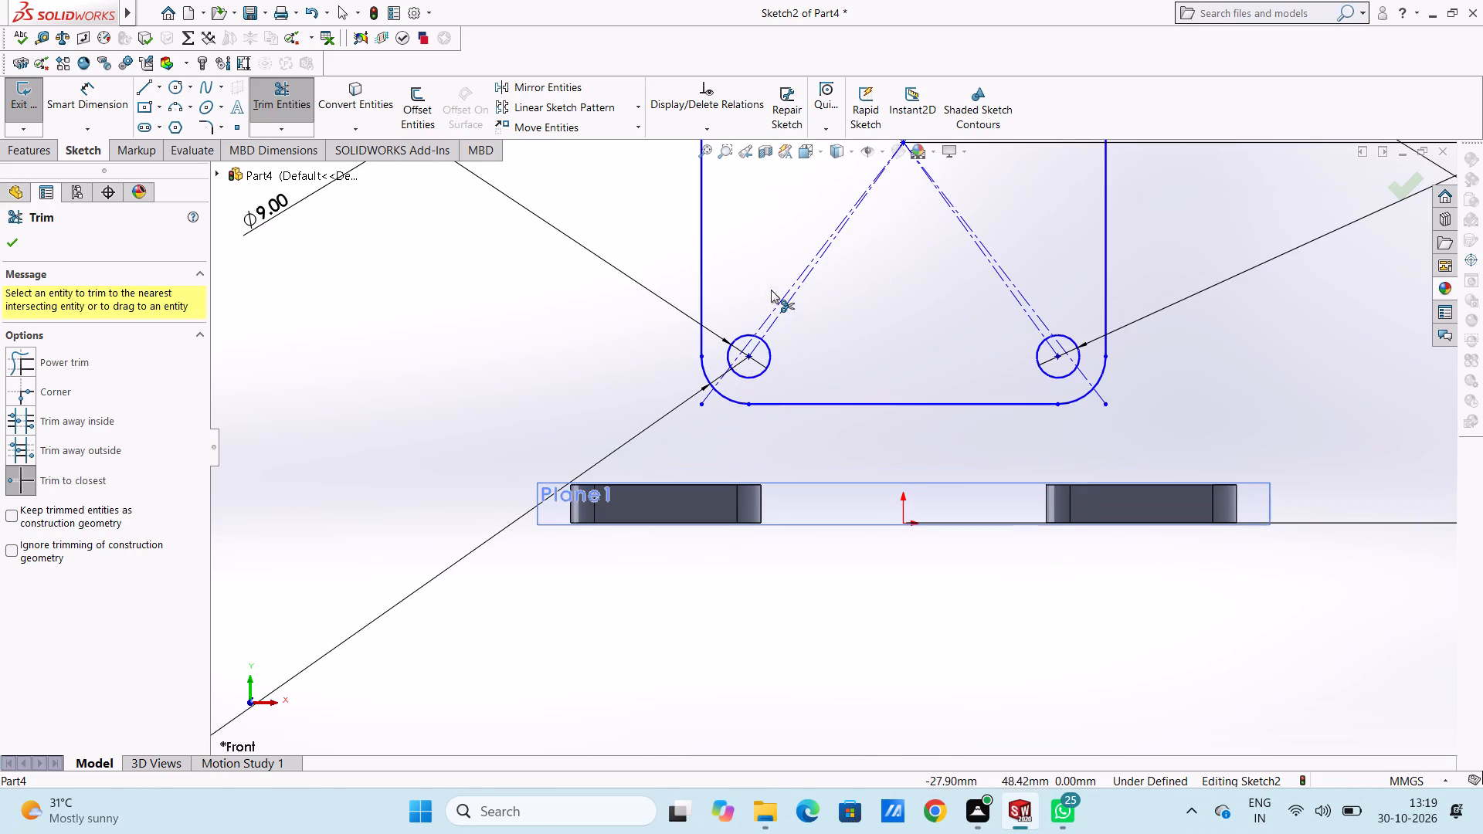
Trim away the construction diagonals between the profile's centre and its lower-left corner, including the pieces inside the lower-left circle.
click(719, 383)
click(708, 394)
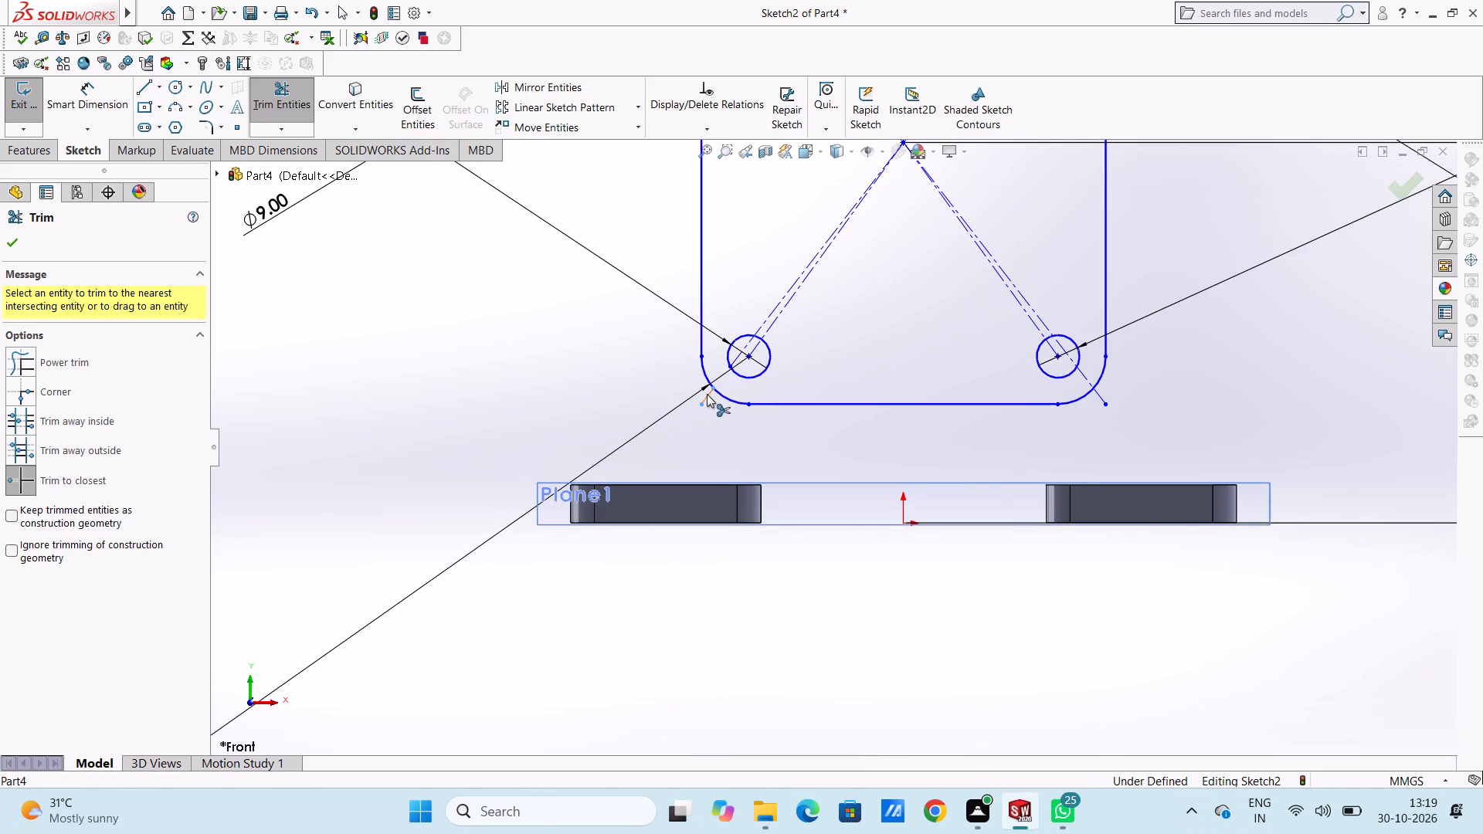
click(738, 354)
click(780, 297)
click(780, 306)
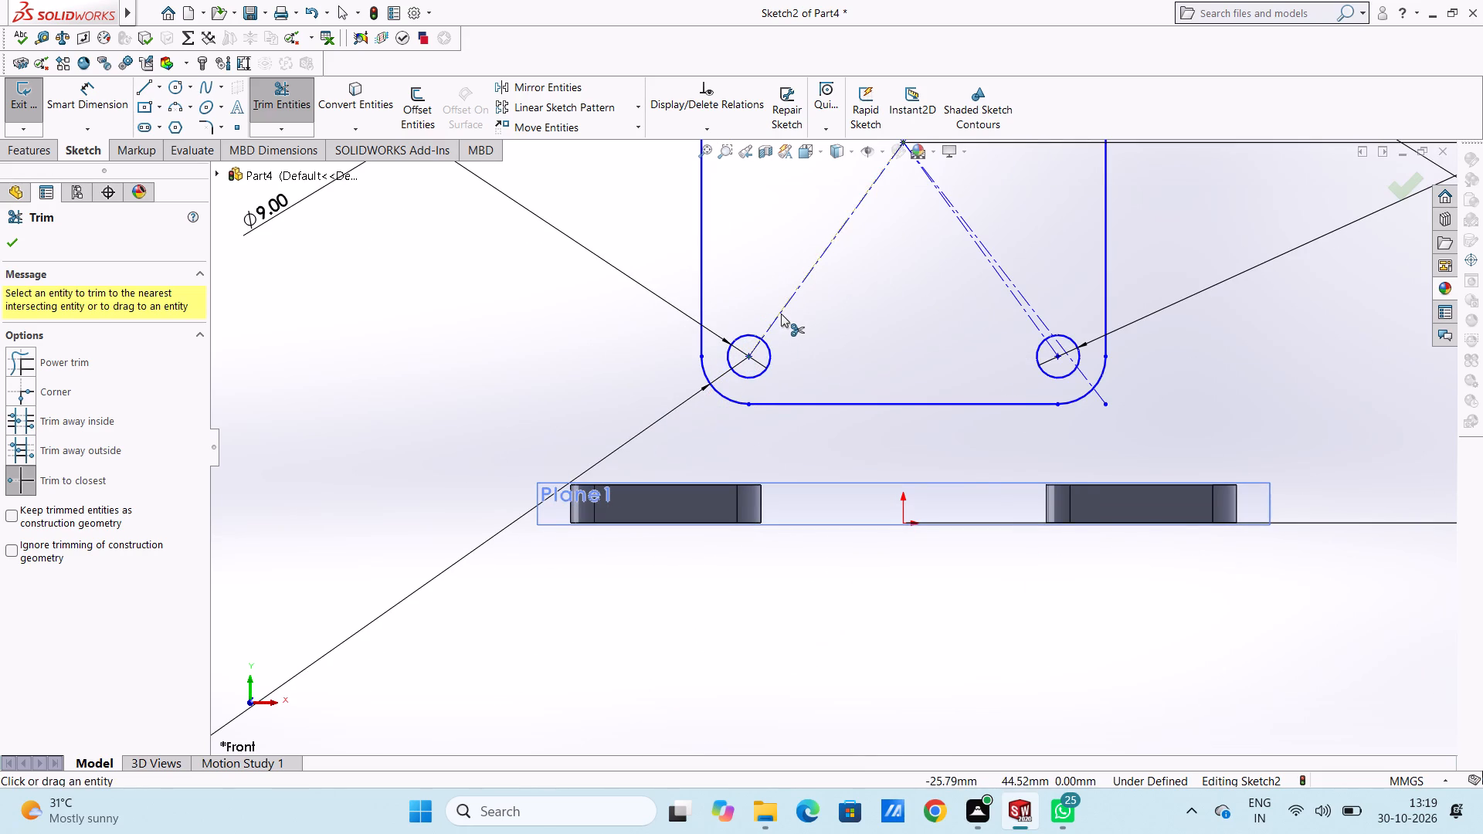
click(781, 314)
click(751, 354)
Trim away the construction diagonals between the profile's centre and its lower-right corner, including the pieces inside and beyond the lower-right circle.
scroll(811, 312, up, 4)
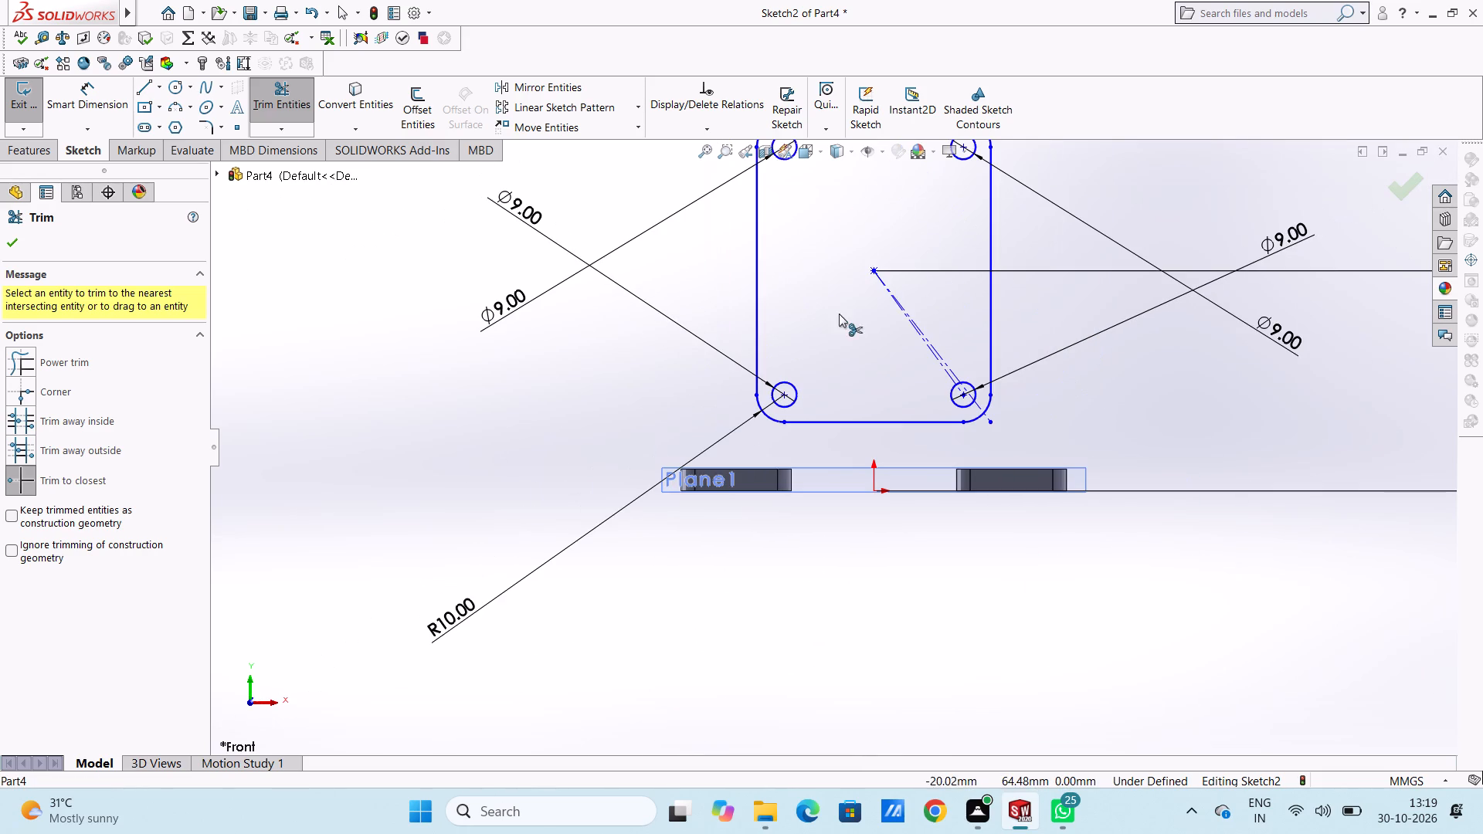
click(891, 298)
click(898, 306)
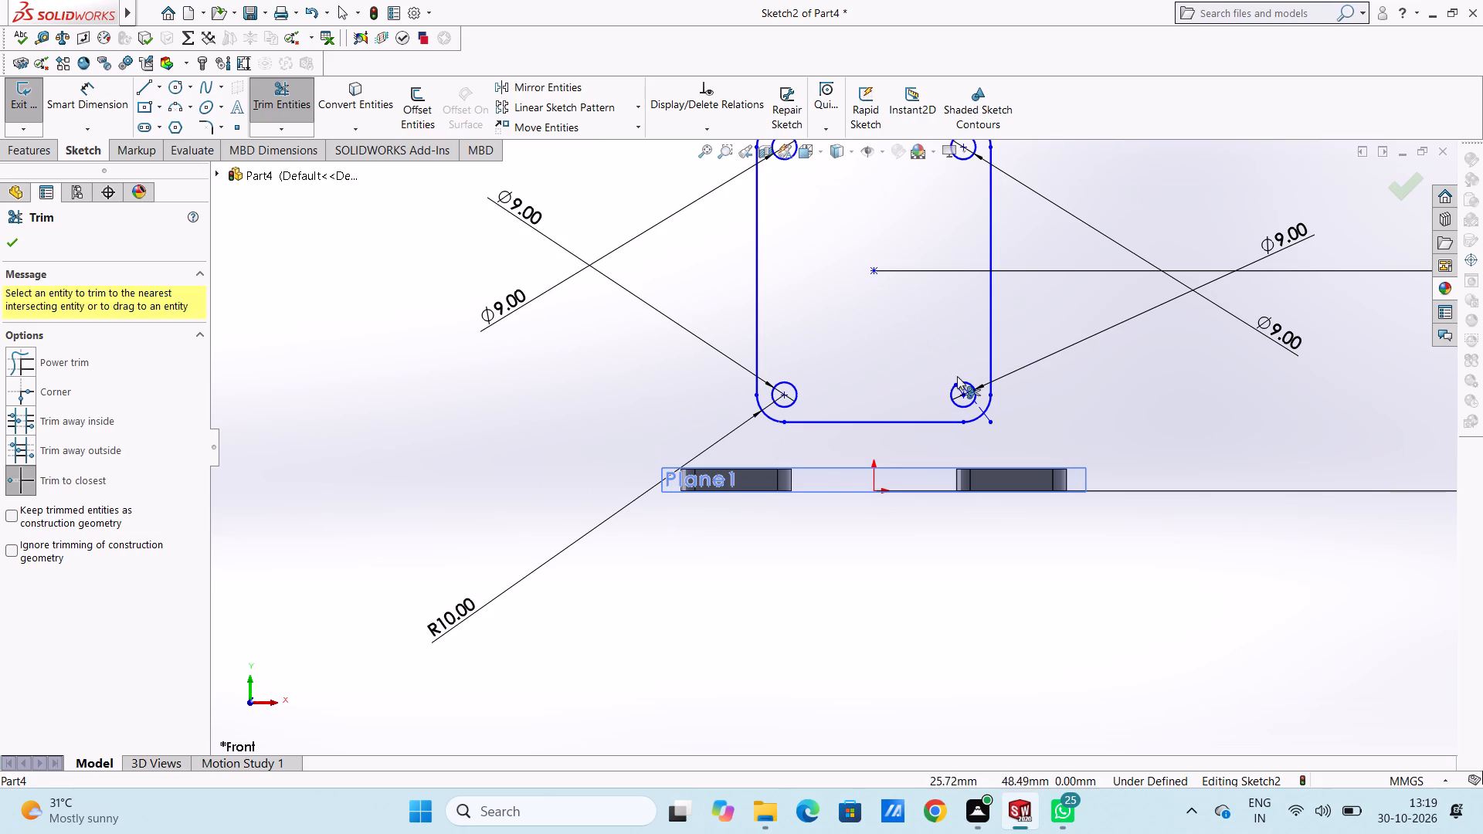
scroll(969, 400, down, 5)
click(916, 383)
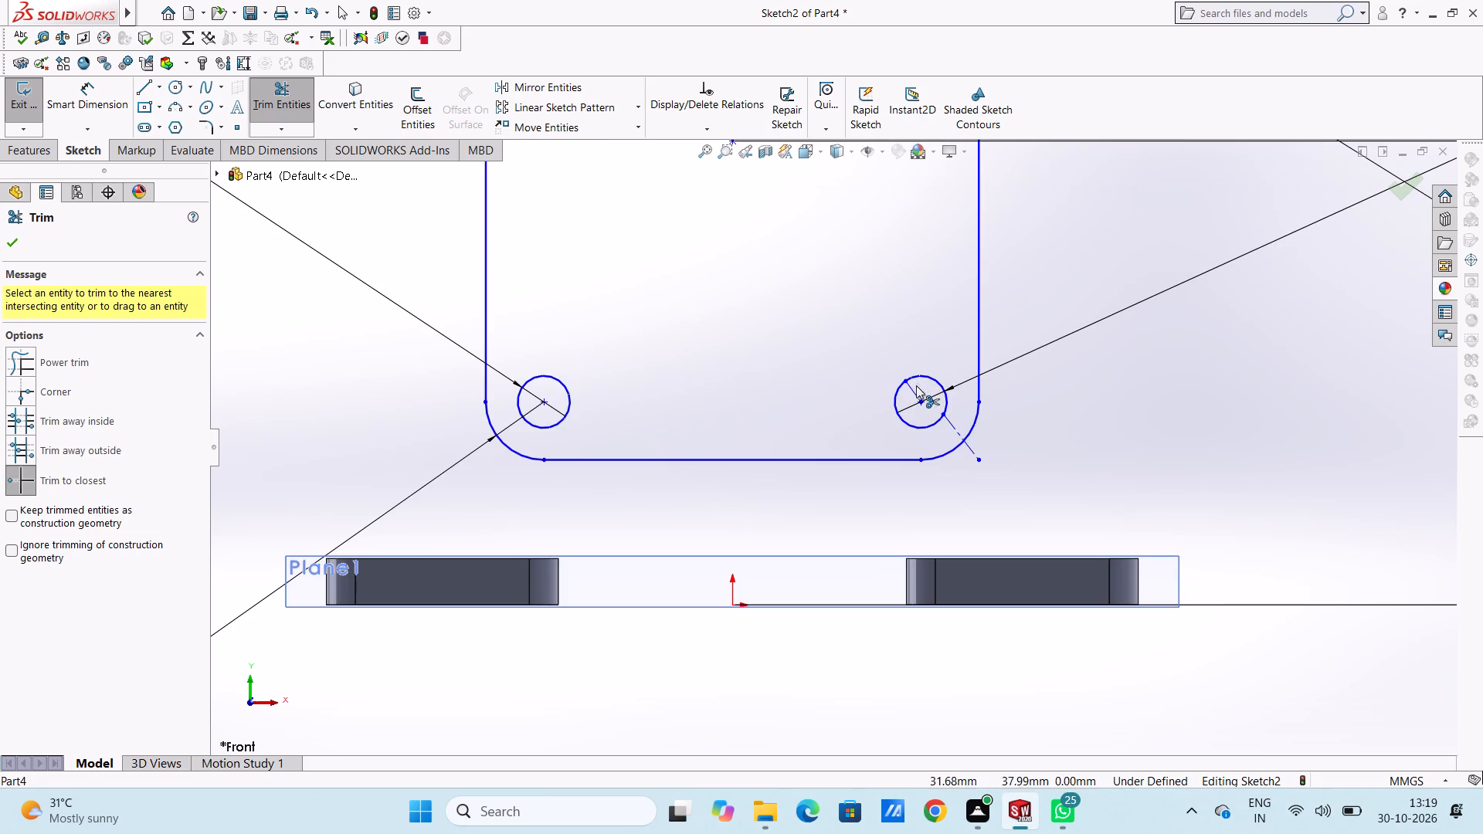
click(912, 392)
click(950, 420)
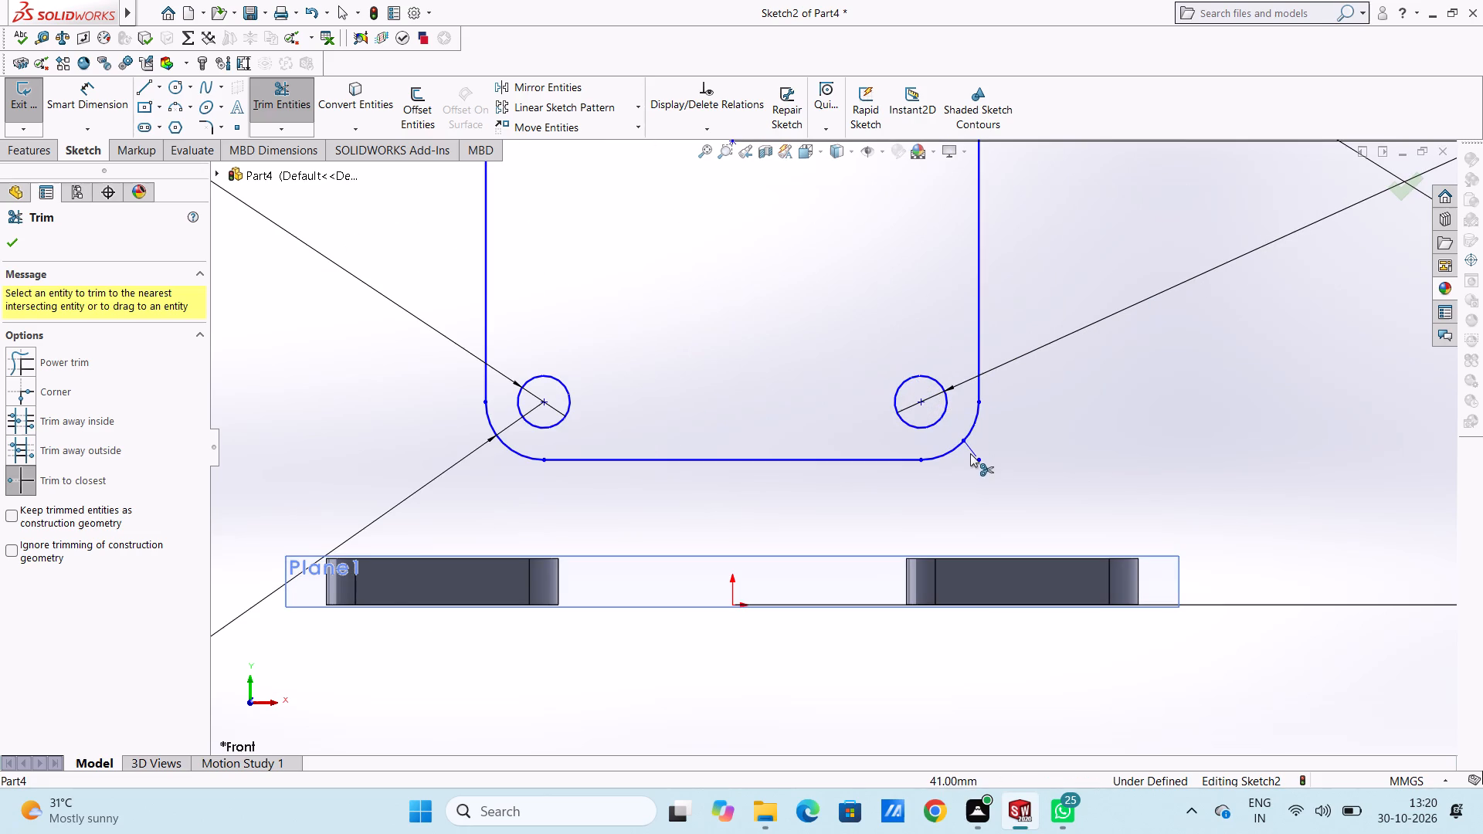
click(970, 453)
scroll(888, 298, up, 10)
scroll(816, 343, down, 2)
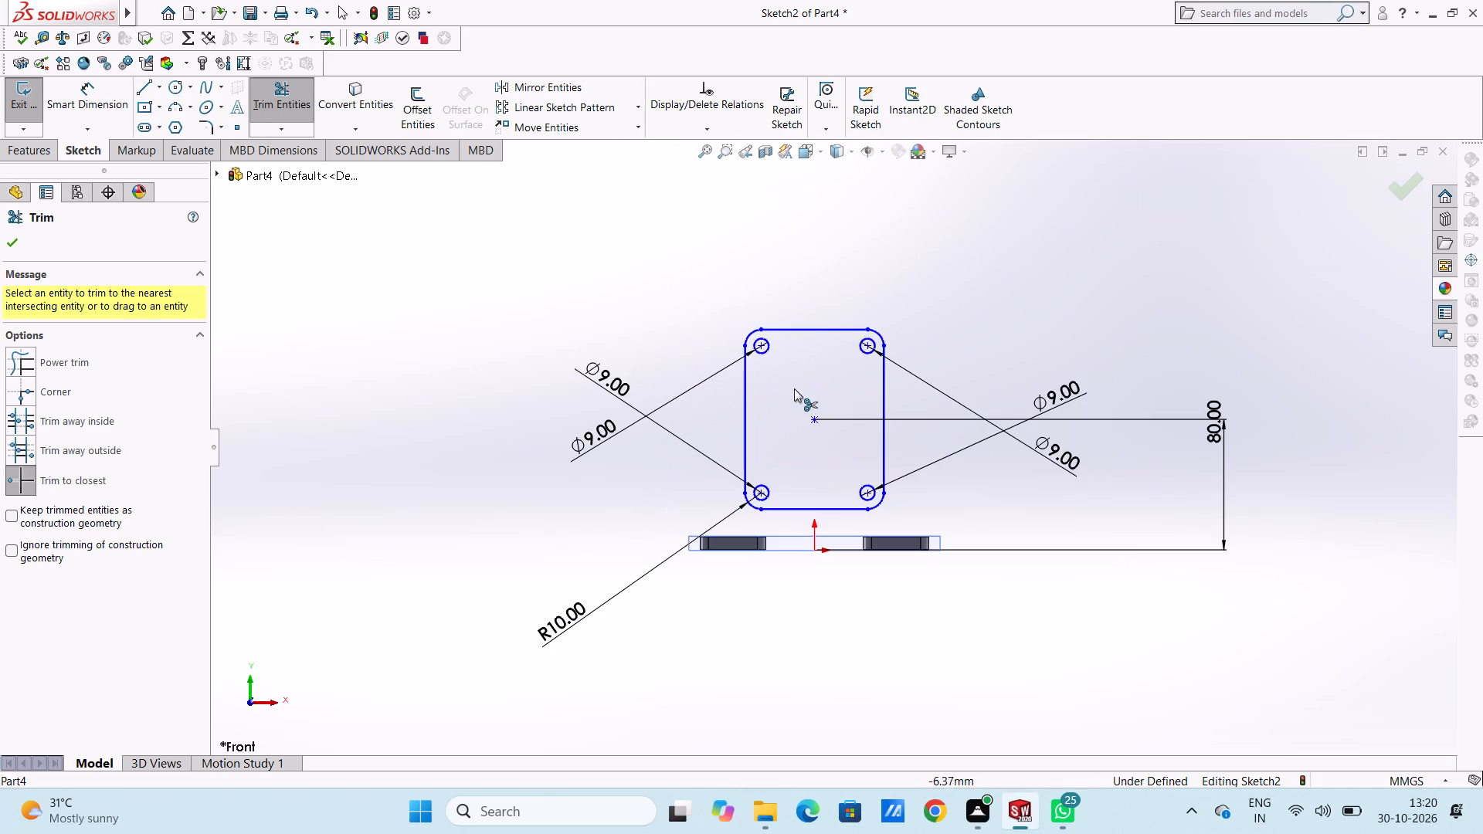
click(18, 250)
click(326, 339)
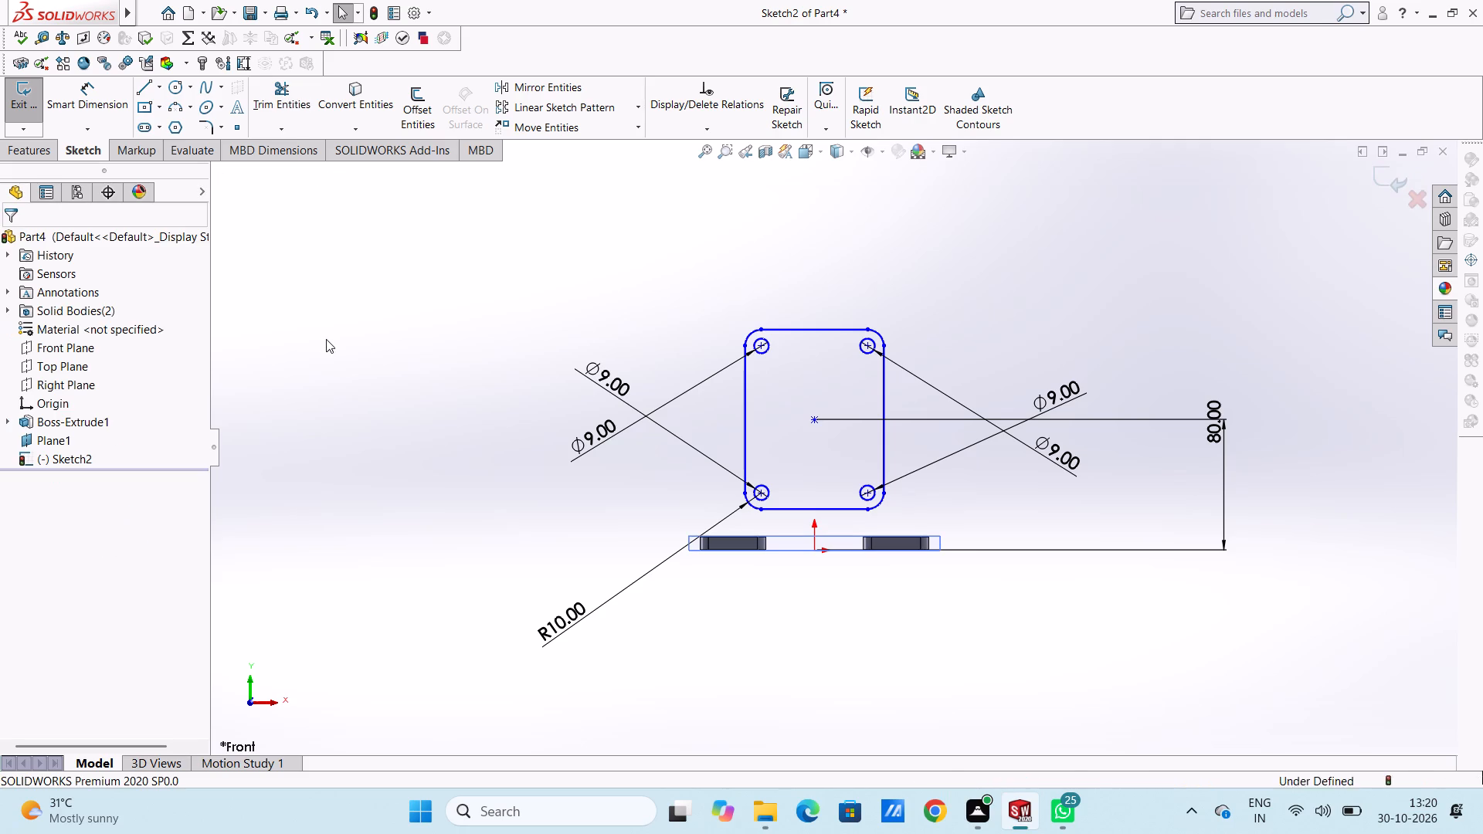
Dimension the profile's overall width between its two vertical edges, placing the dimension above the profile.
click(102, 103)
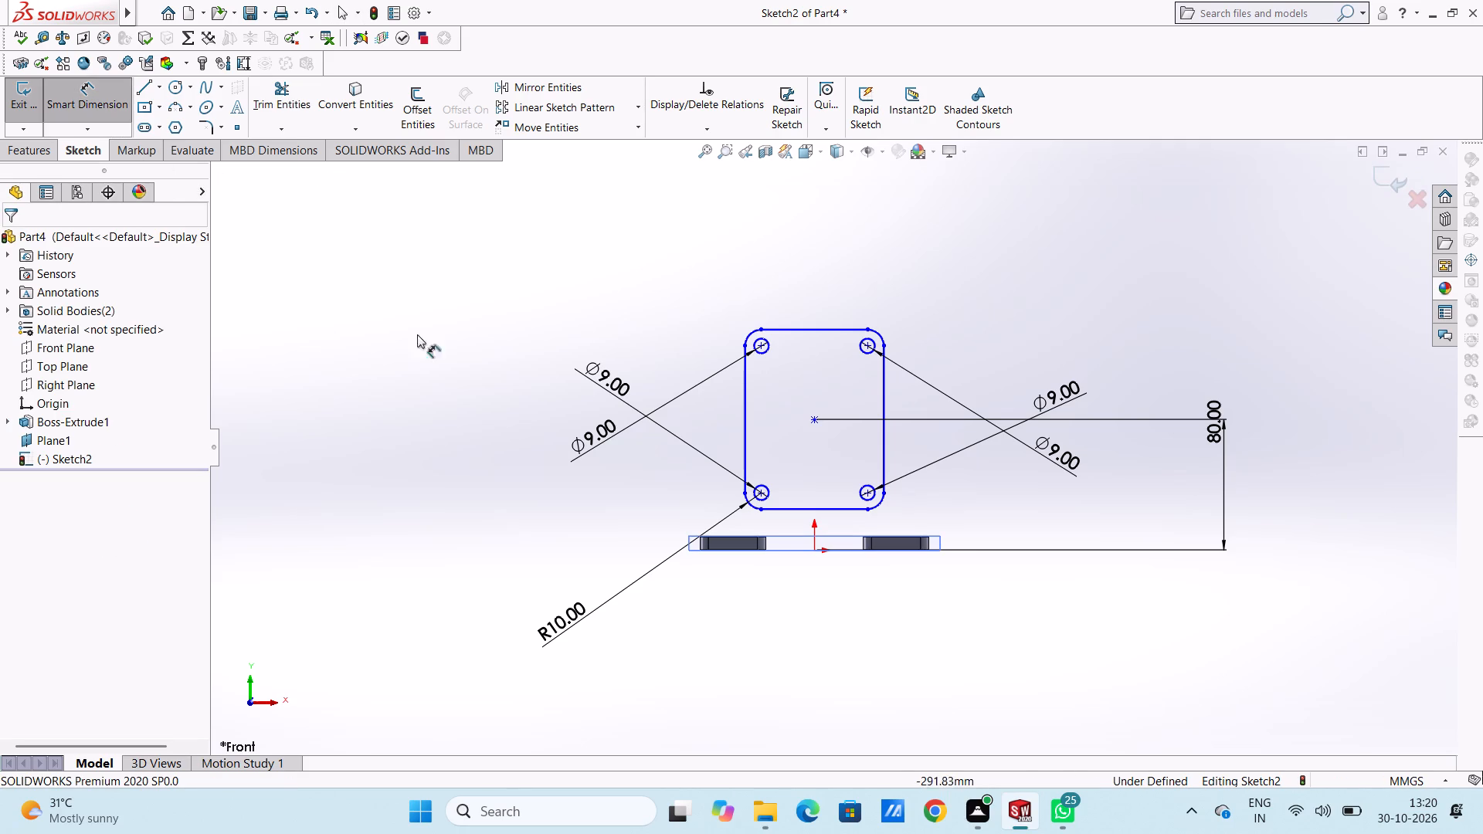
click(748, 410)
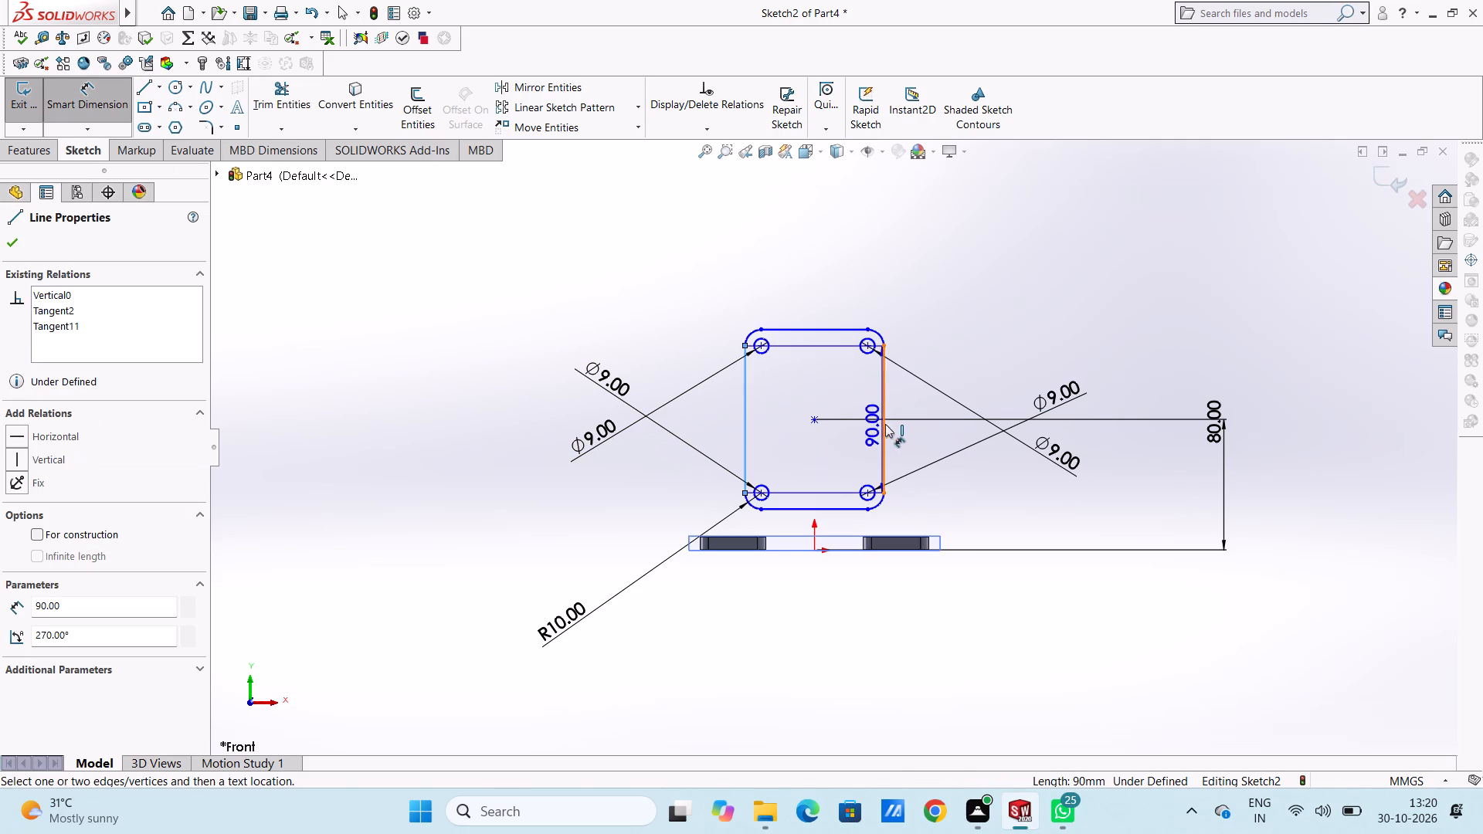
click(884, 402)
scroll(789, 239, up, 3)
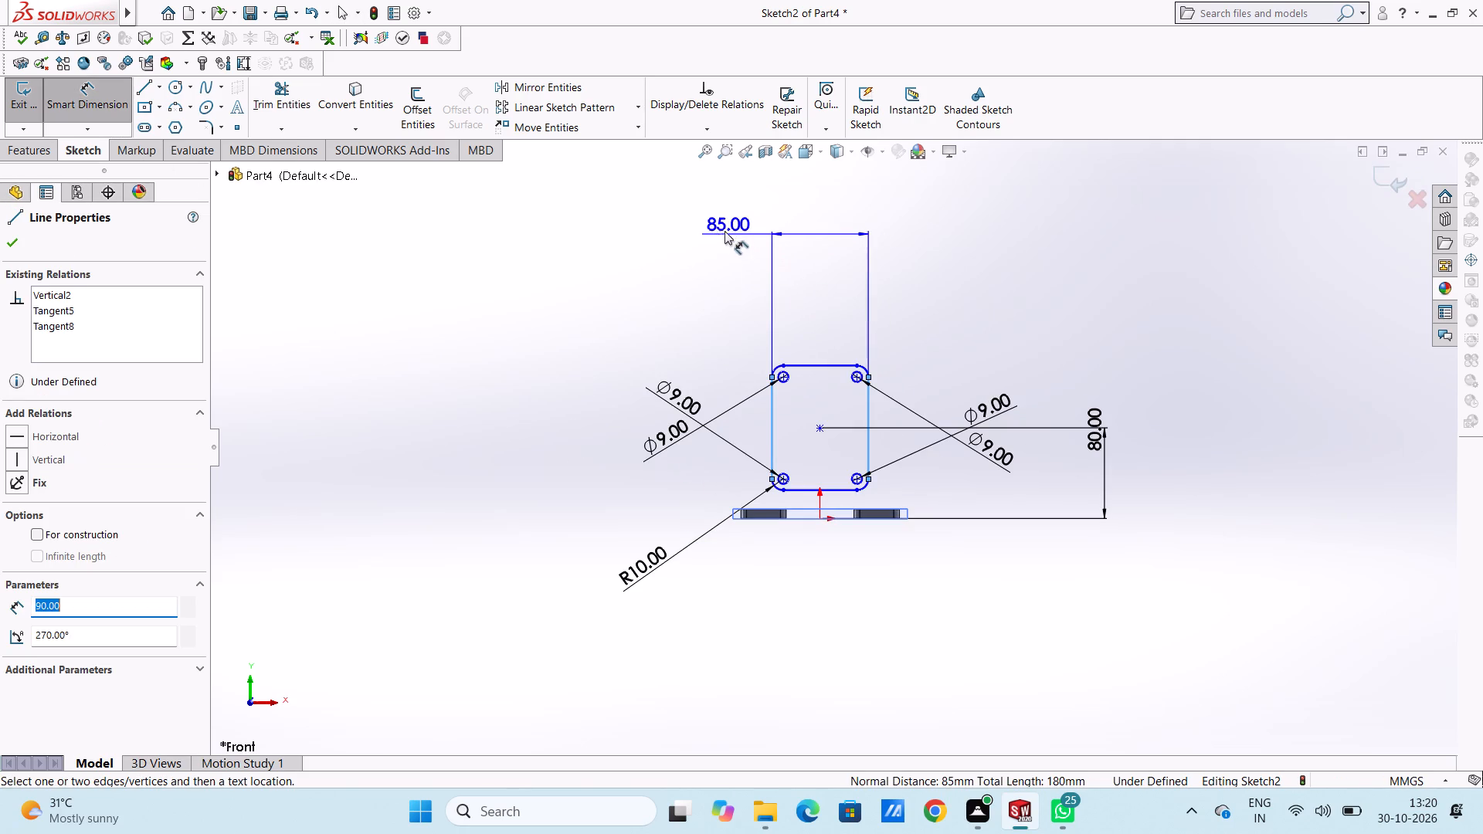
click(682, 213)
click(616, 192)
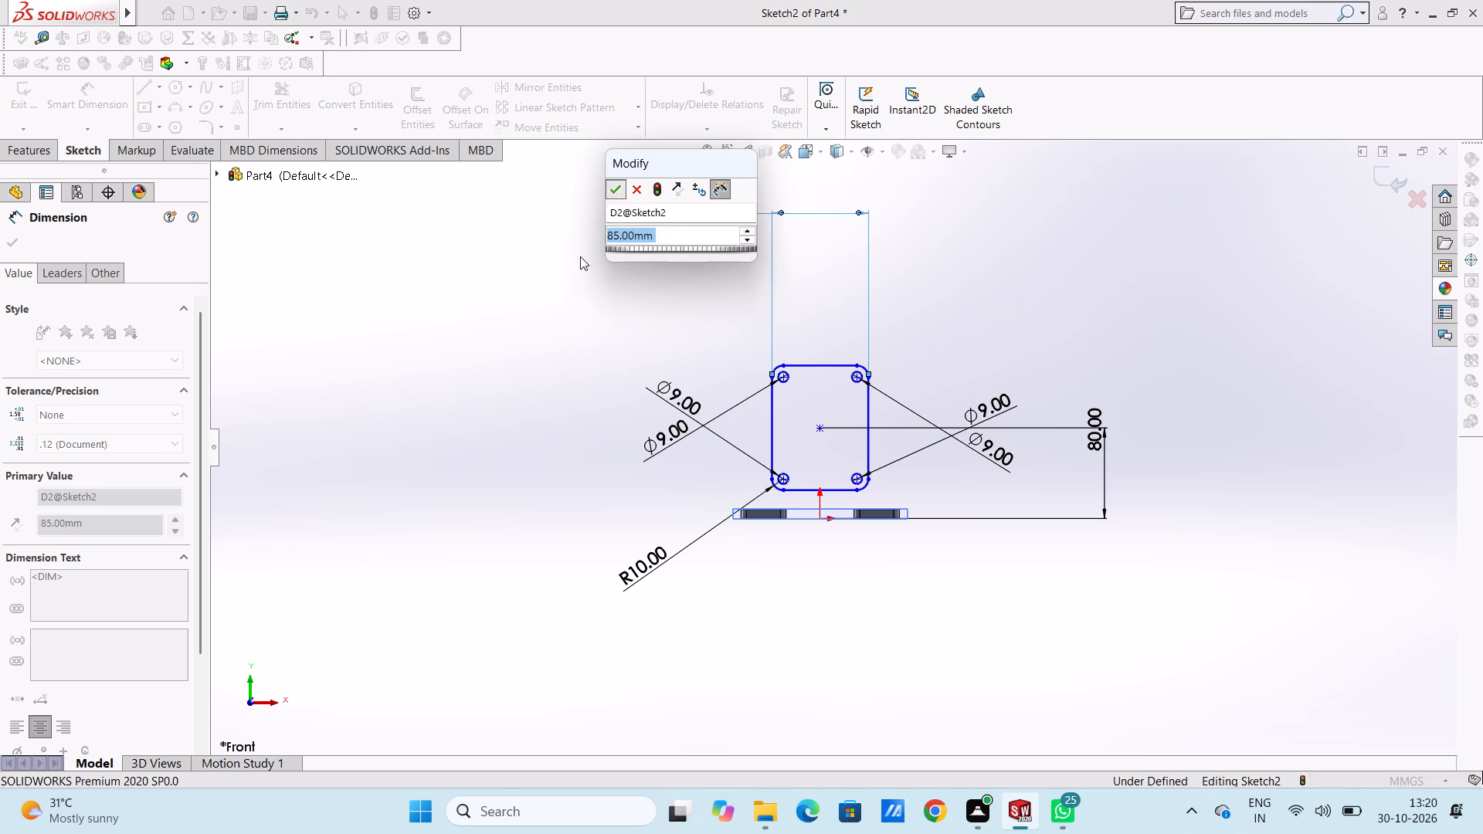
click(574, 263)
Dimension the profile's overall height between its bottom and top edges, placing the dimension to the profile's left.
click(798, 488)
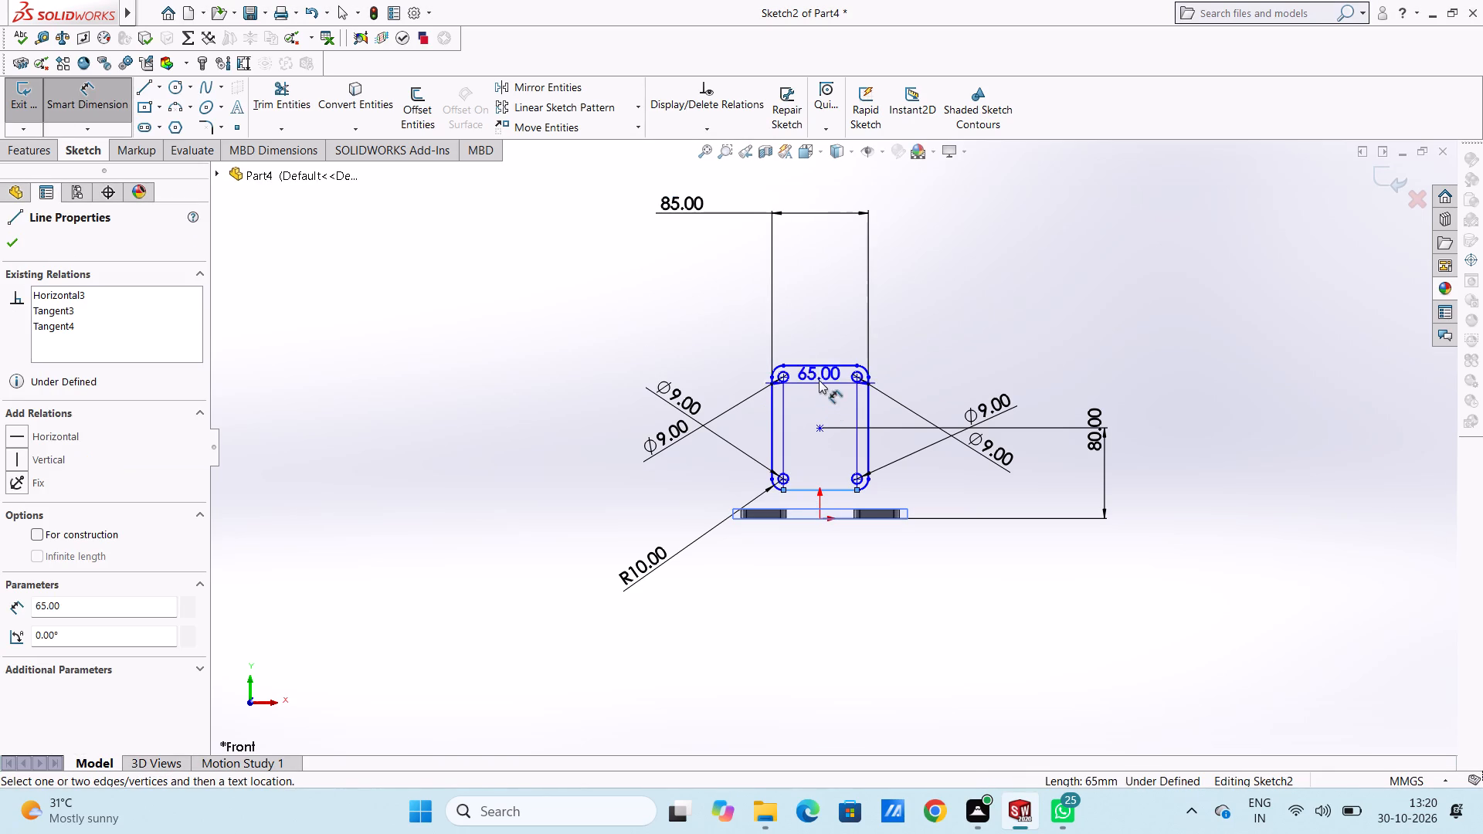
click(822, 365)
click(537, 365)
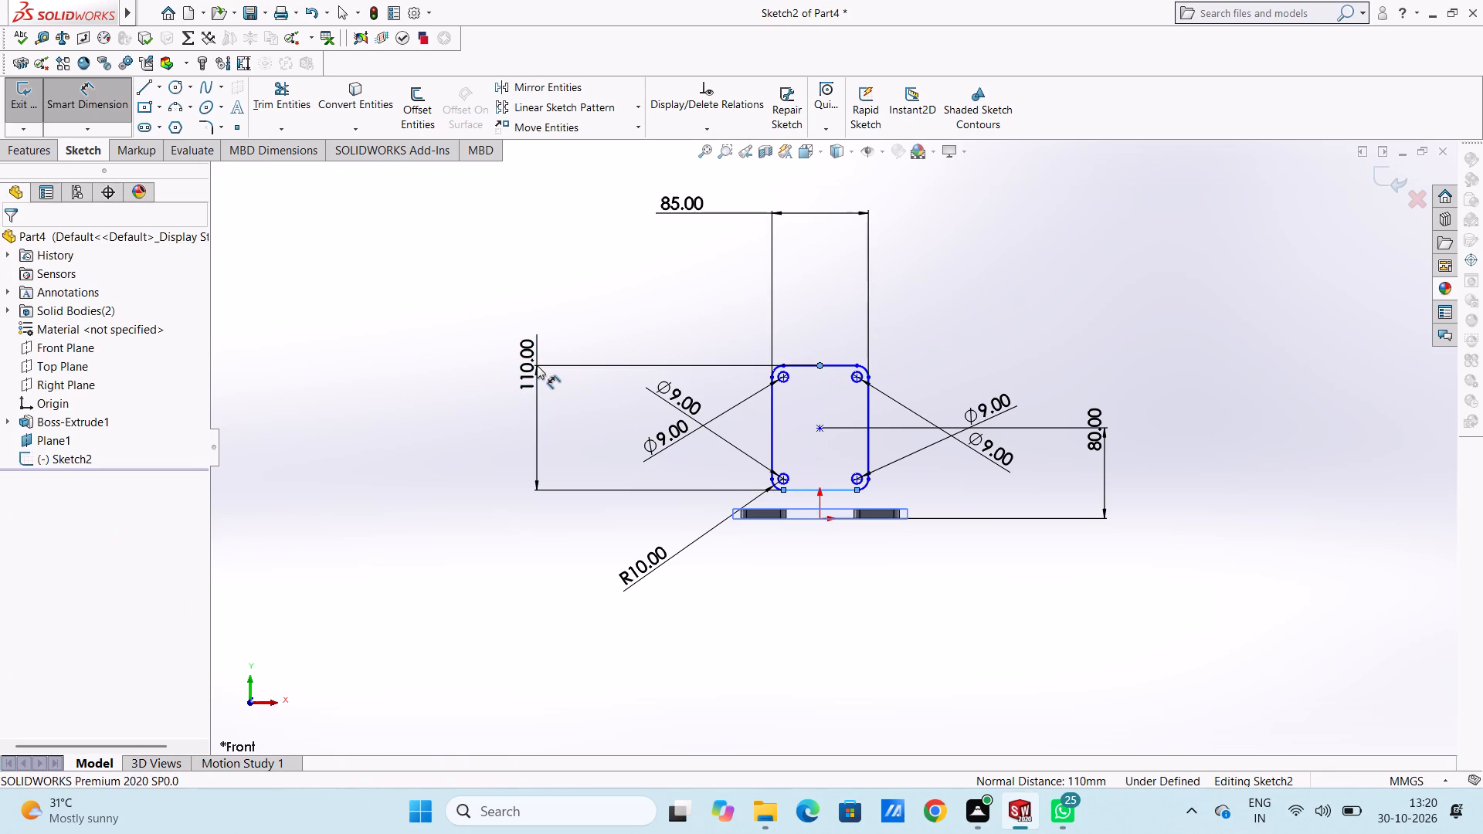
click(467, 344)
click(440, 337)
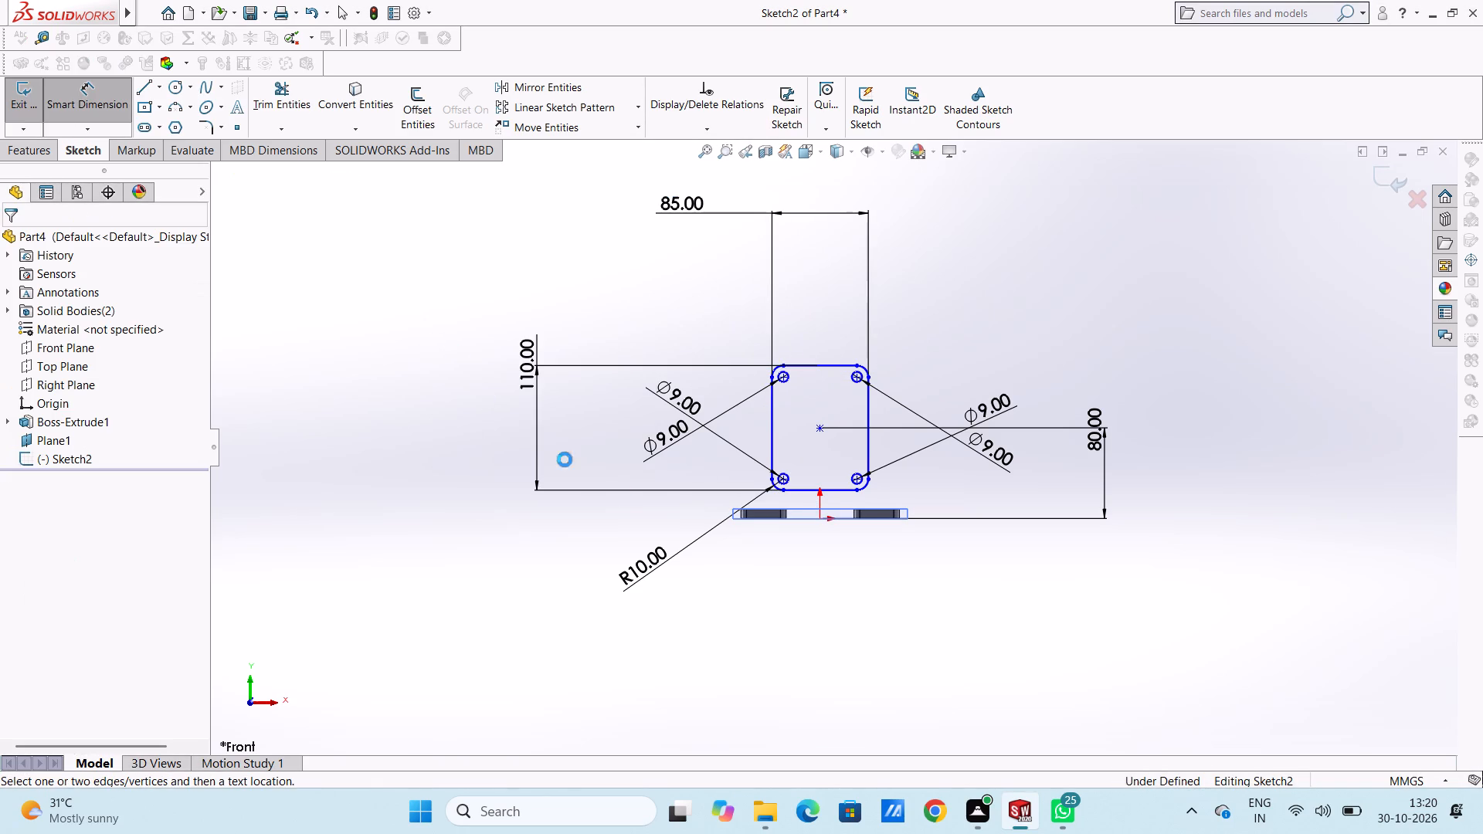
Dimension the vertical distance from the origin to the profile's bottom edge.
click(824, 521)
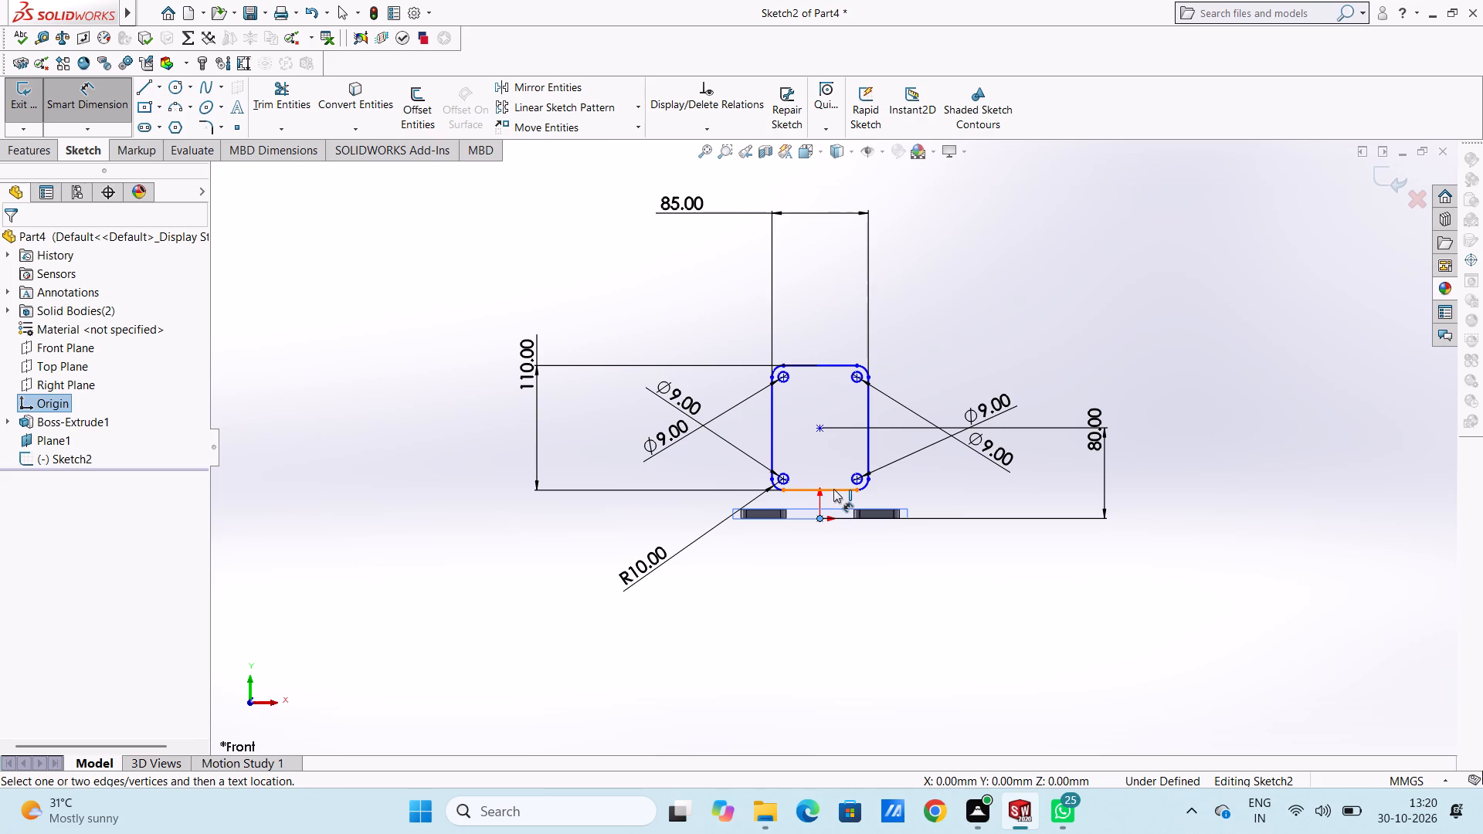
click(833, 489)
click(1180, 524)
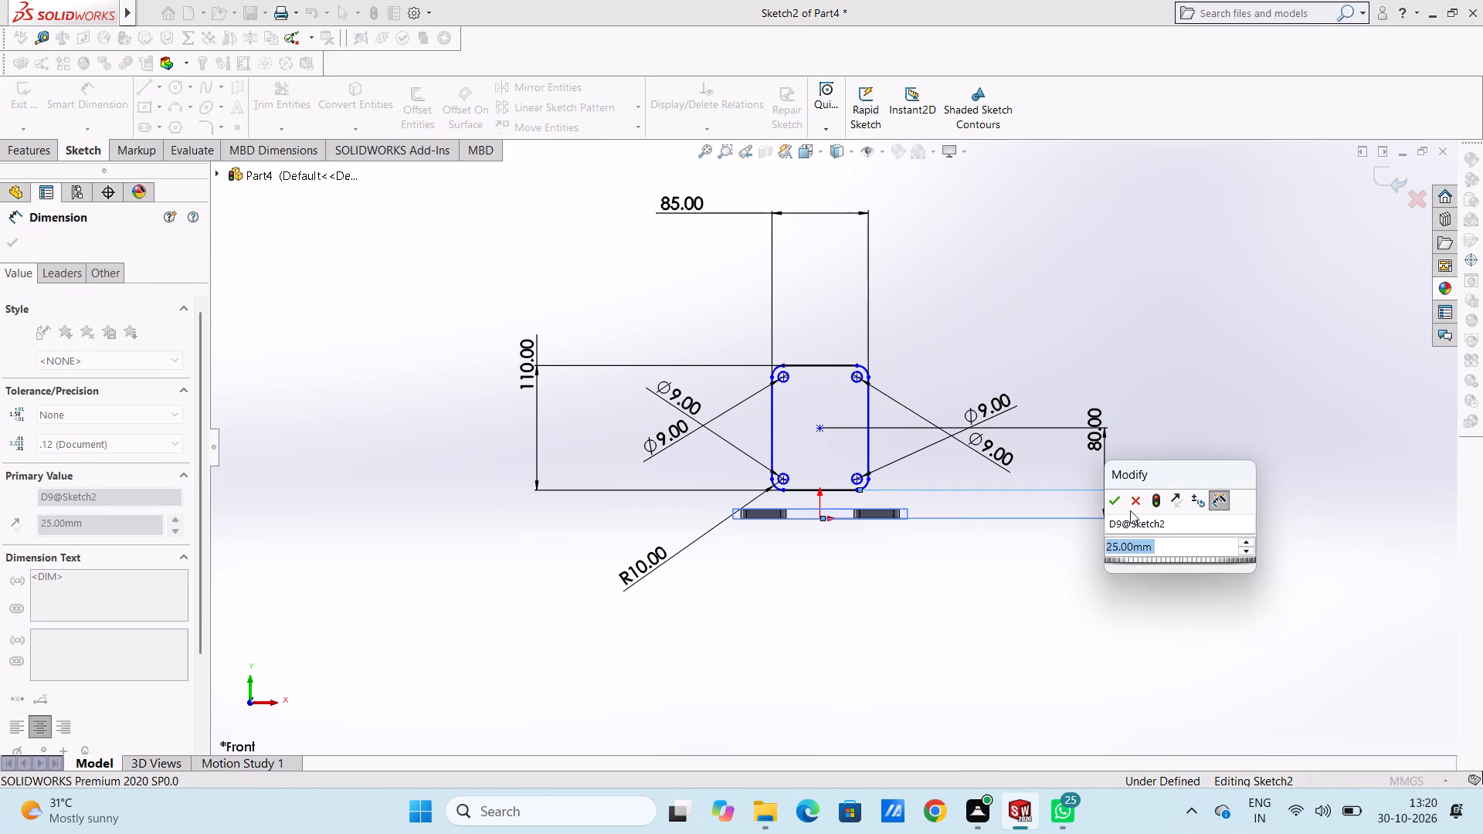
click(1125, 504)
click(1043, 505)
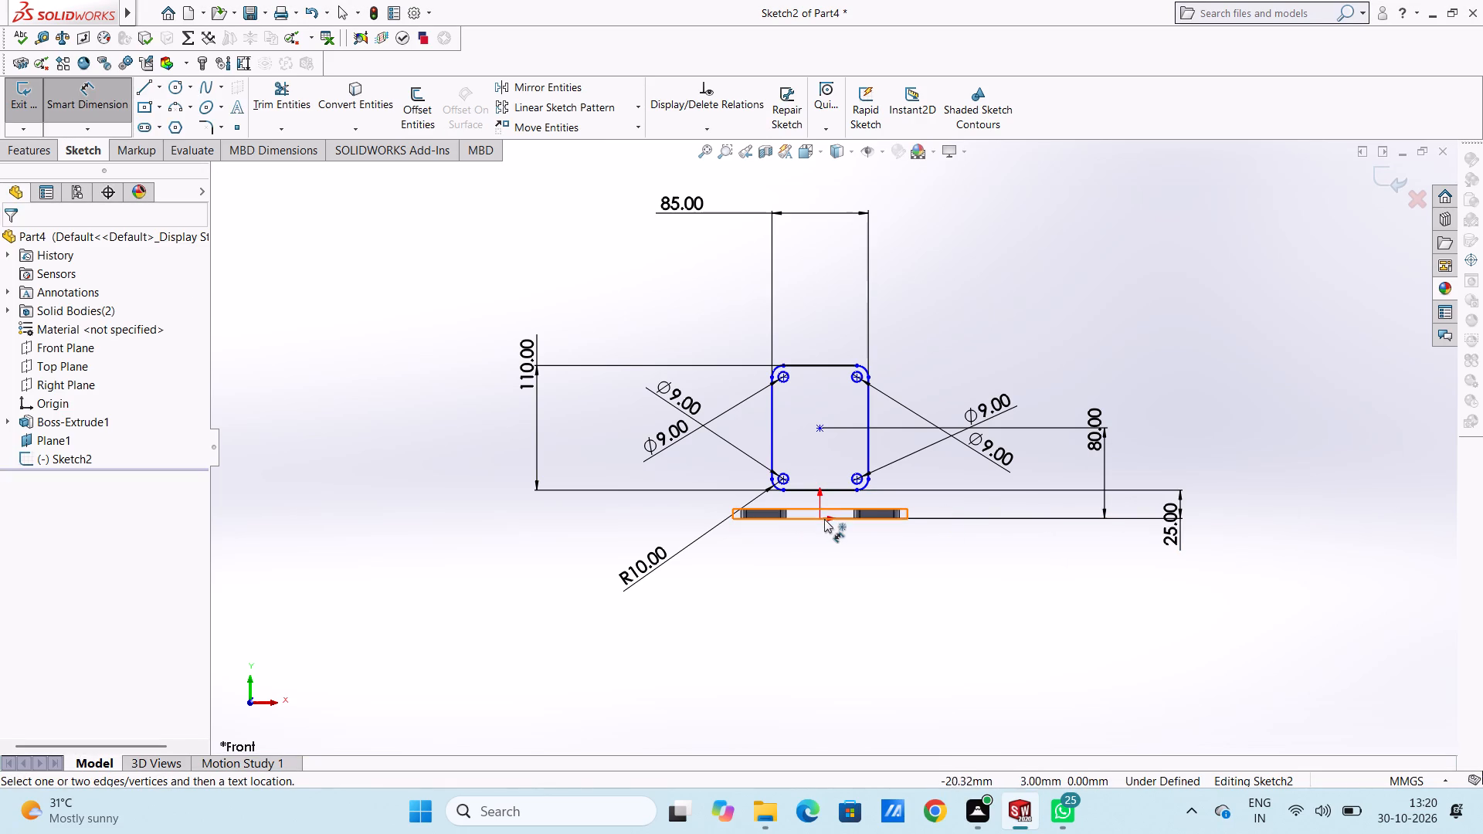
Dimension the horizontal distance from the origin to the profile's right edge, placing it below the base plates.
click(826, 519)
click(824, 520)
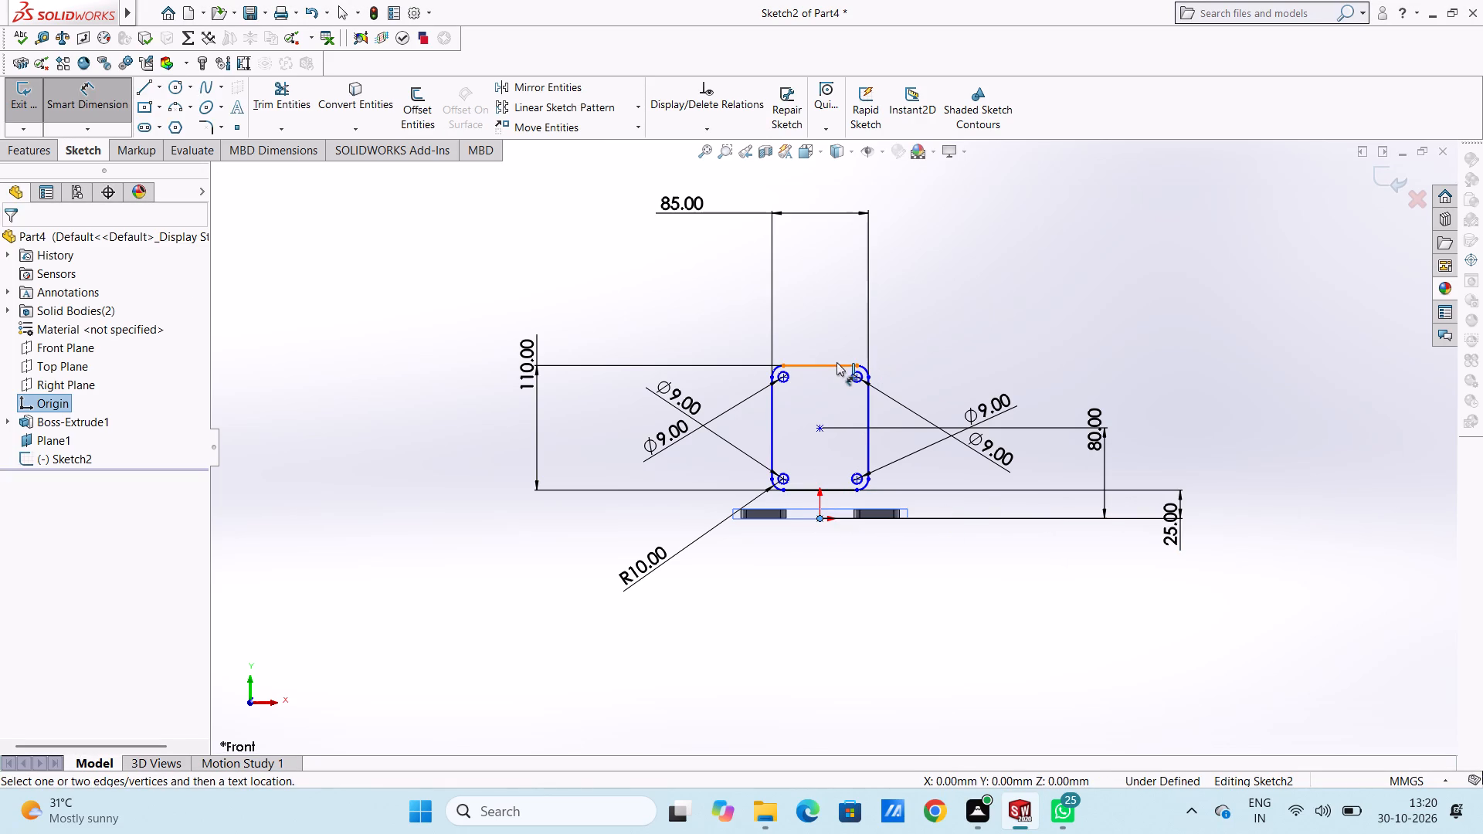
click(869, 408)
click(870, 646)
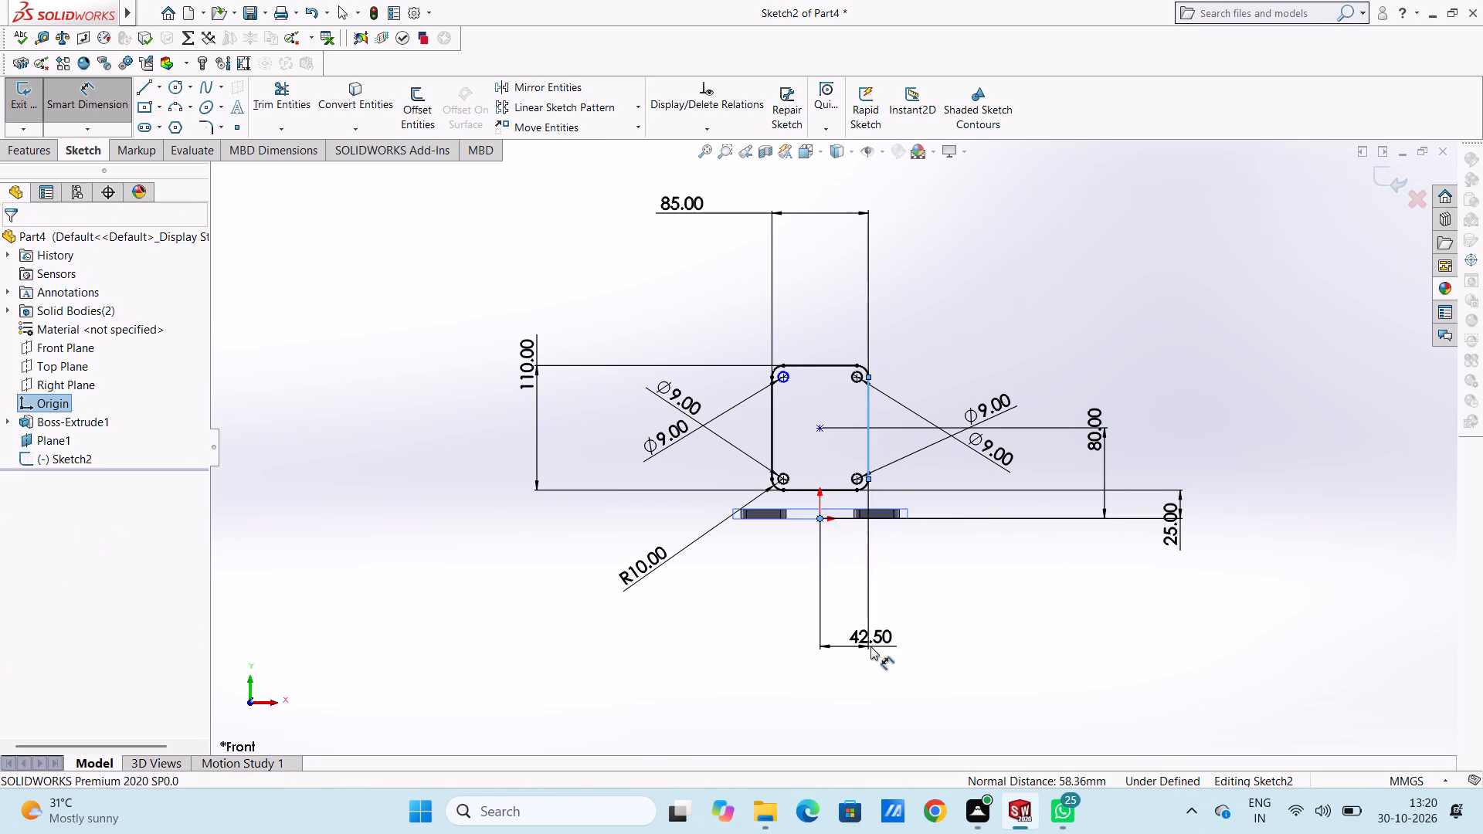
click(802, 616)
click(796, 602)
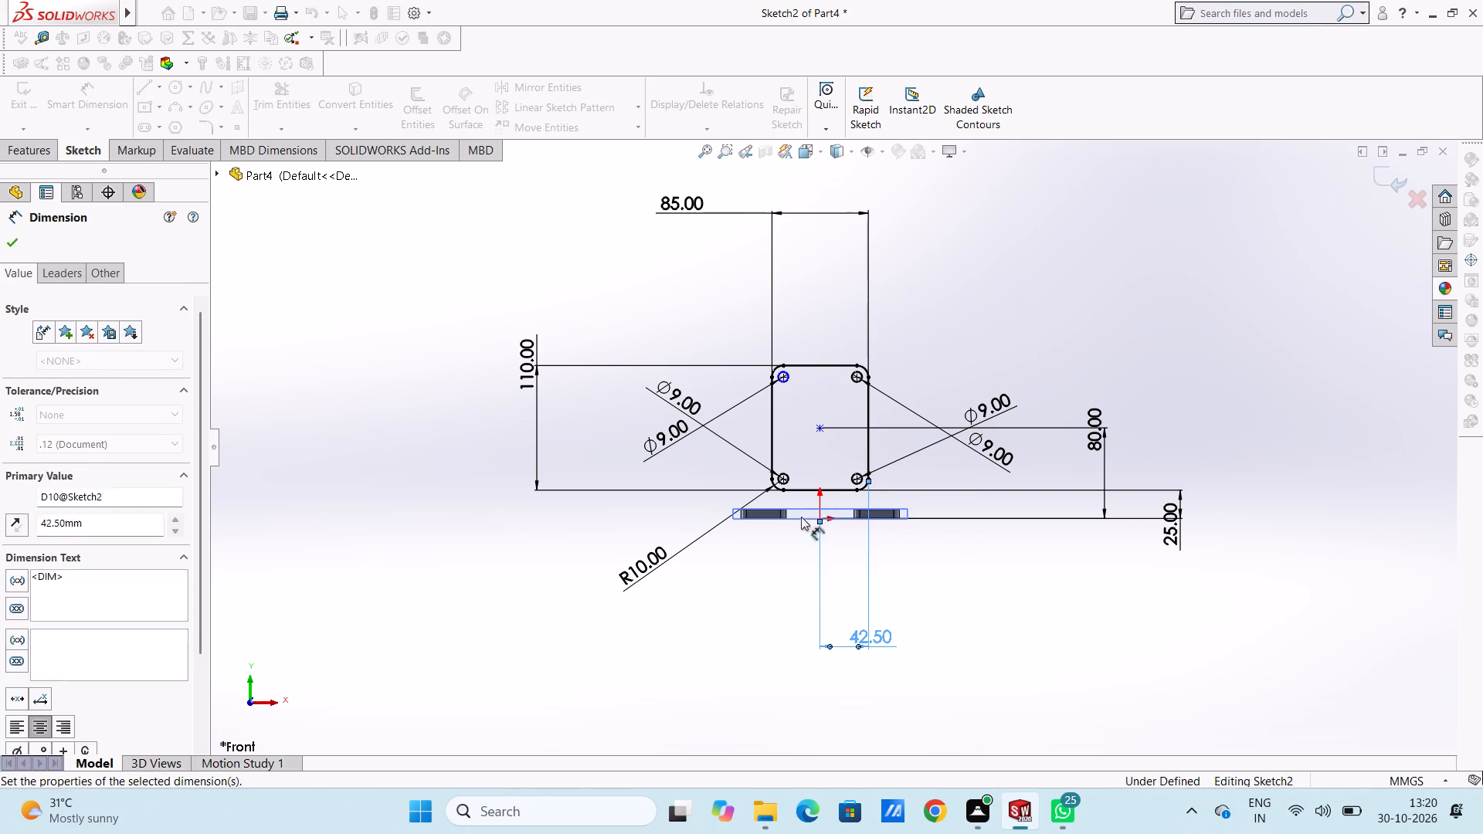
Dimension the vertical distance between the profile's centre point and the upper-left circle's centre.
scroll(806, 418, down, 4)
click(840, 446)
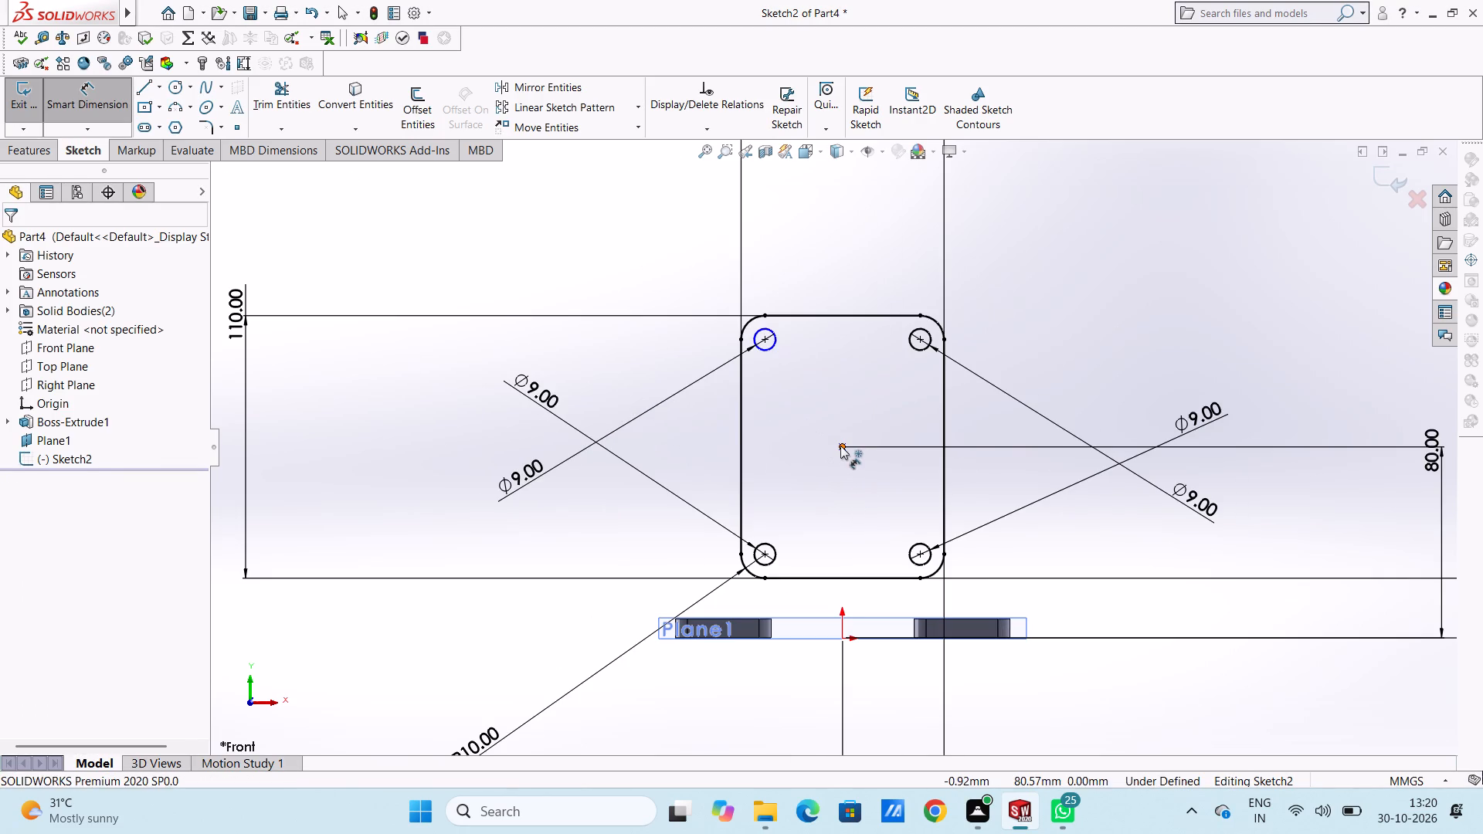
click(768, 339)
click(758, 424)
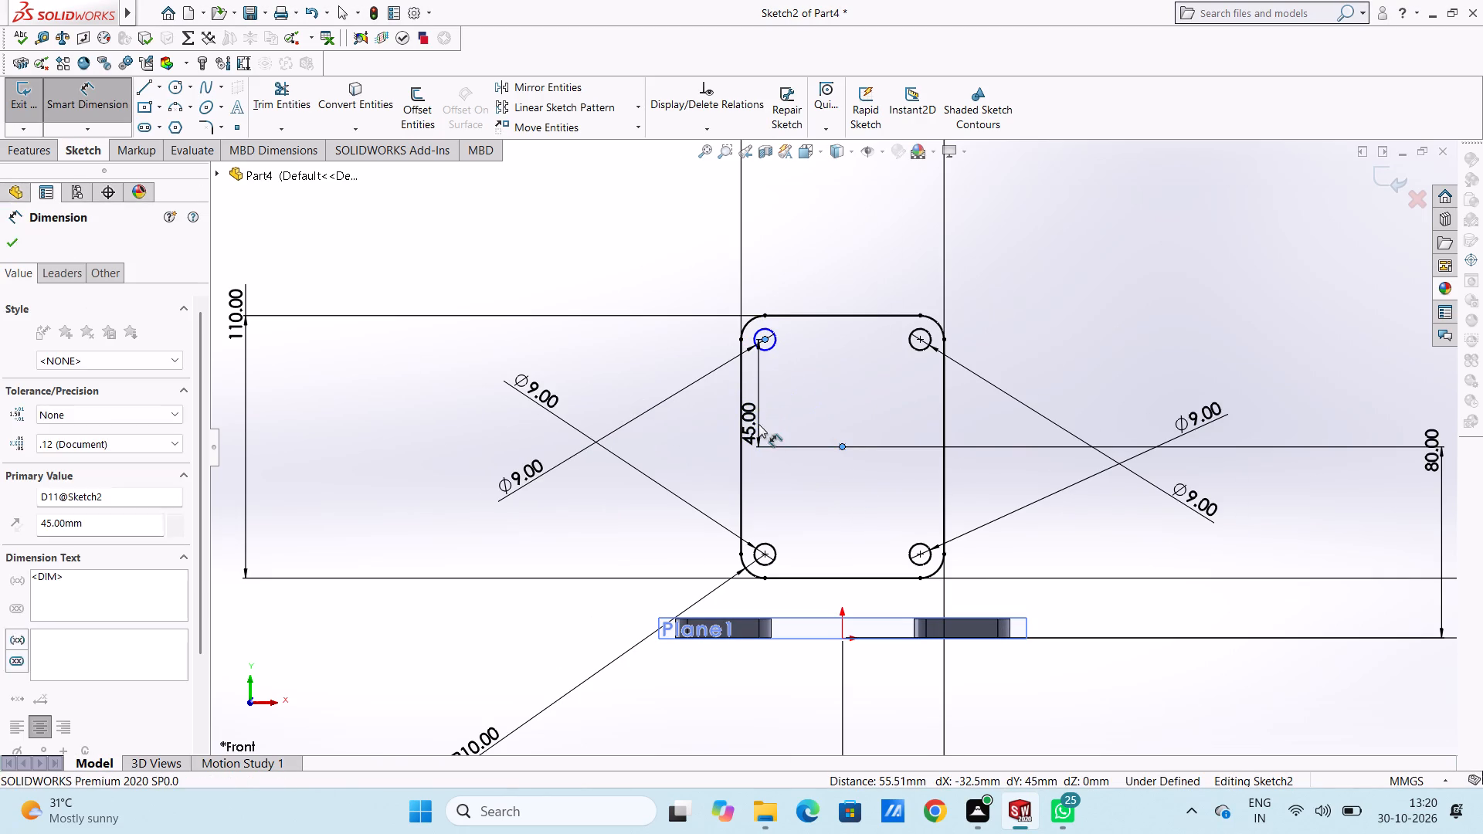
click(688, 396)
click(653, 367)
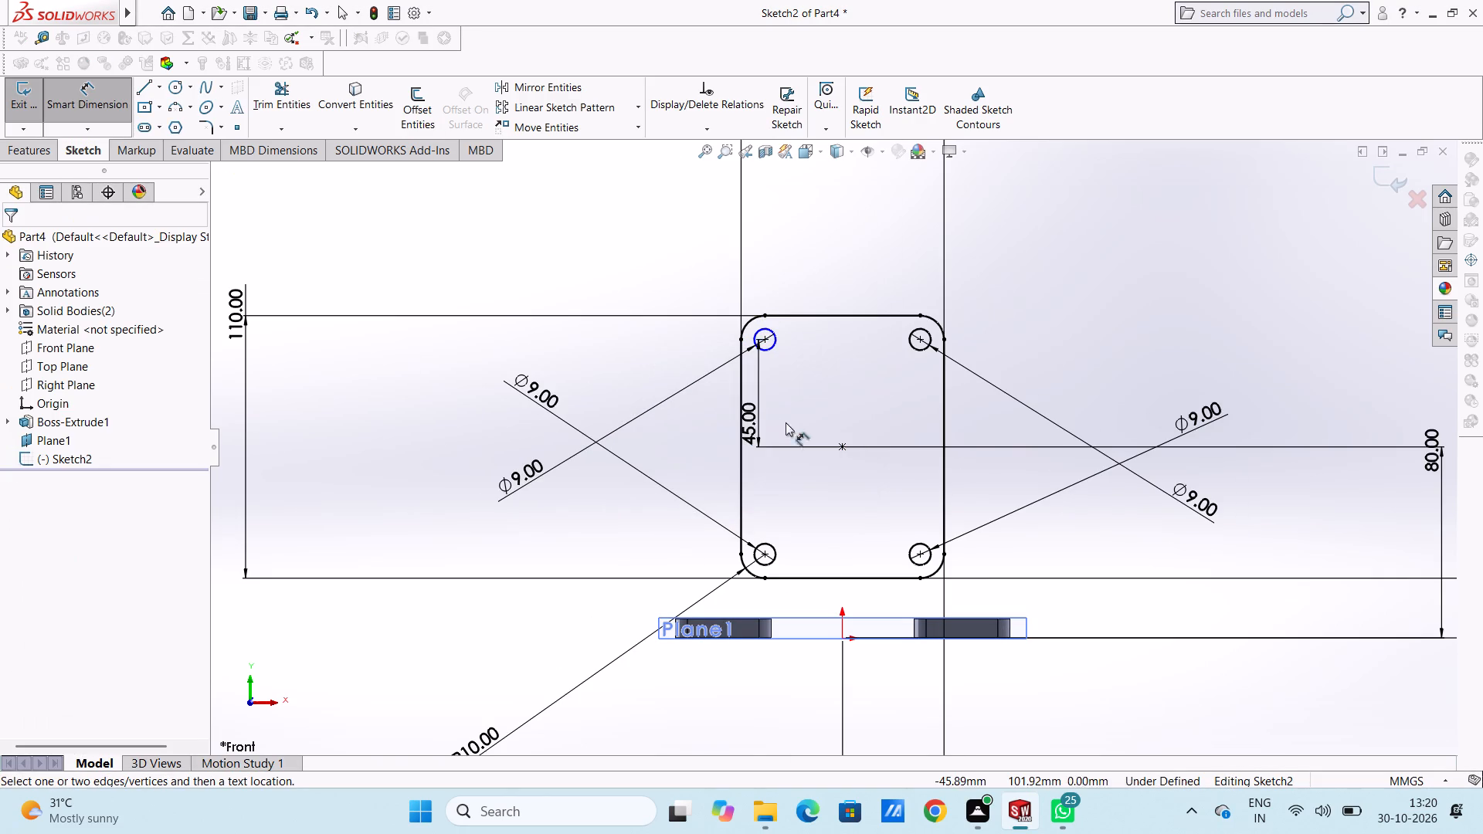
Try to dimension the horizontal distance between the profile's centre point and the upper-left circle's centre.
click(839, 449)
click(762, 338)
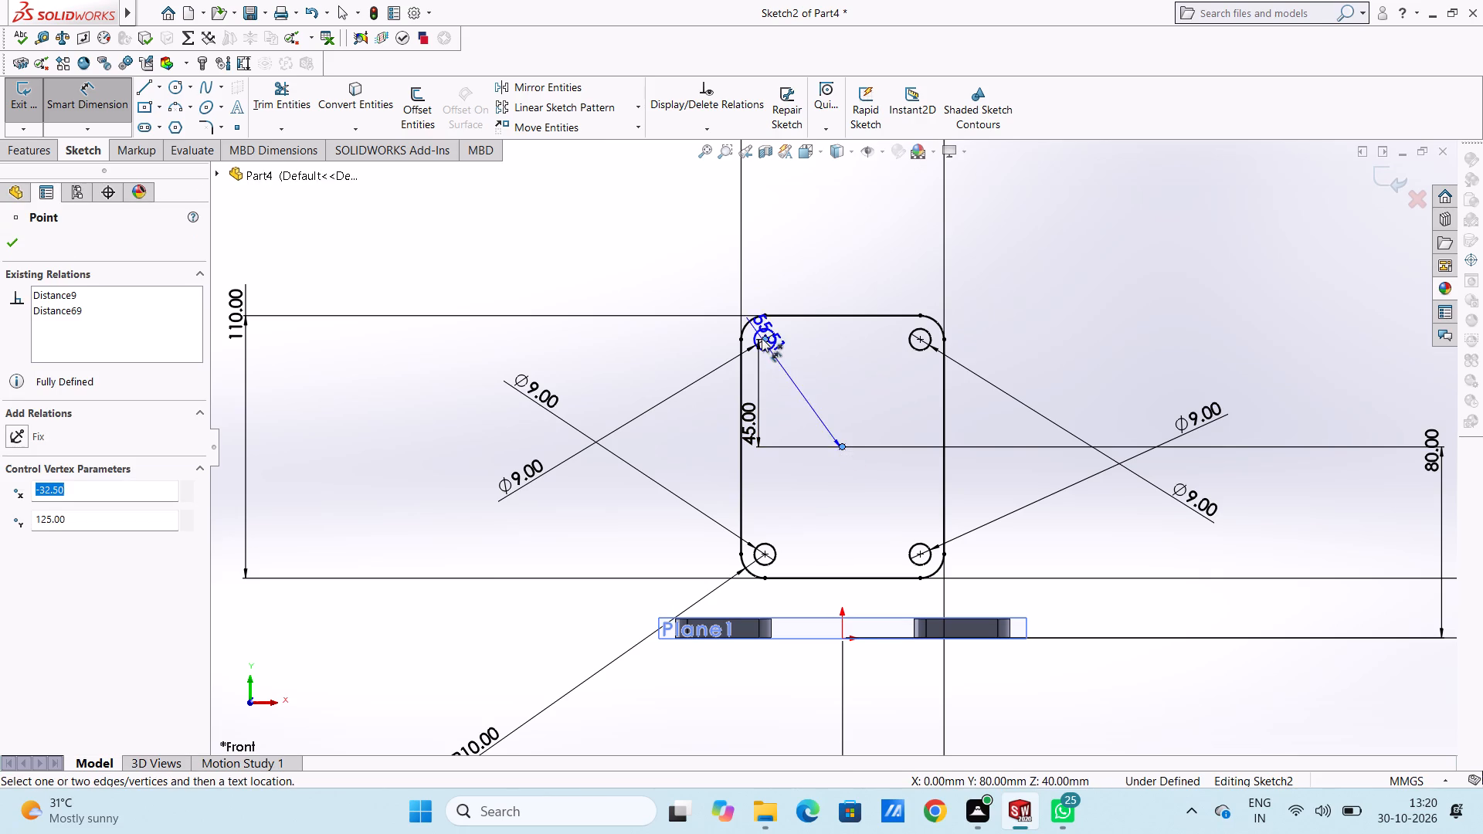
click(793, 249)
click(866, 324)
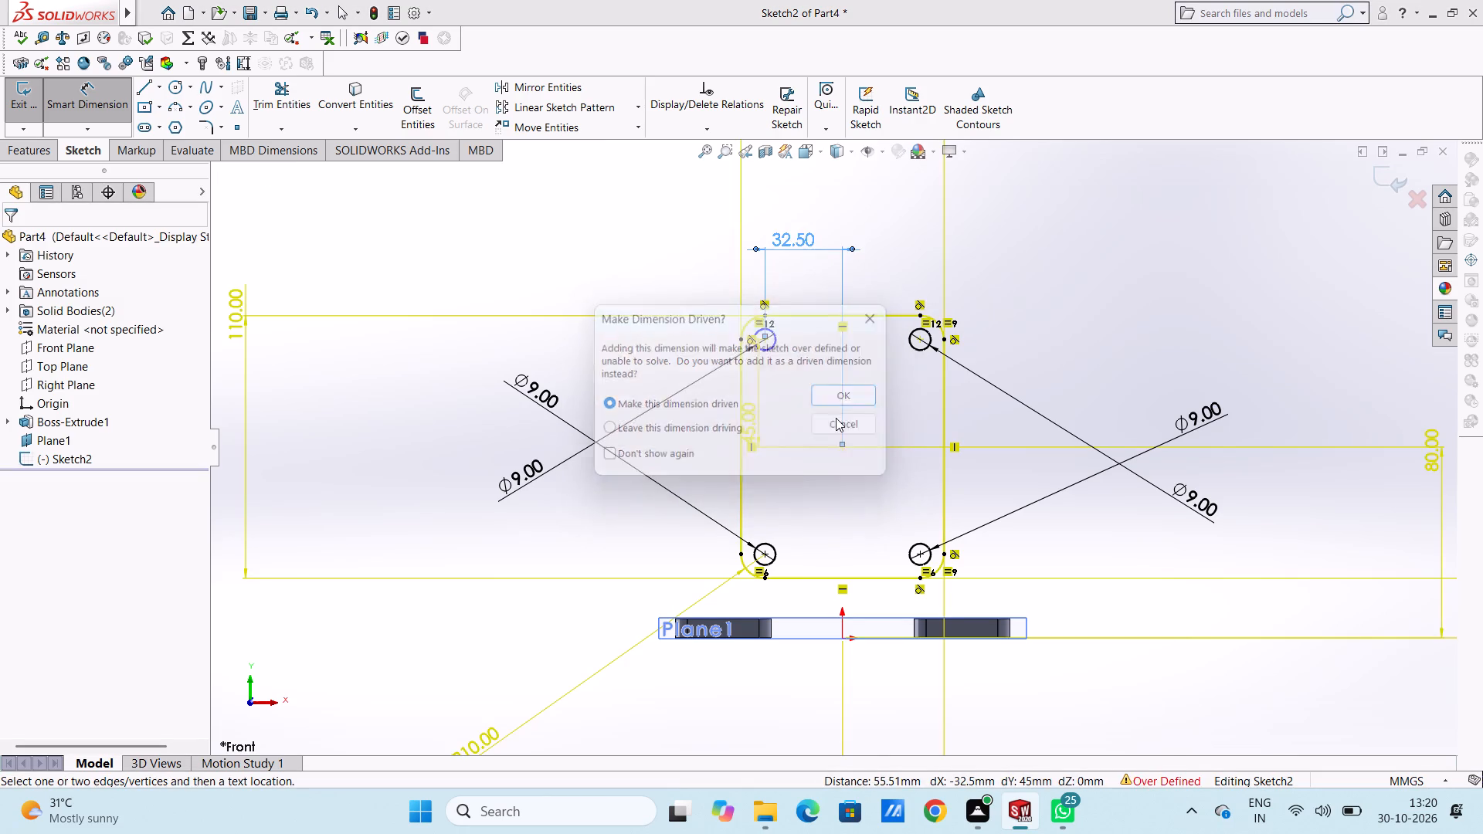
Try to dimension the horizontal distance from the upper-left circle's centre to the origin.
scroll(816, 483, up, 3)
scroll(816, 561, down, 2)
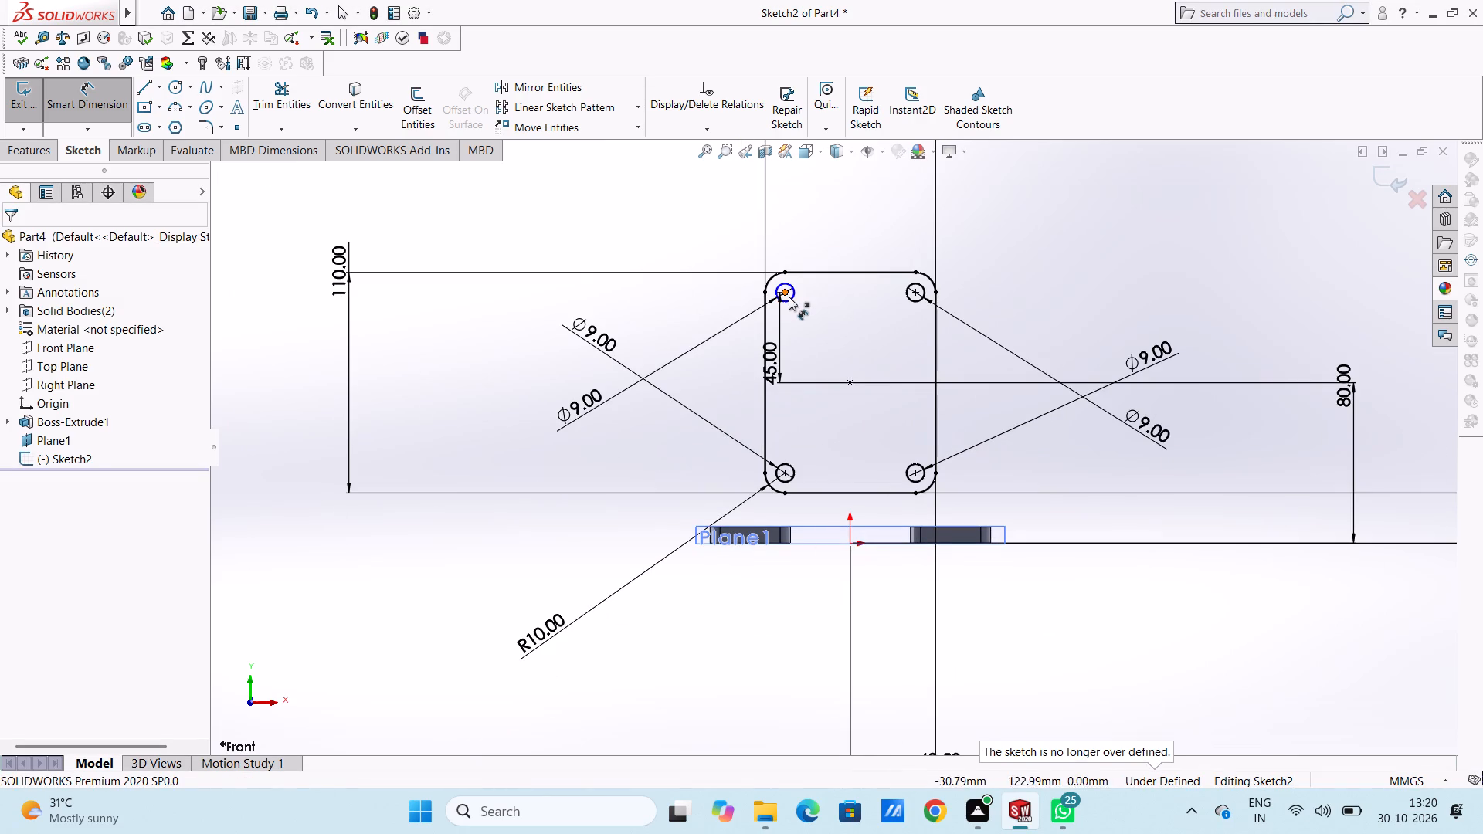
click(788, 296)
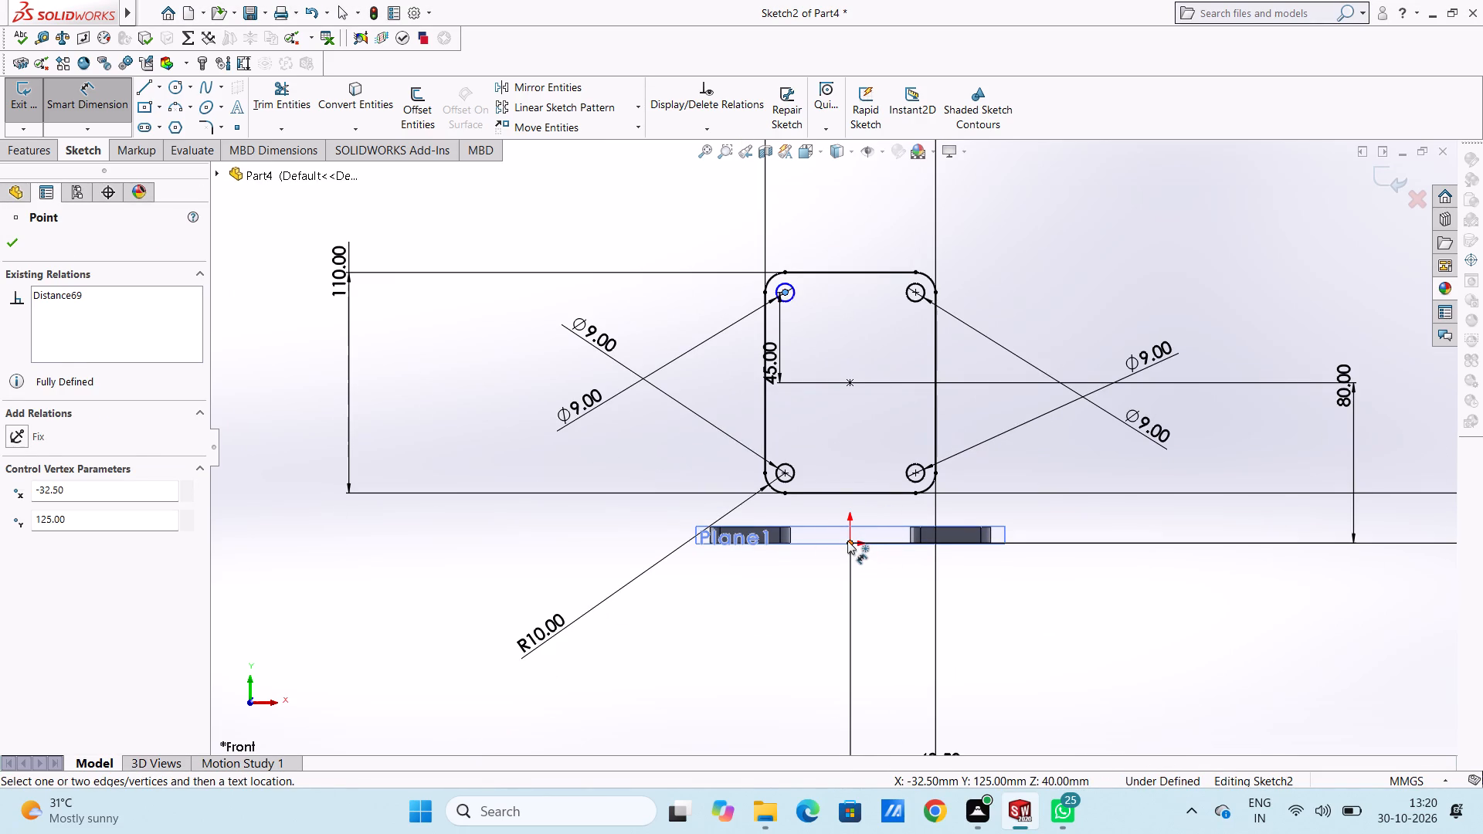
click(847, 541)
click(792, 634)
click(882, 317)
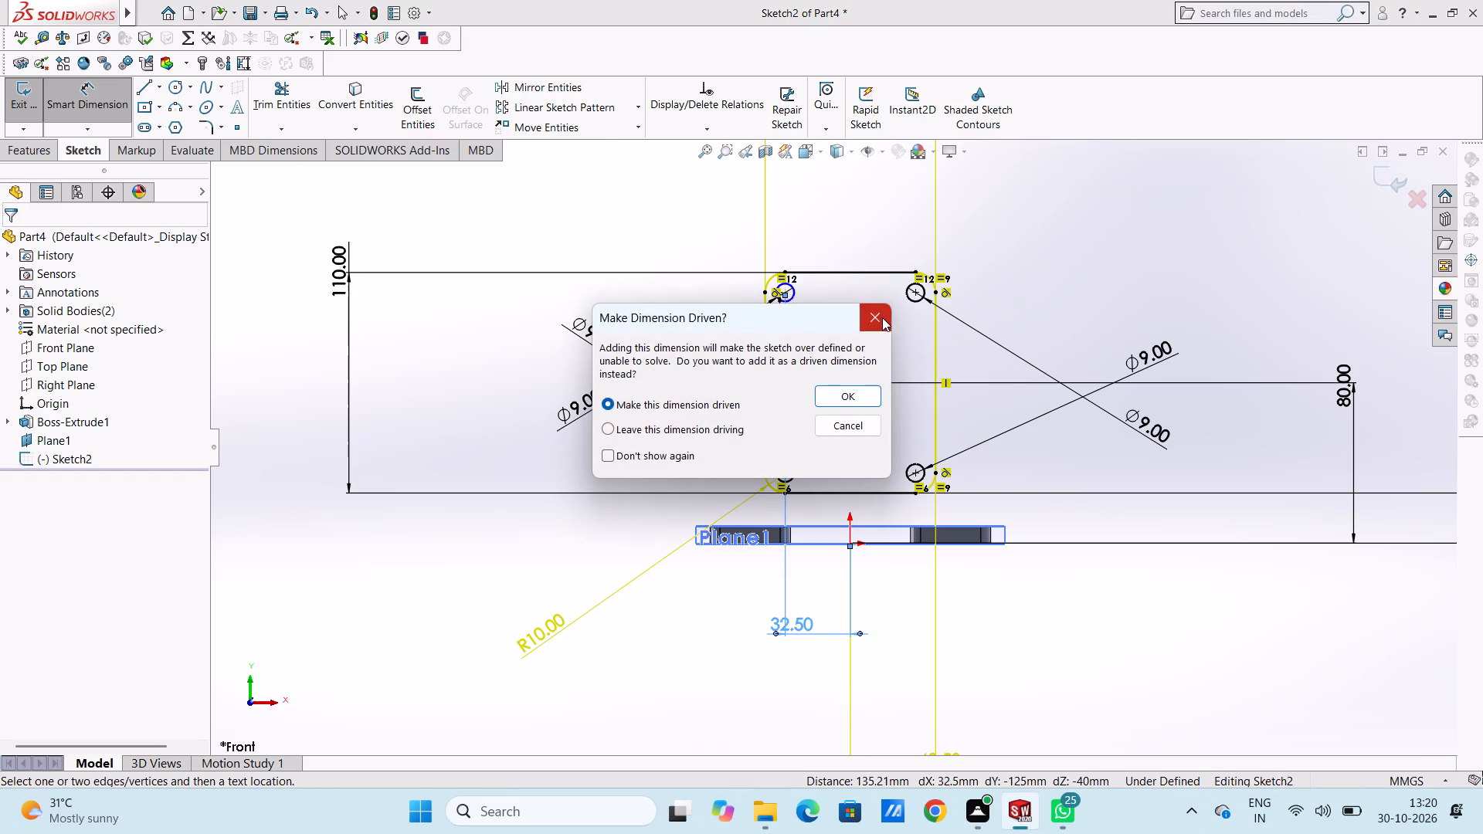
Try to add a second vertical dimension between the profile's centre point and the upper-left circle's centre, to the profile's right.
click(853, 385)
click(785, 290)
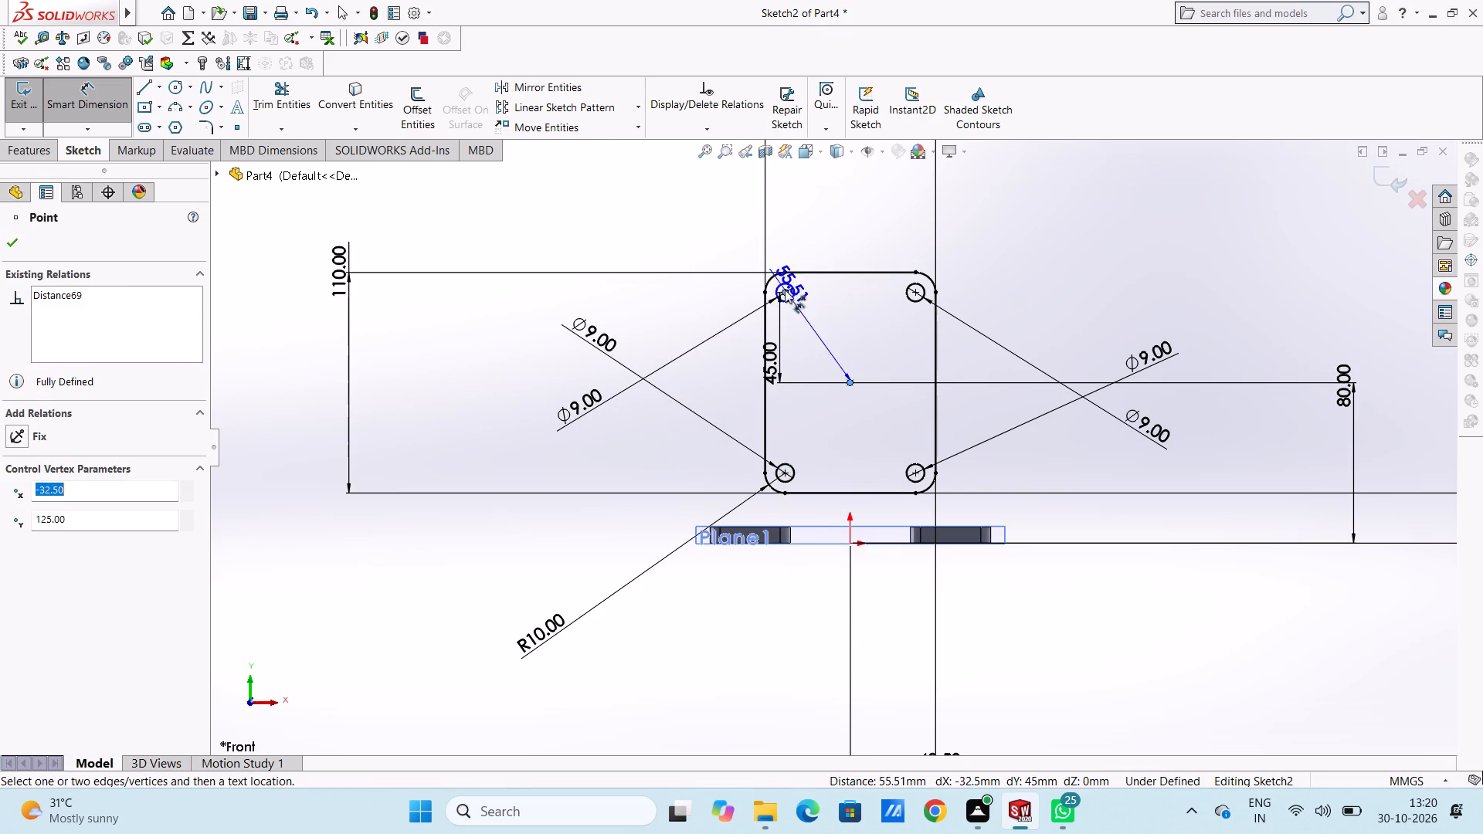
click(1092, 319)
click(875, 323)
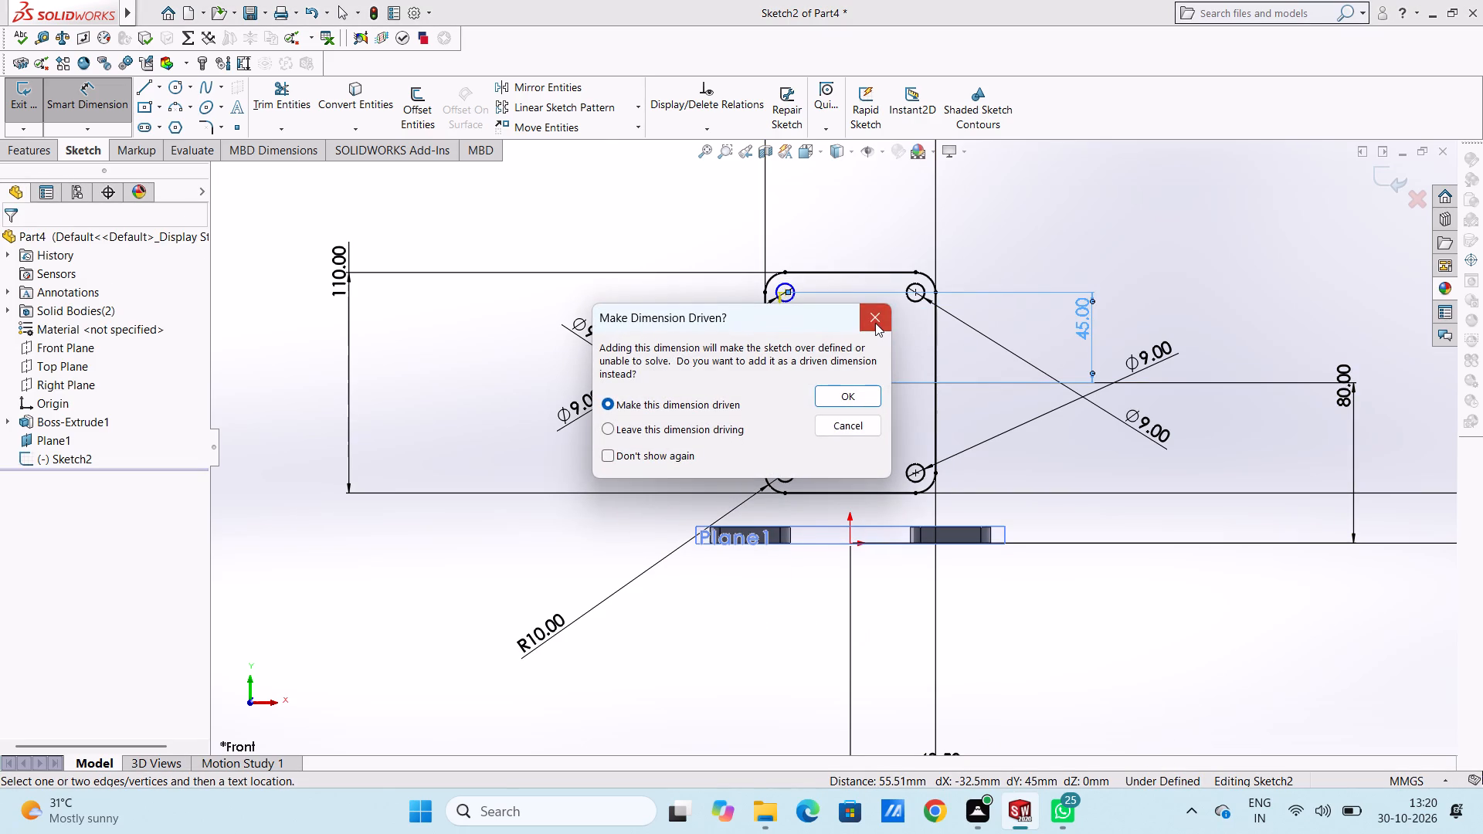
Move the upper-left circle's vertical centre-distance dimension out of the profile, to the left of the overall height dimension.
scroll(874, 323, up, 3)
scroll(843, 431, down, 2)
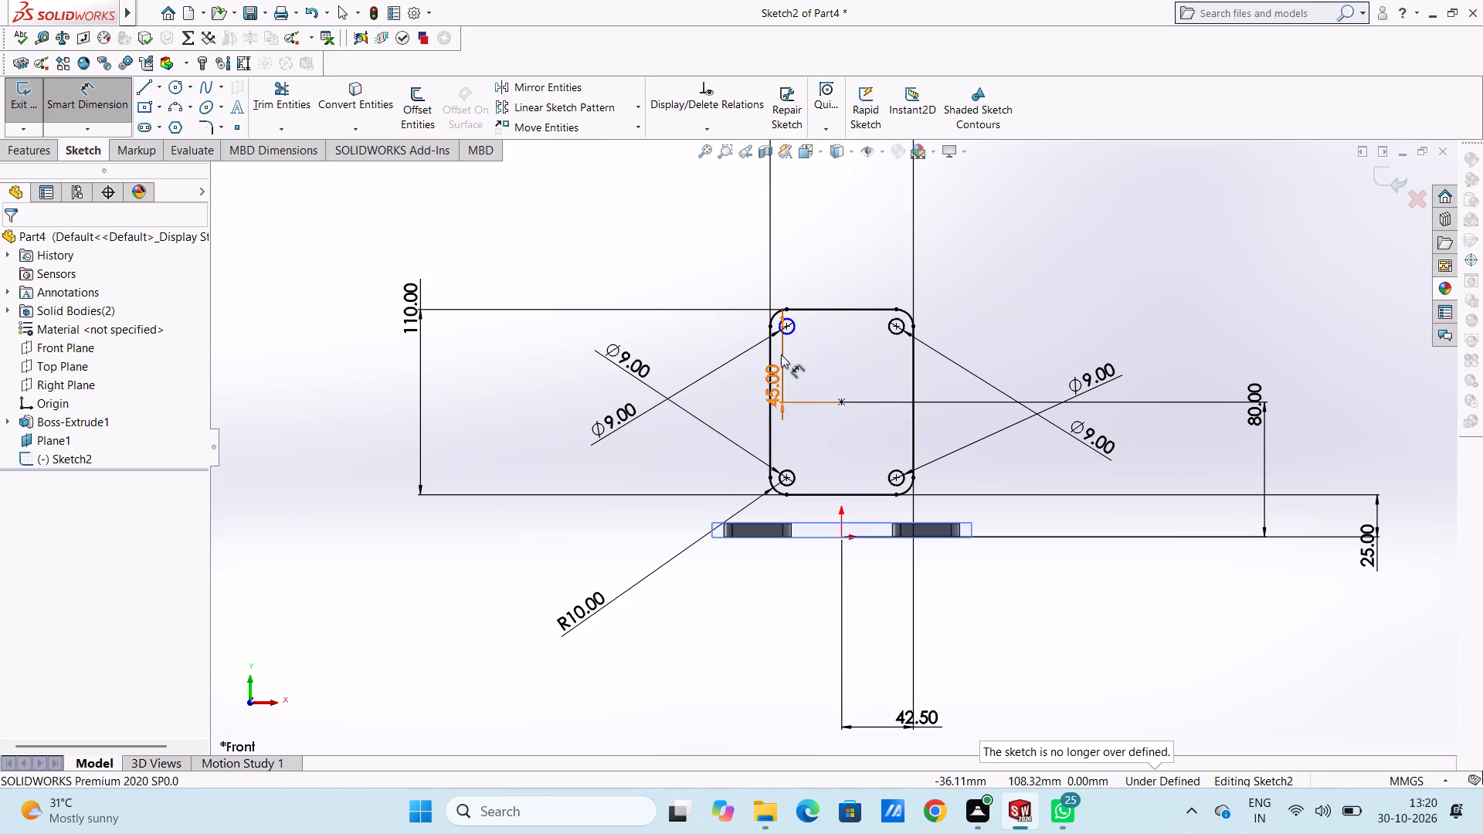
drag(781, 354, 323, 361)
click(560, 233)
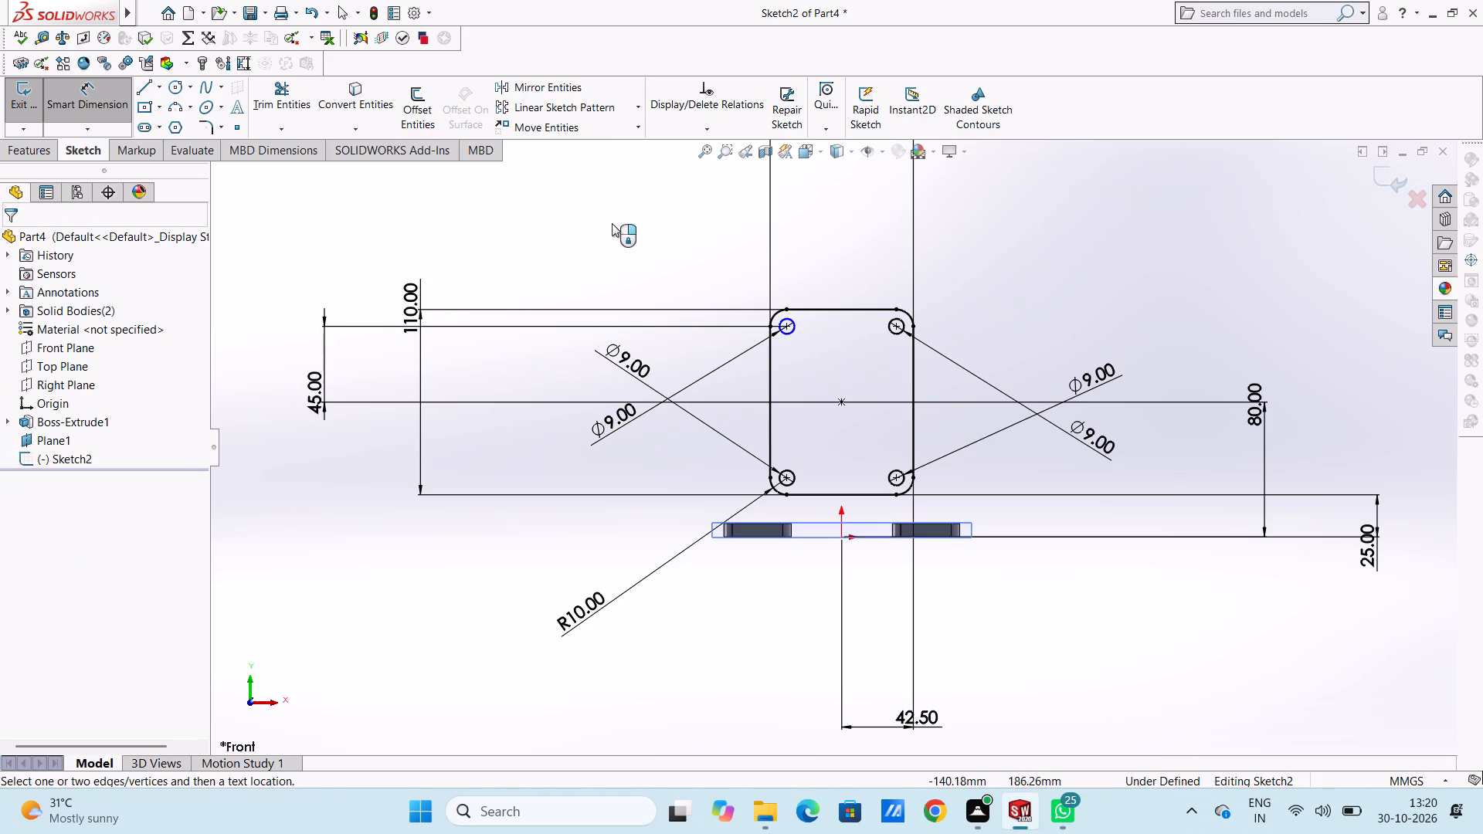
scroll(806, 349, down, 6)
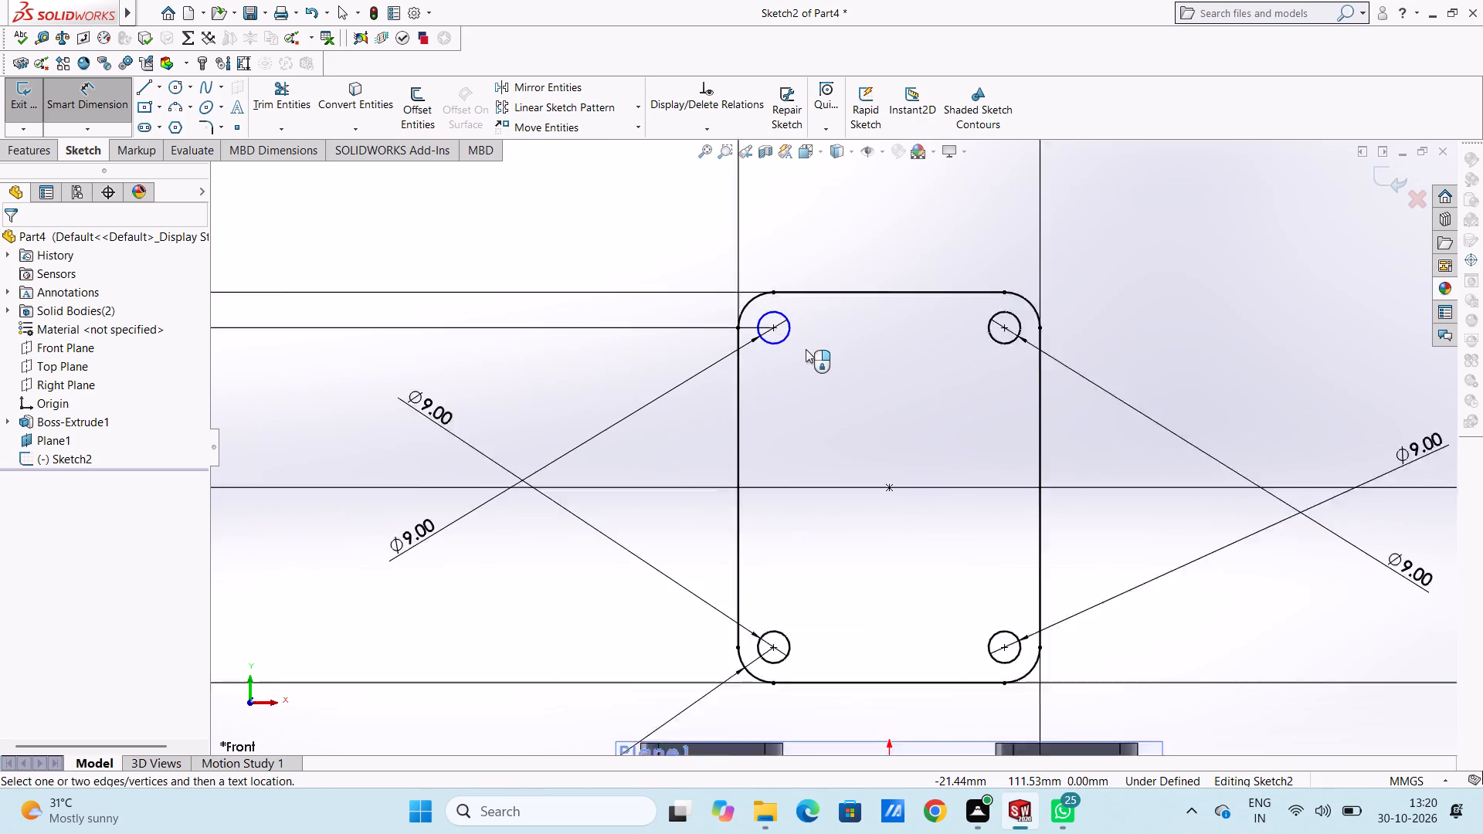
scroll(791, 334, down, 6)
click(74, 108)
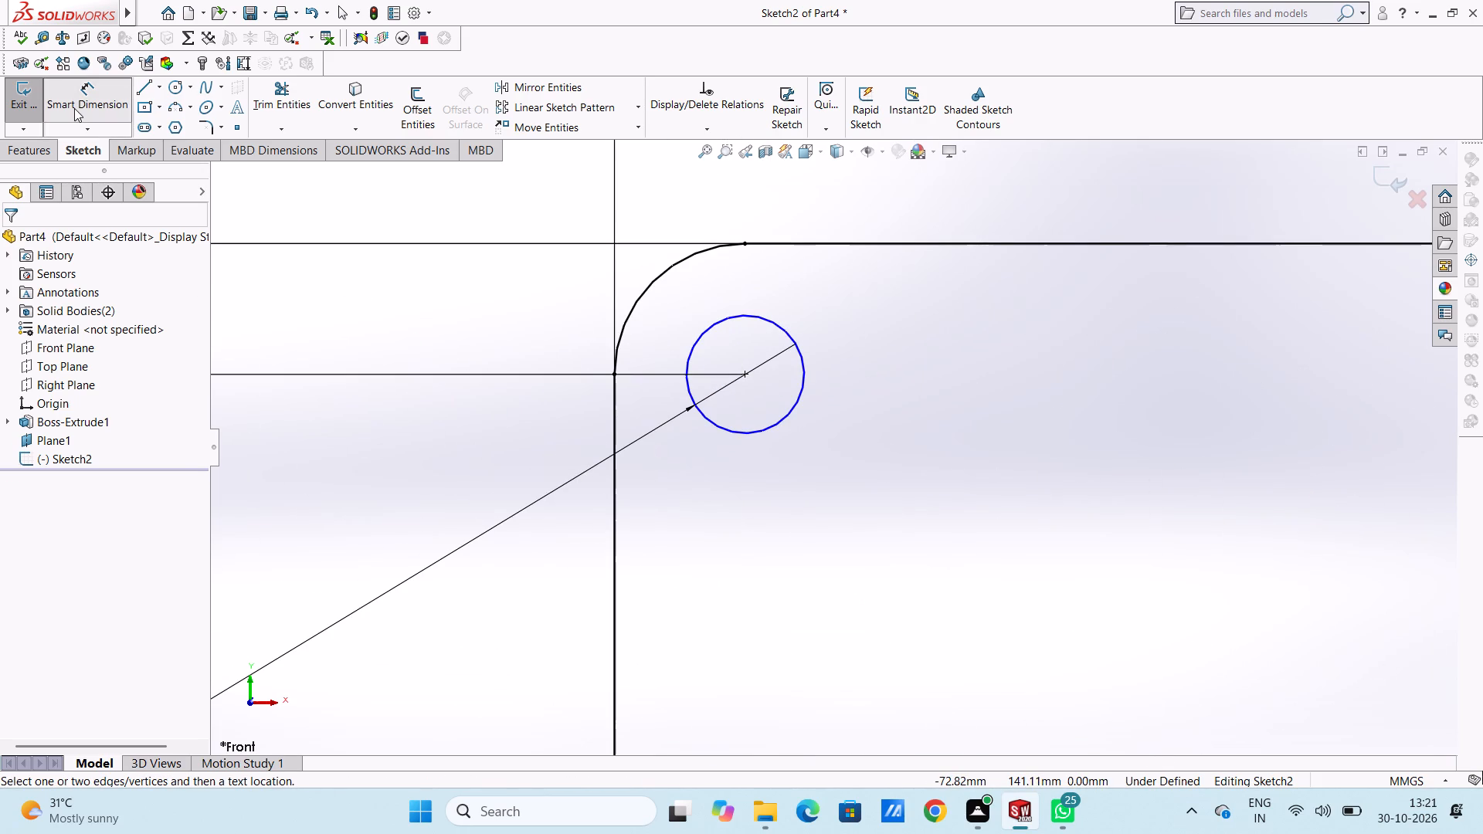
Add a vertical relation between the top edge's end point at the upper-left fillet and the upper-left circle's centre.
click(748, 247)
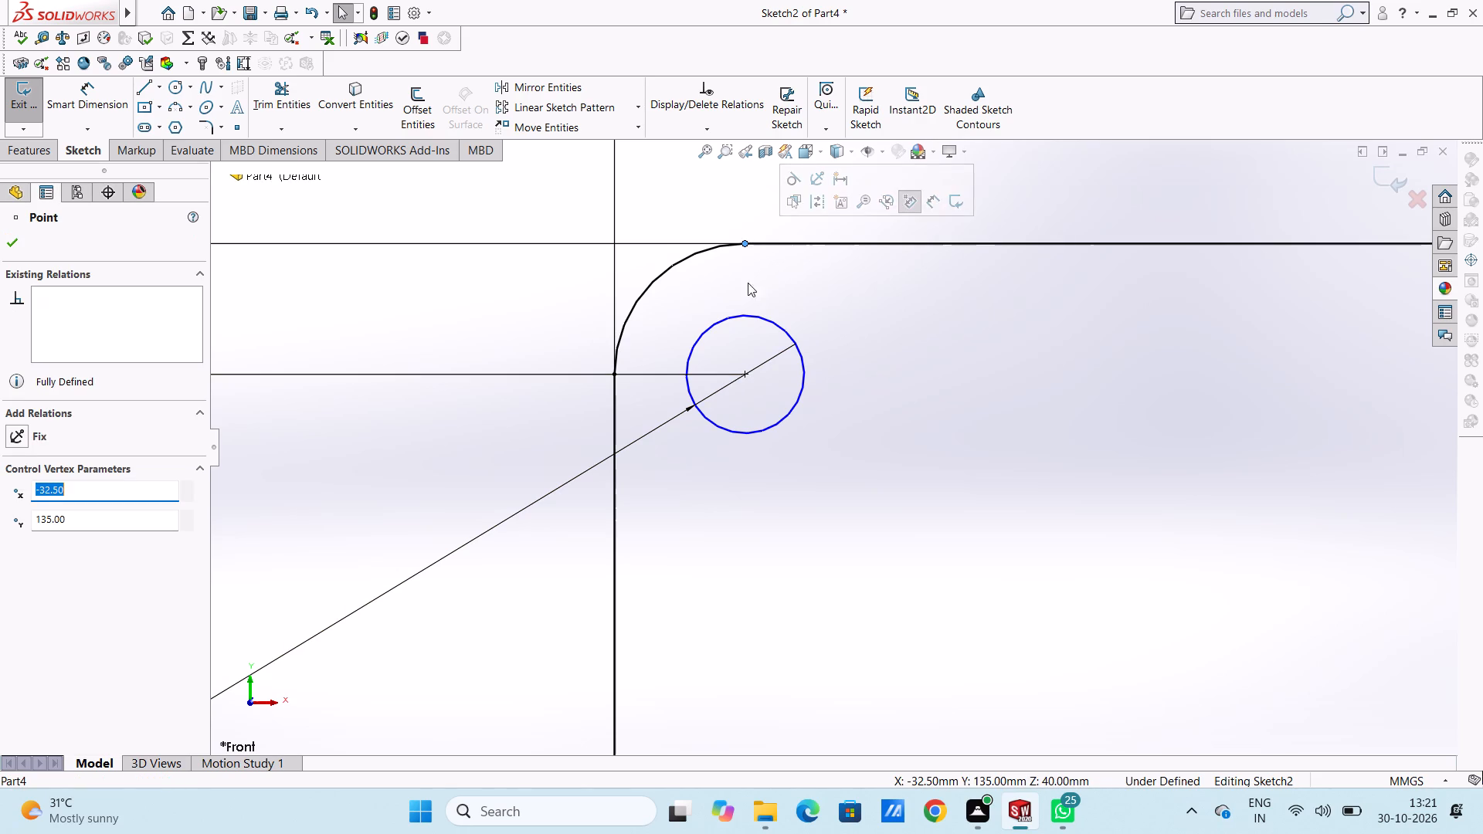
ctrl+click(745, 375)
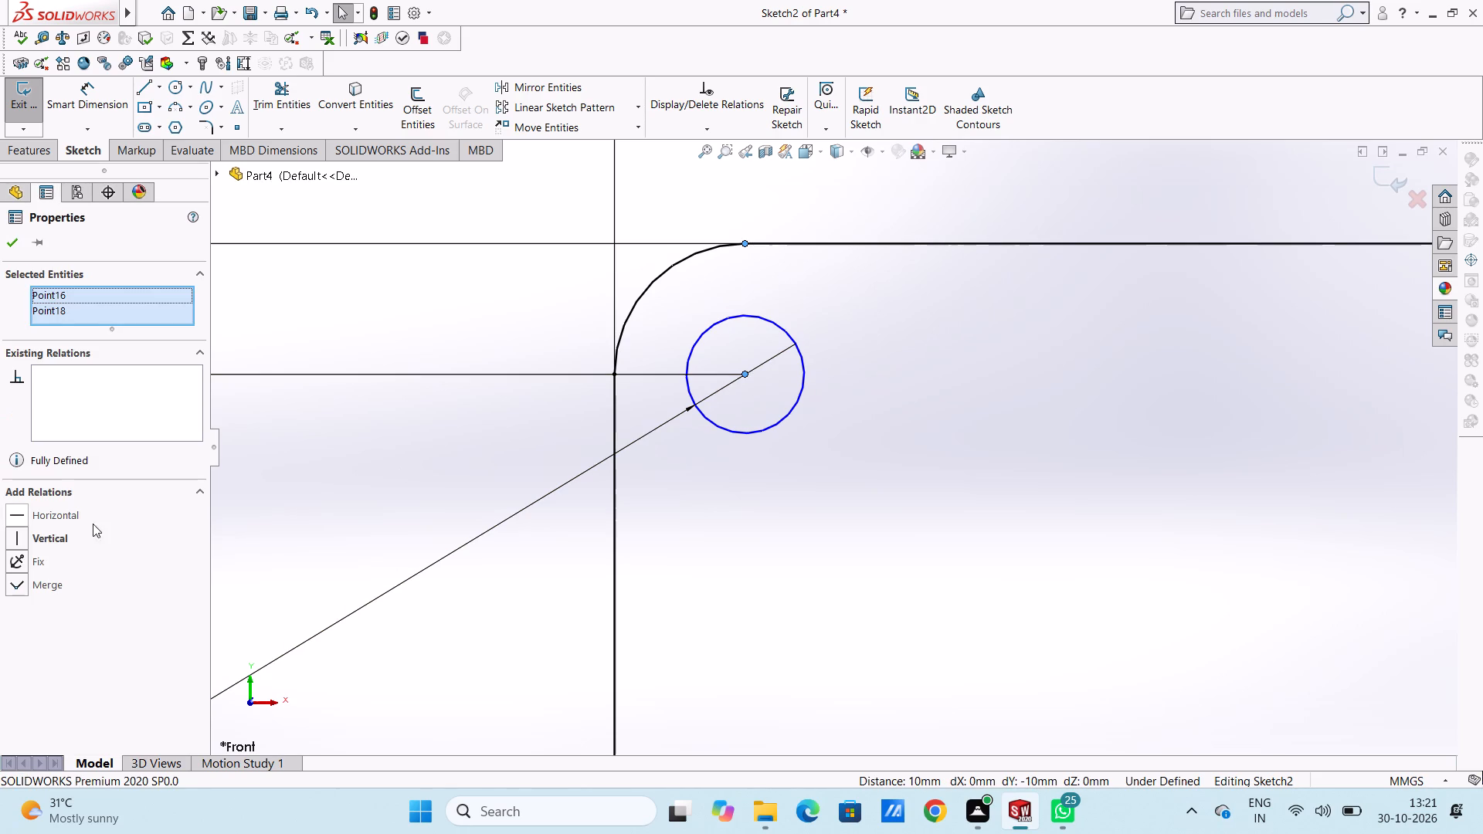
click(19, 538)
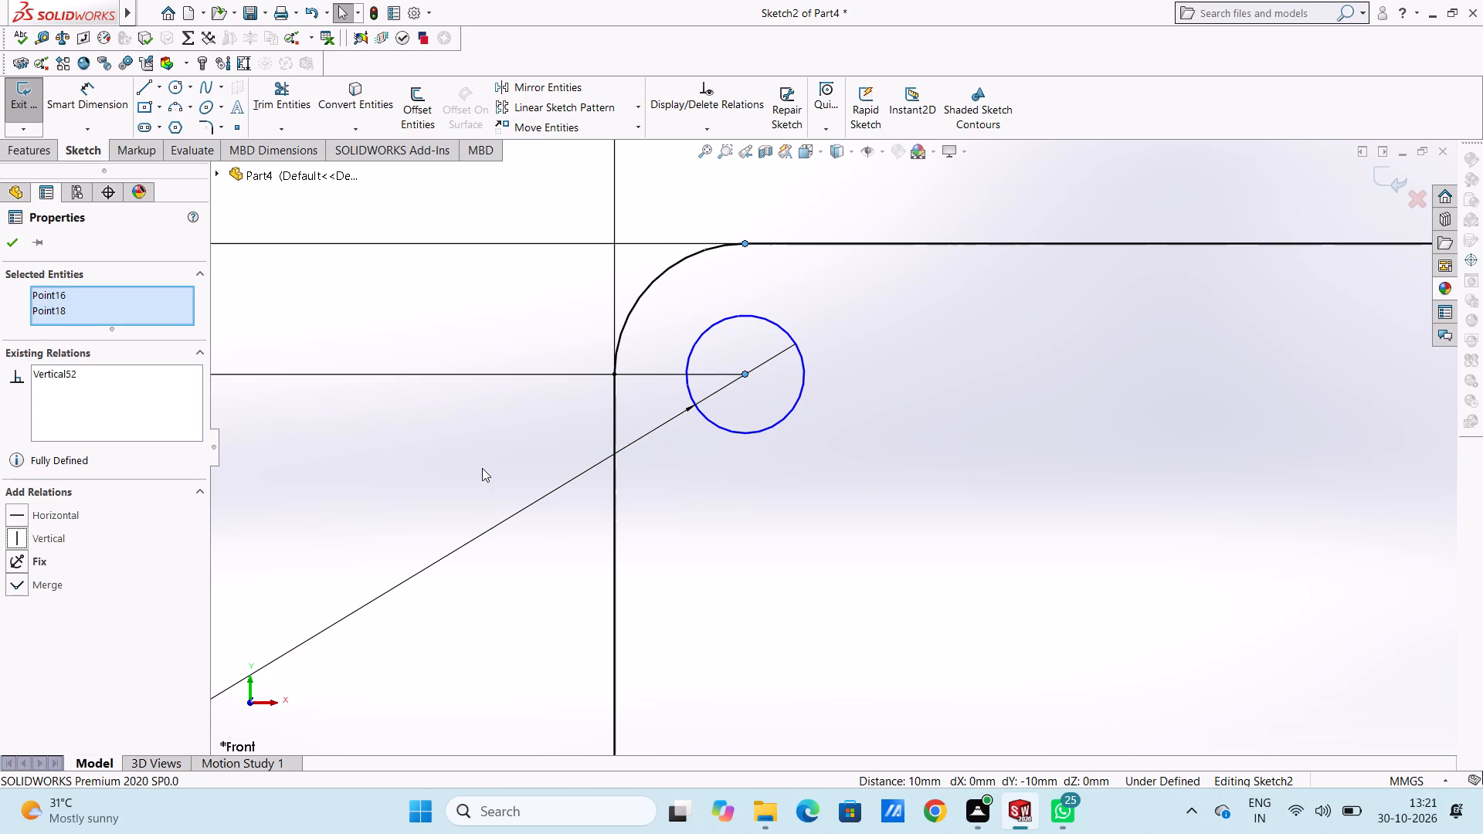
click(482, 468)
Add a horizontal relation between the upper-right circle's centre and the upper-left circle's centre.
scroll(714, 407, up, 8)
scroll(859, 543, down, 4)
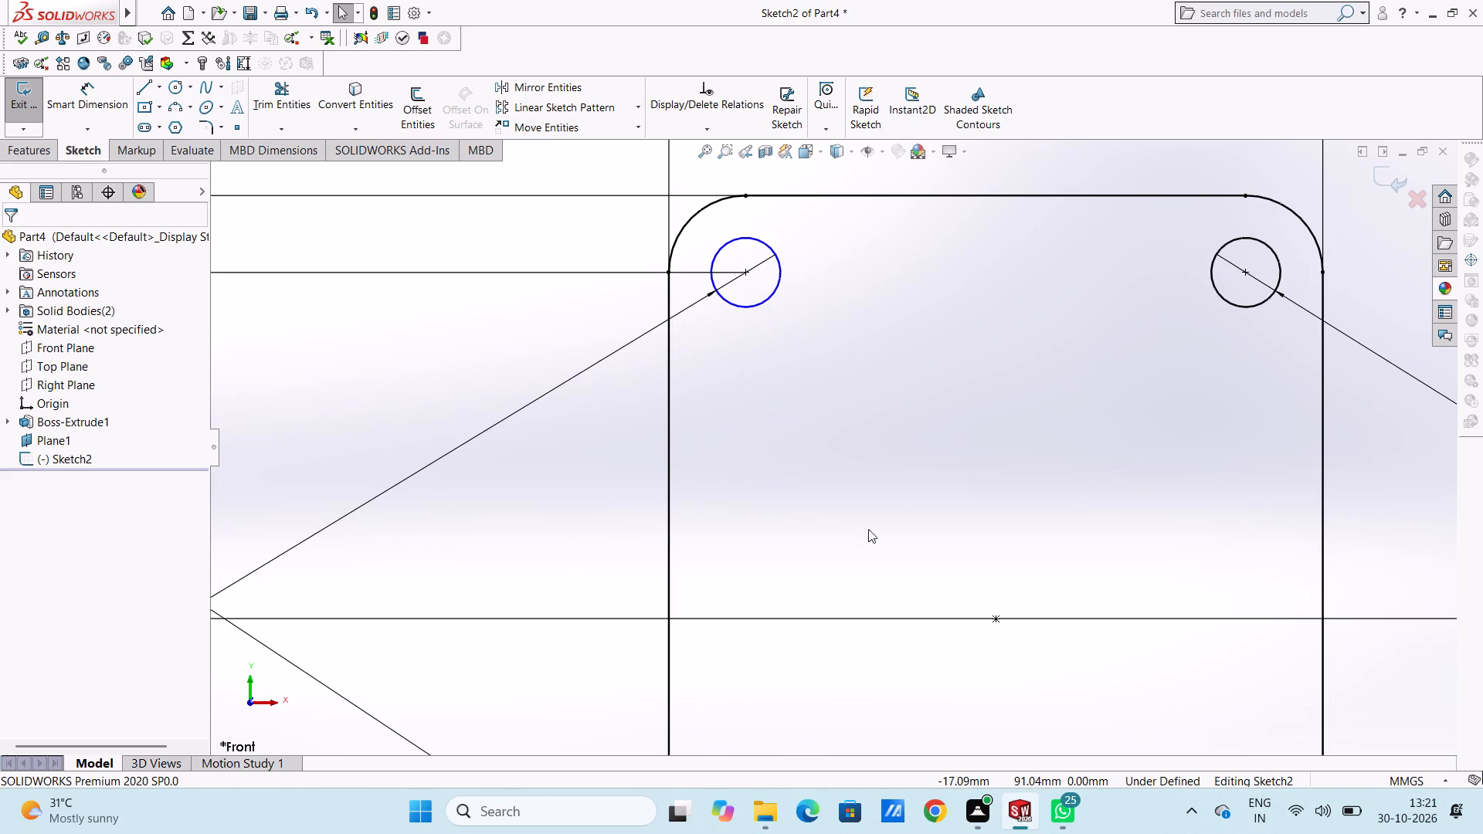
click(1245, 275)
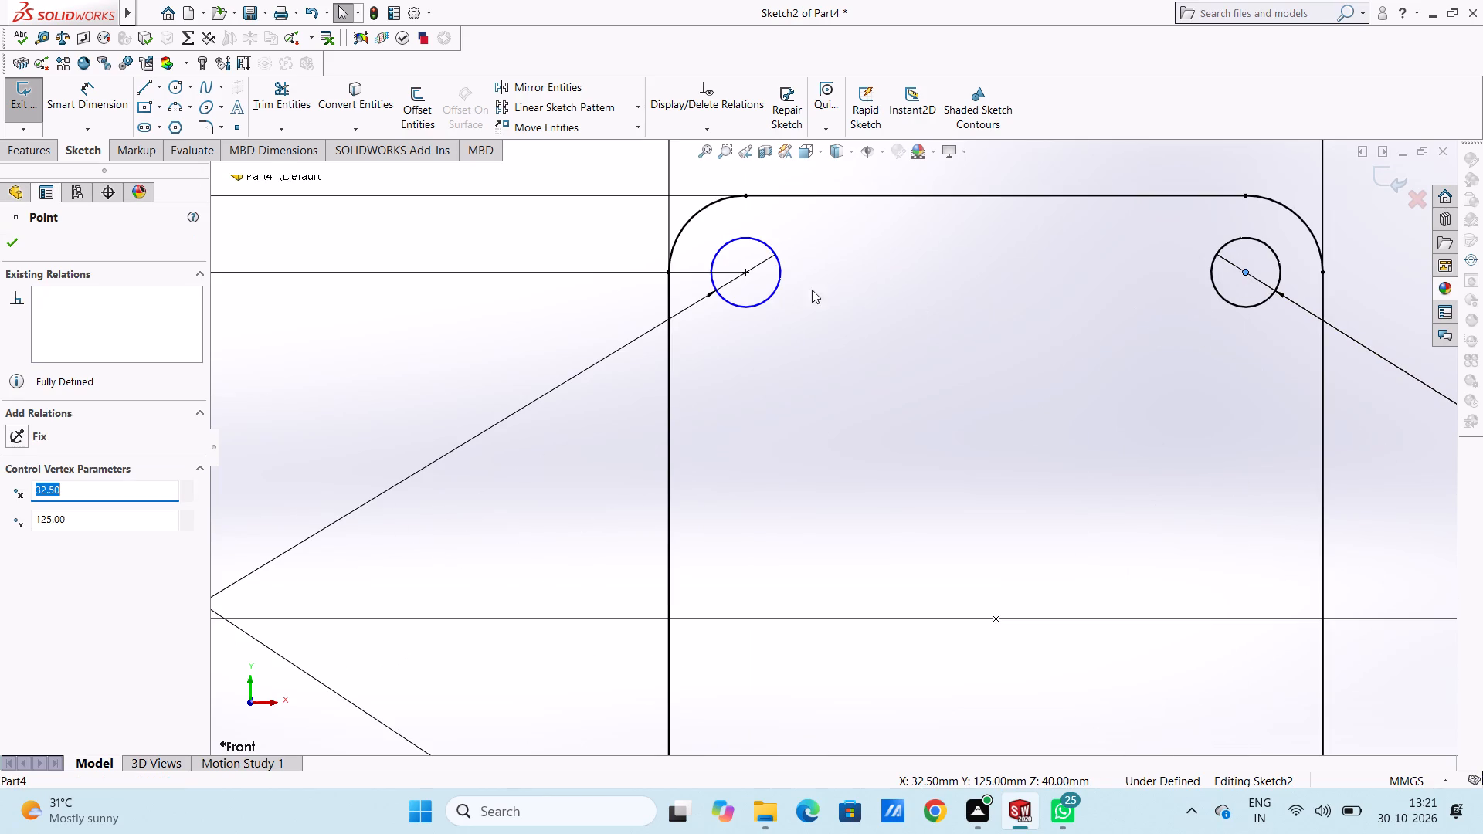
ctrl+click(748, 276)
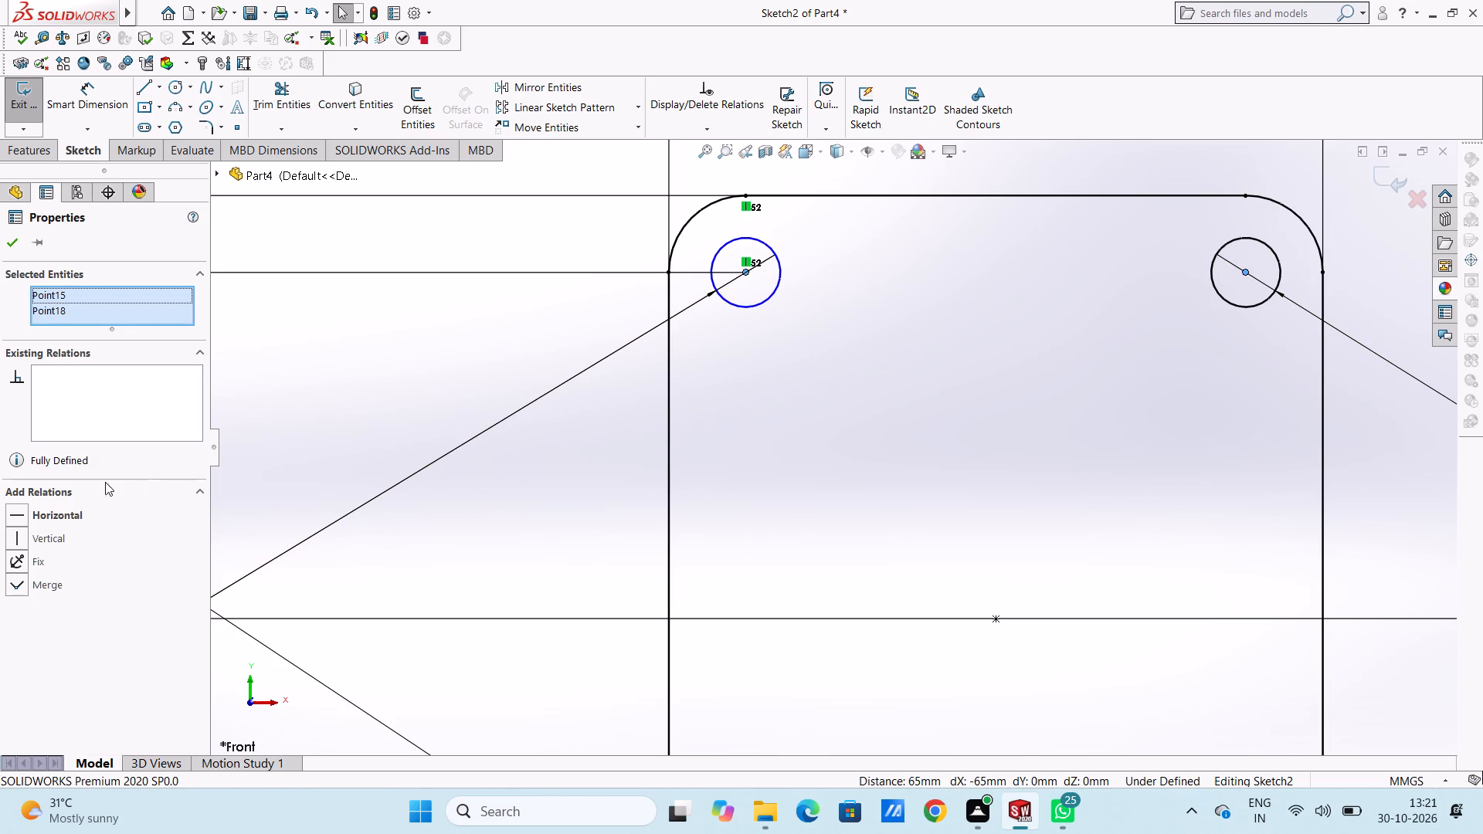
click(15, 513)
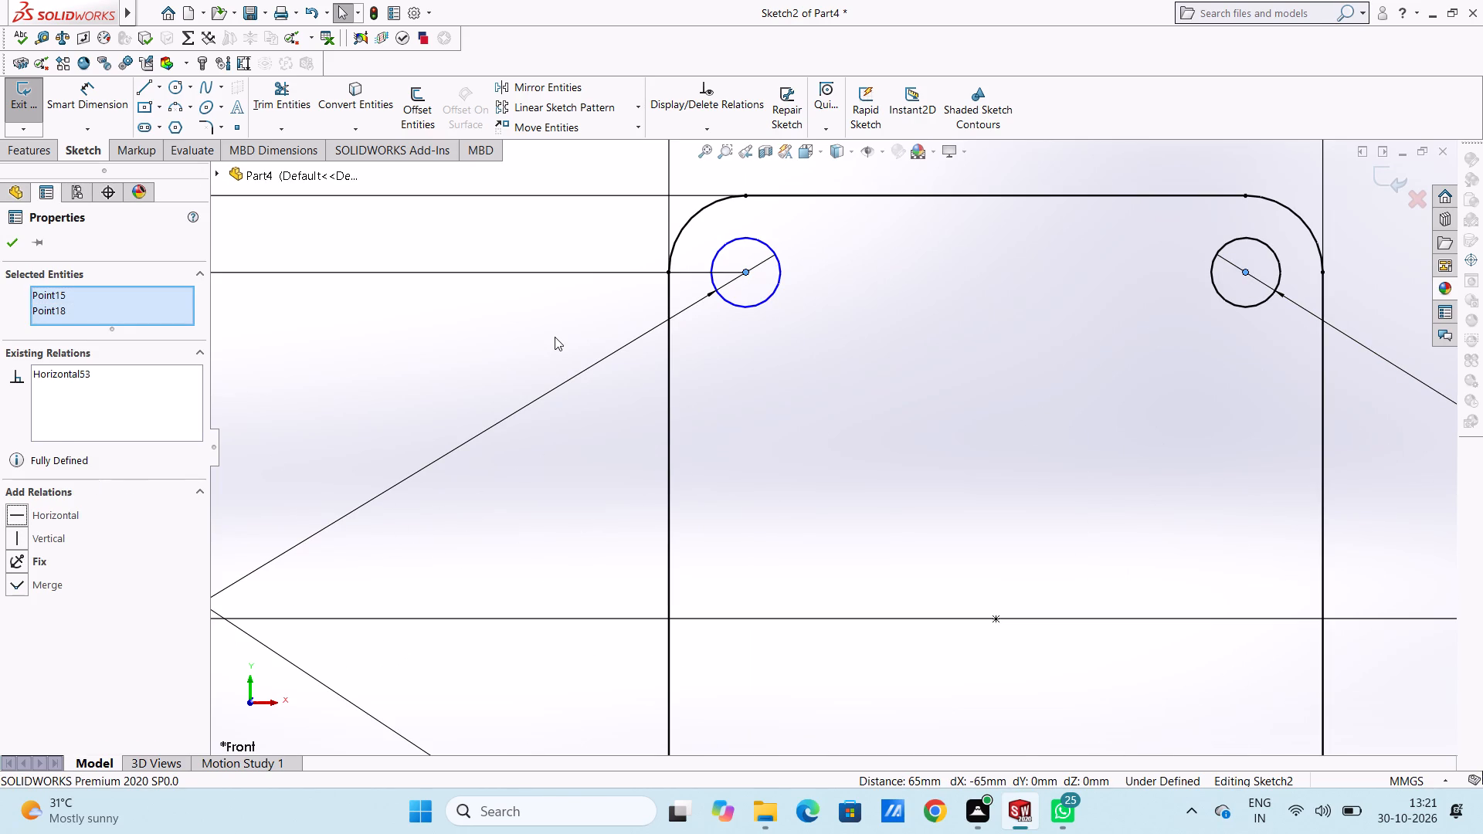
click(555, 334)
Add a vertical relation between the lower-left circle's centre and the upper-left circle's centre.
scroll(555, 334, up, 5)
scroll(691, 434, up, 4)
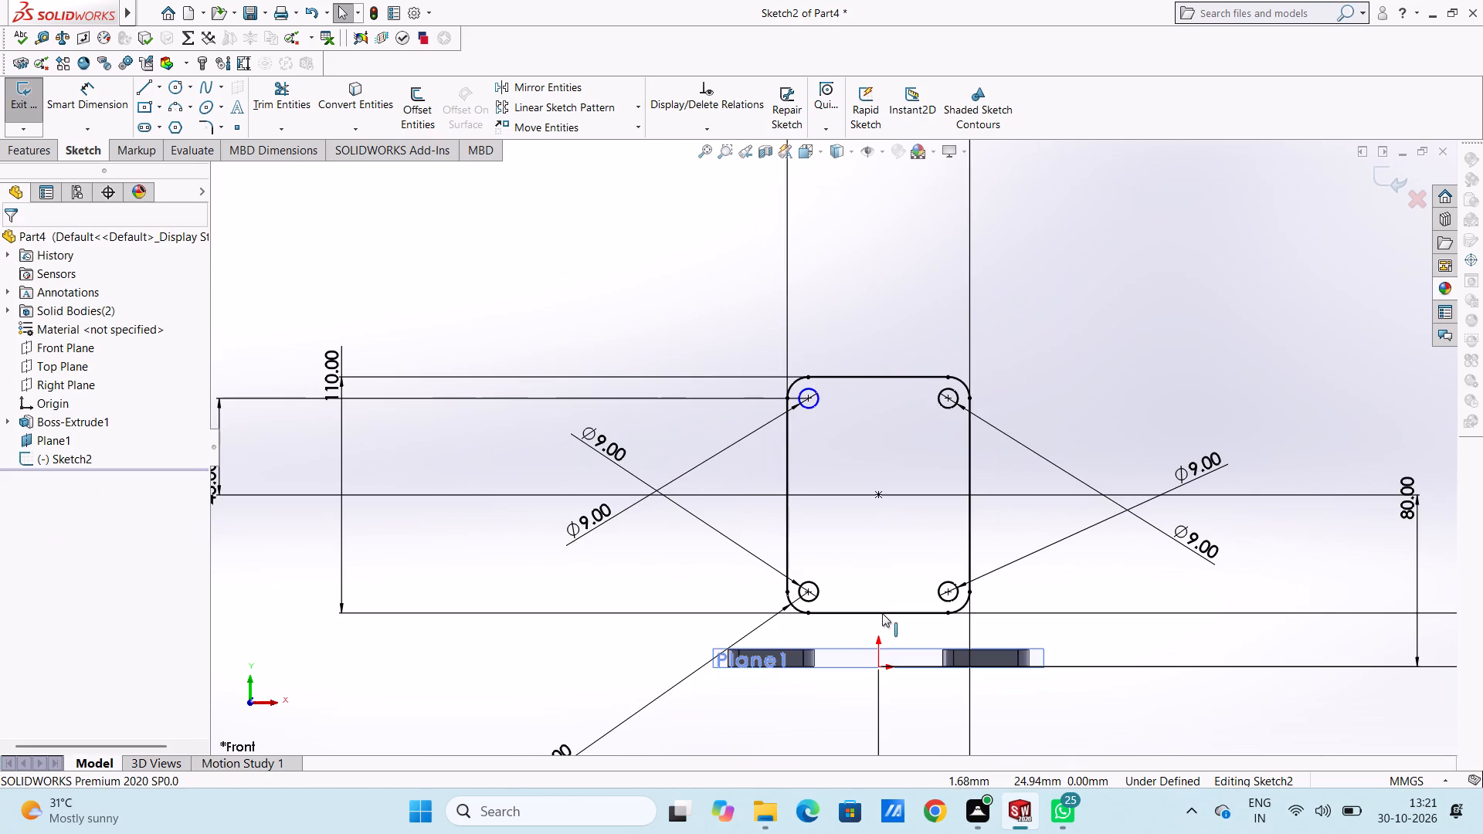
scroll(882, 613, down, 2)
scroll(872, 397, down, 2)
scroll(849, 429, up, 3)
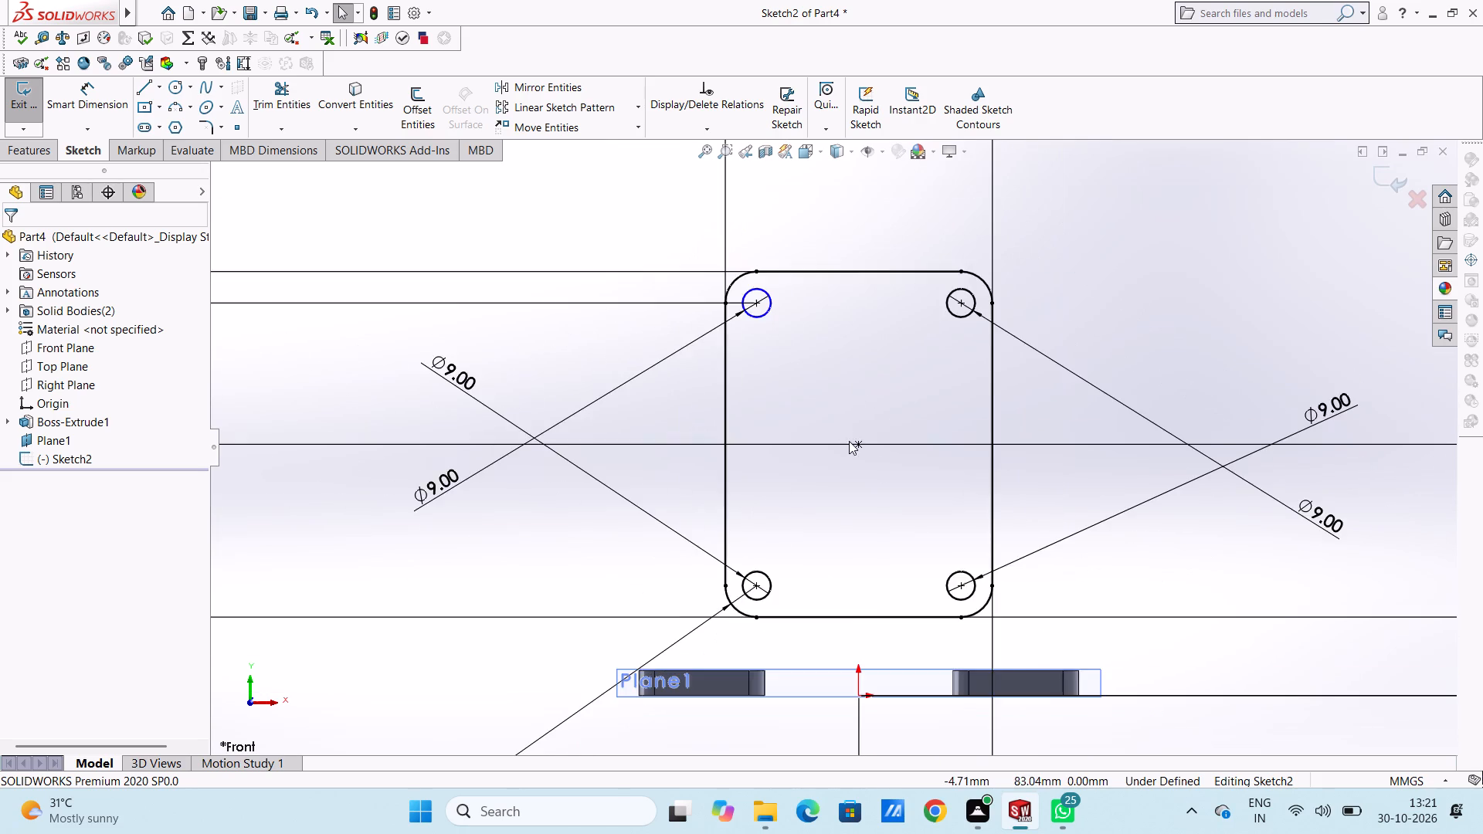
scroll(866, 609, down, 2)
scroll(797, 410, up, 3)
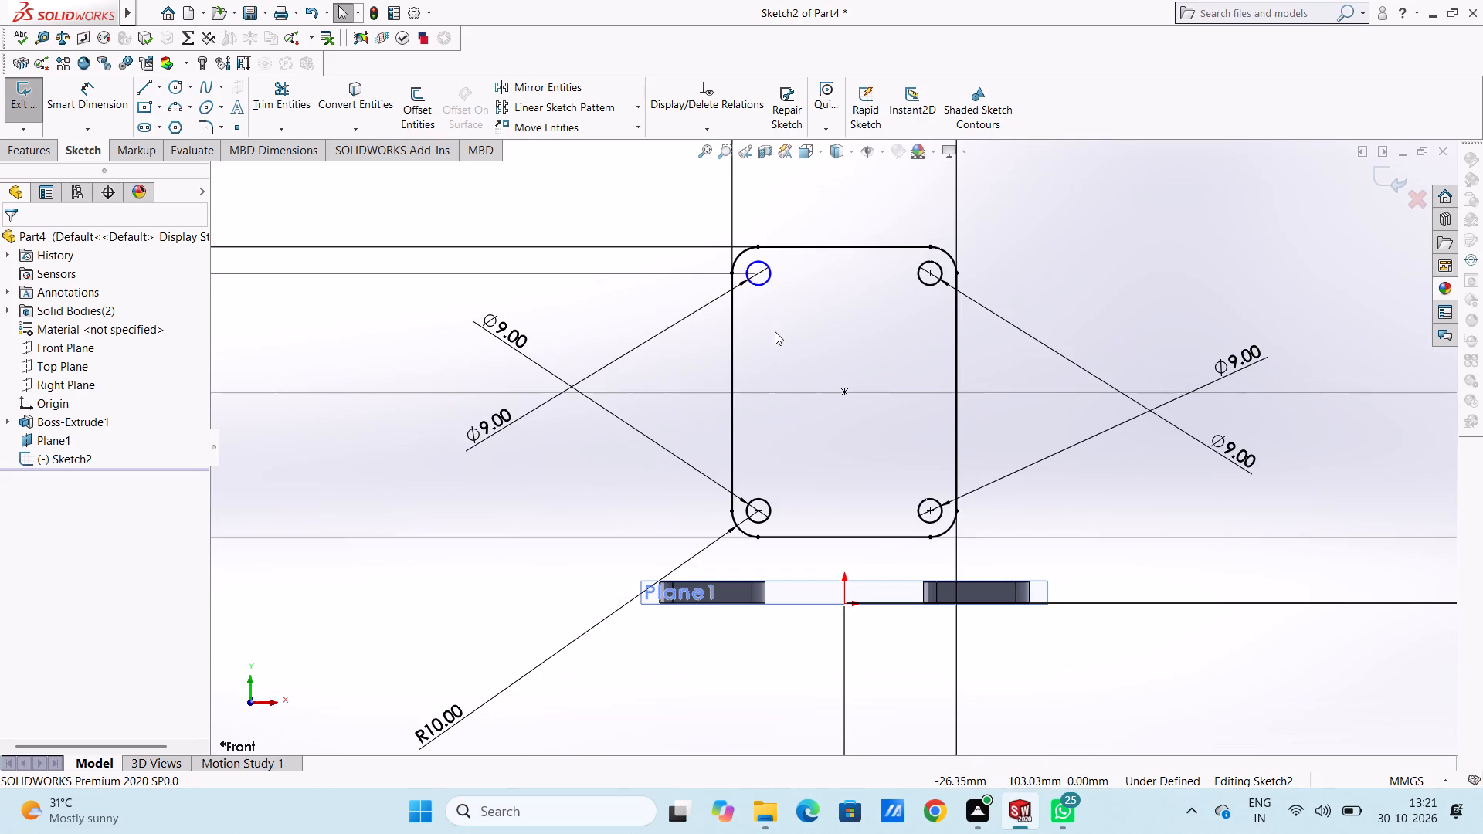
click(757, 510)
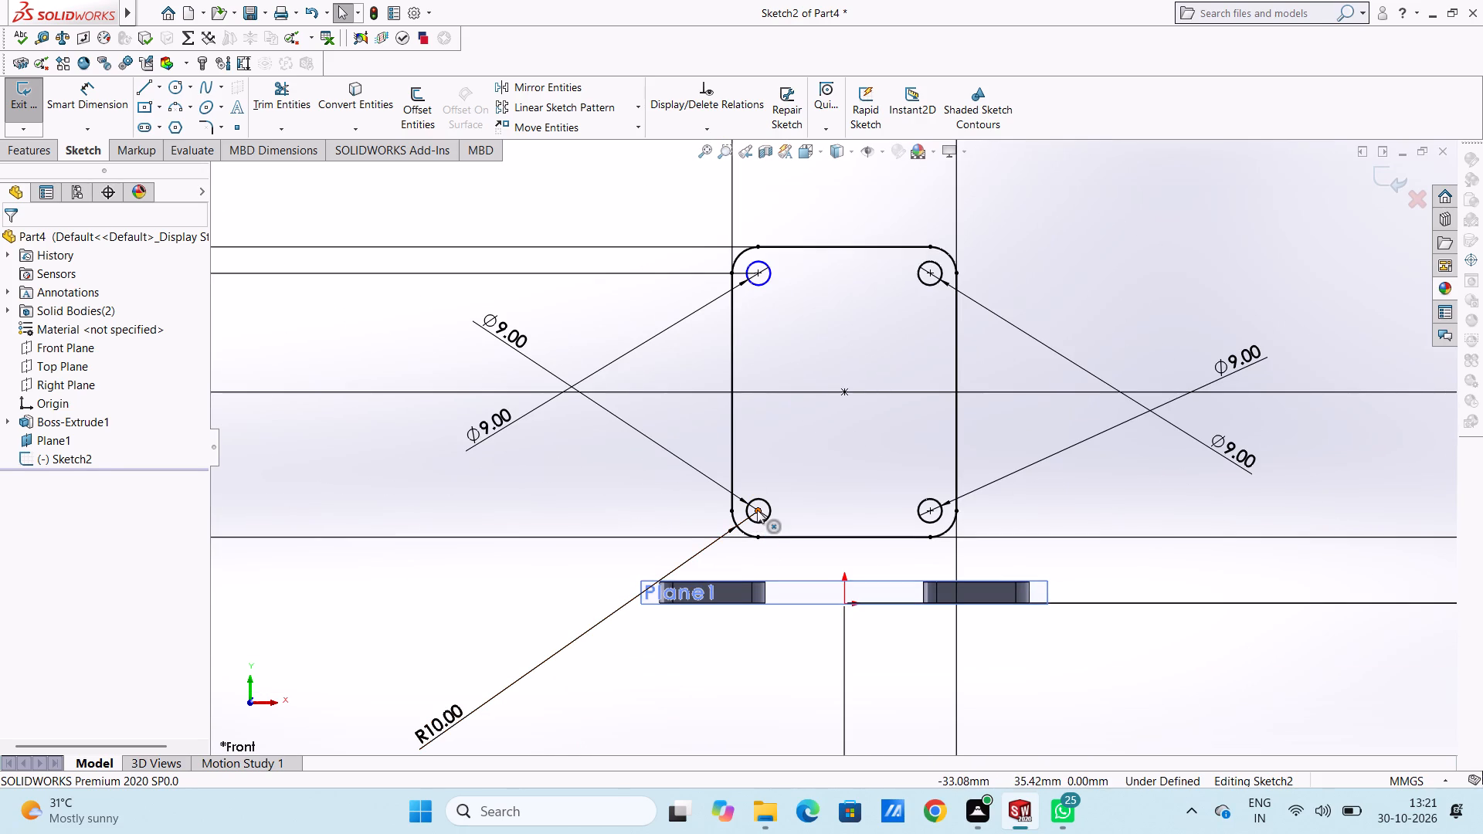
ctrl+click(758, 274)
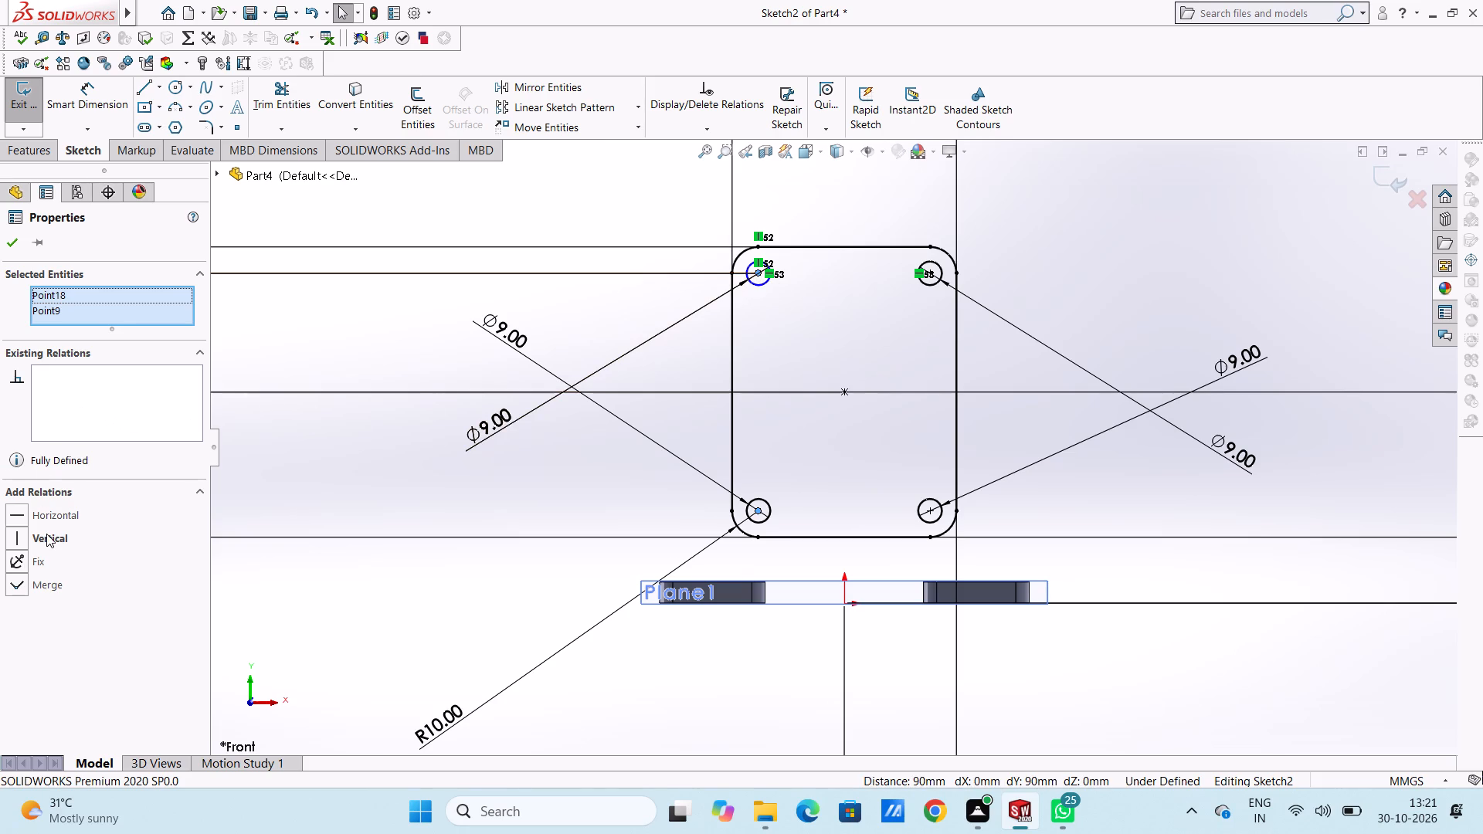
click(27, 532)
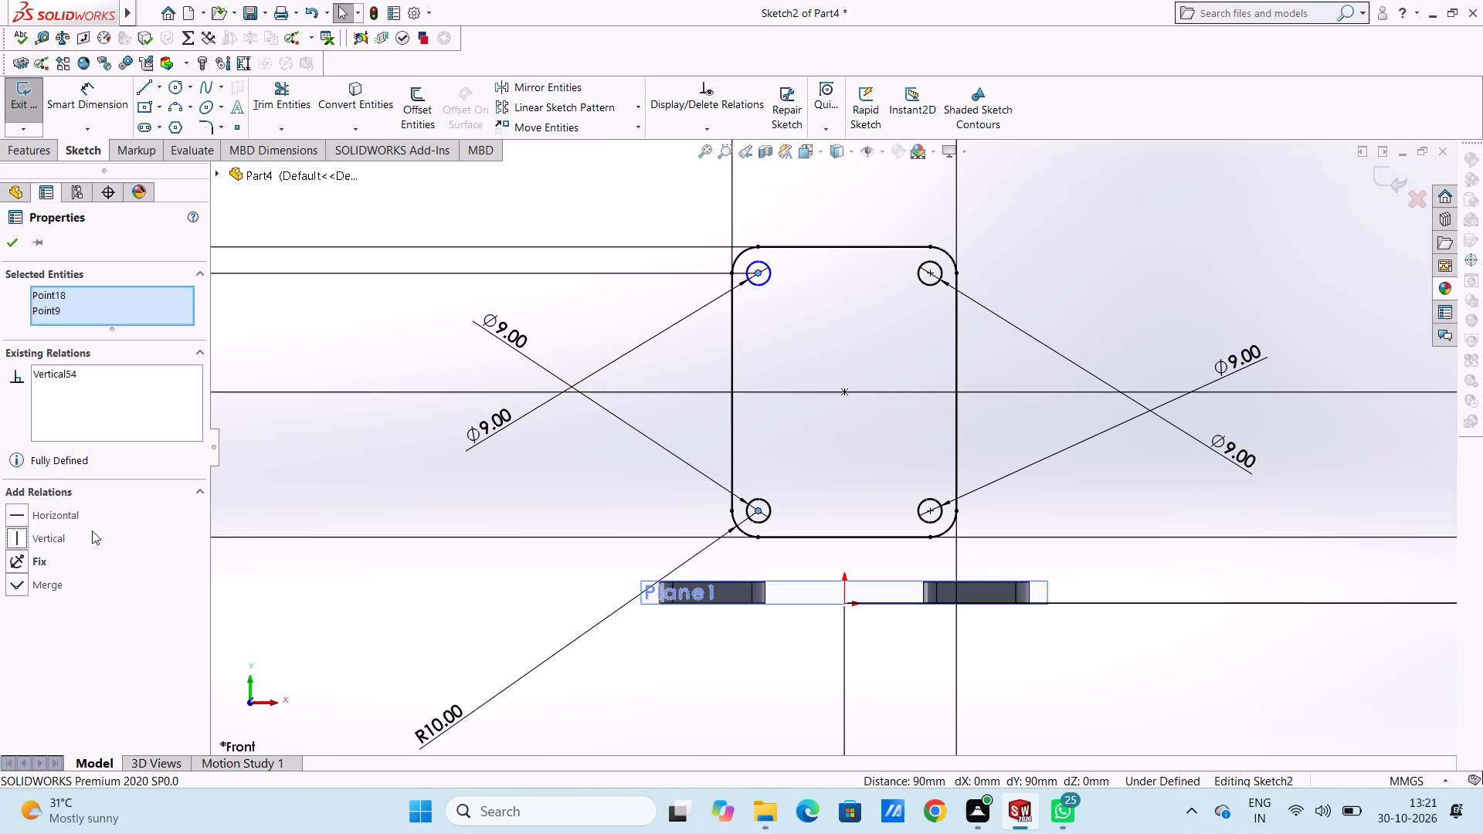
click(583, 432)
Add a horizontal relation between the upper-left fillet's end point on the profile's side edge and the upper-left circle's centre.
scroll(777, 279, down, 6)
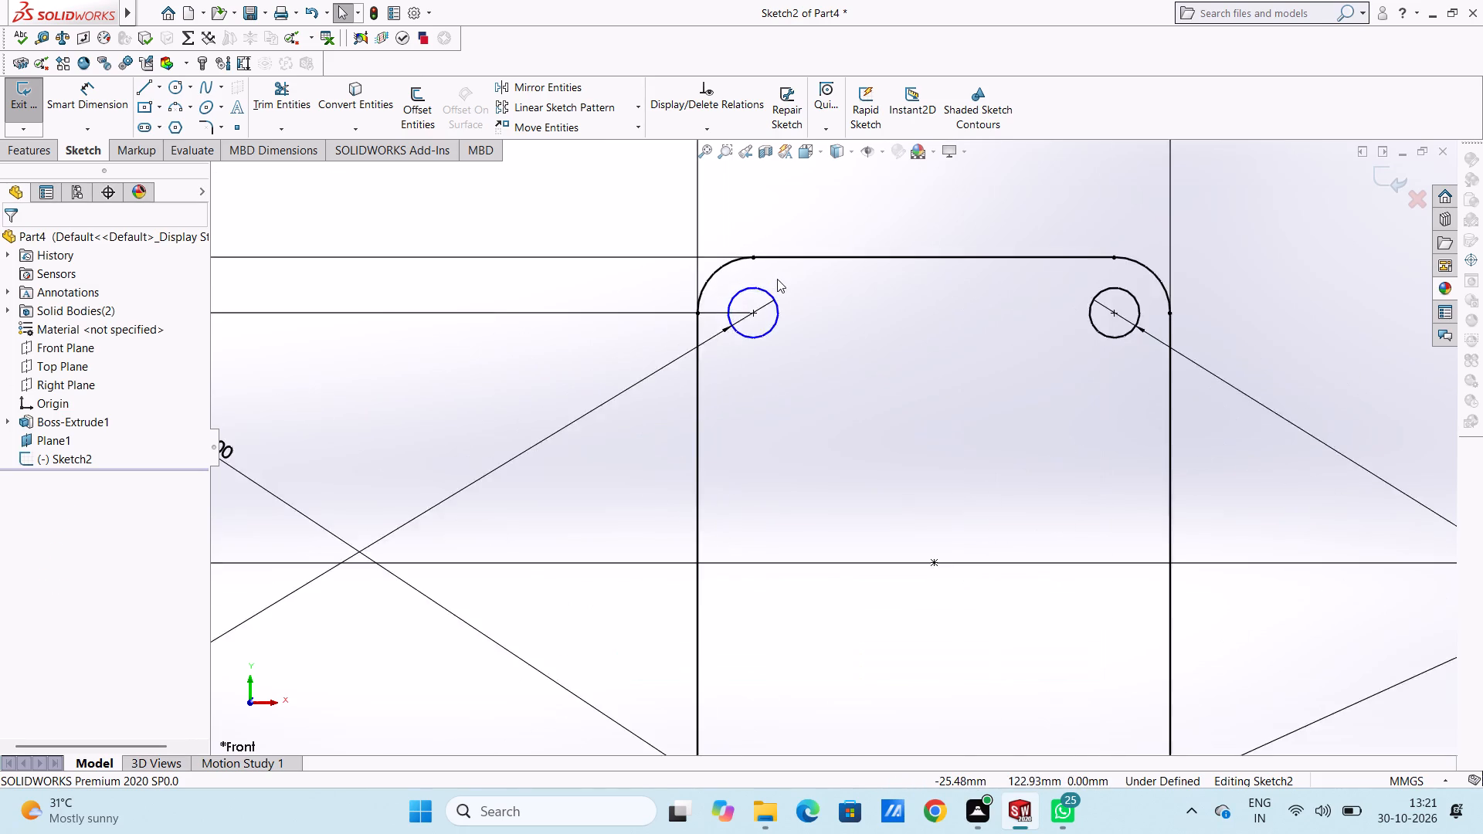
click(687, 331)
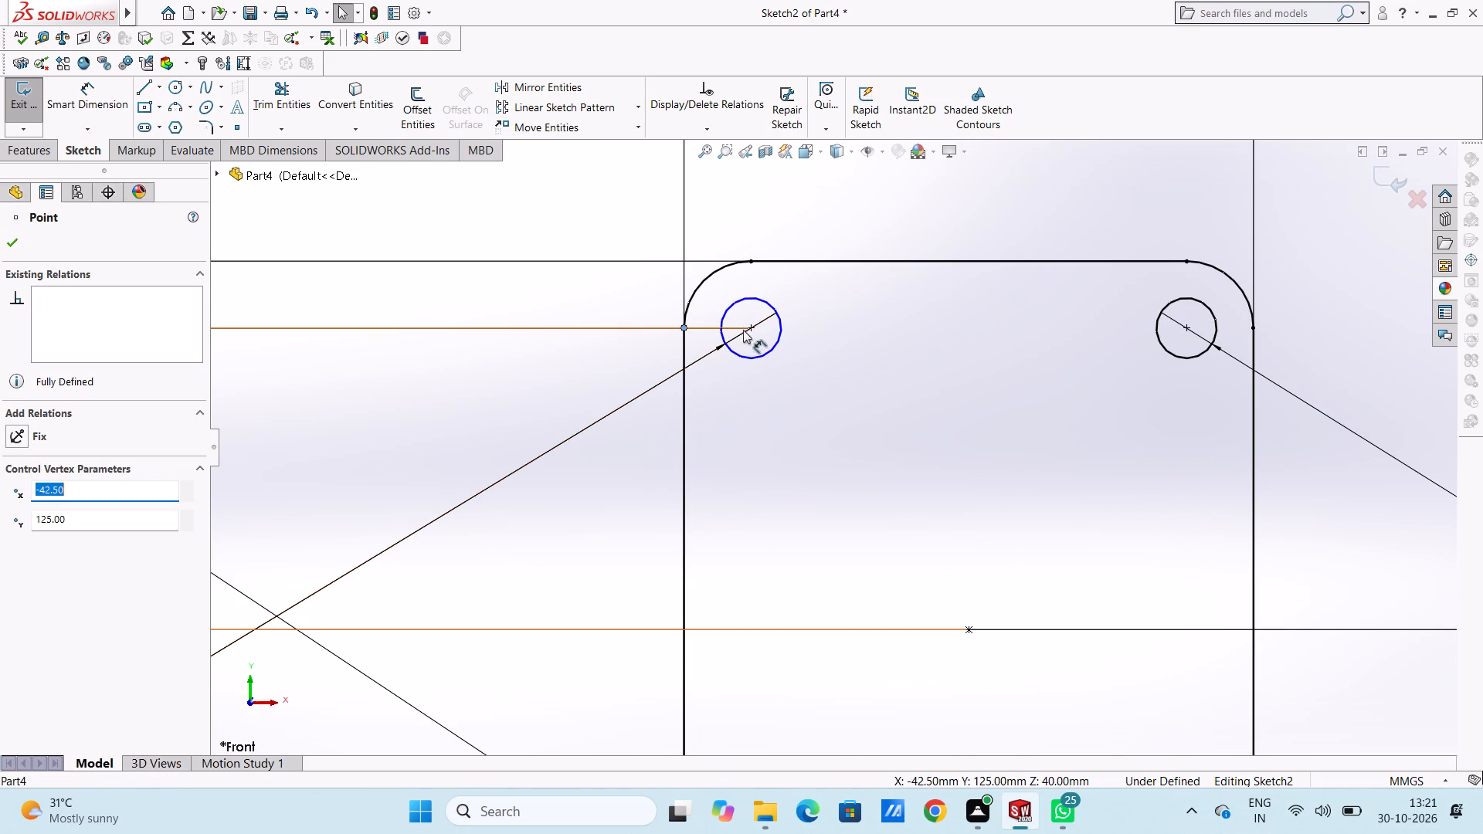
ctrl+click(749, 332)
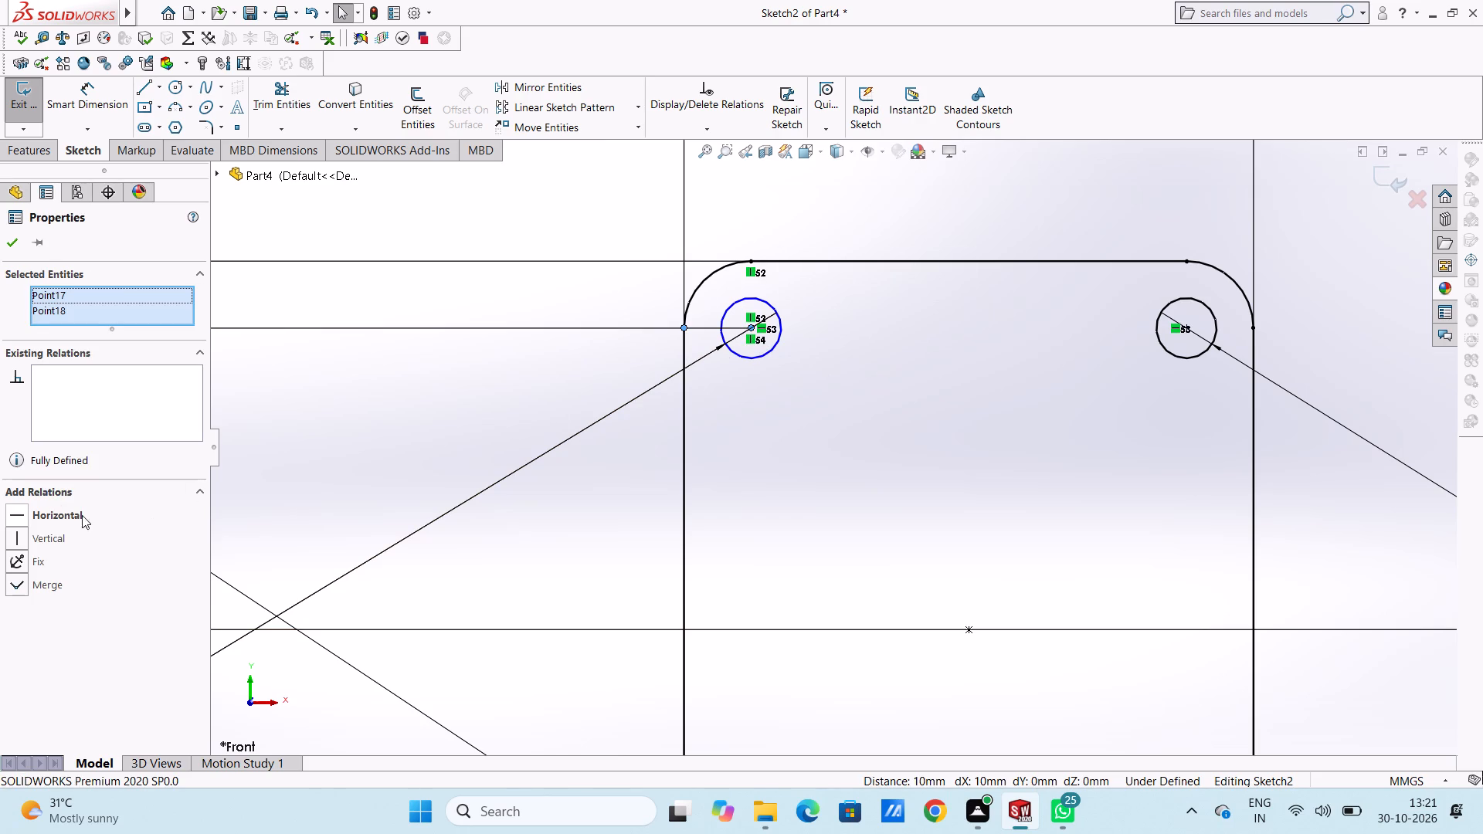
click(16, 514)
click(462, 430)
Sketch a circle of radius 40 mm centred about 39 mm directly above the profile's centre point.
scroll(463, 429, up, 3)
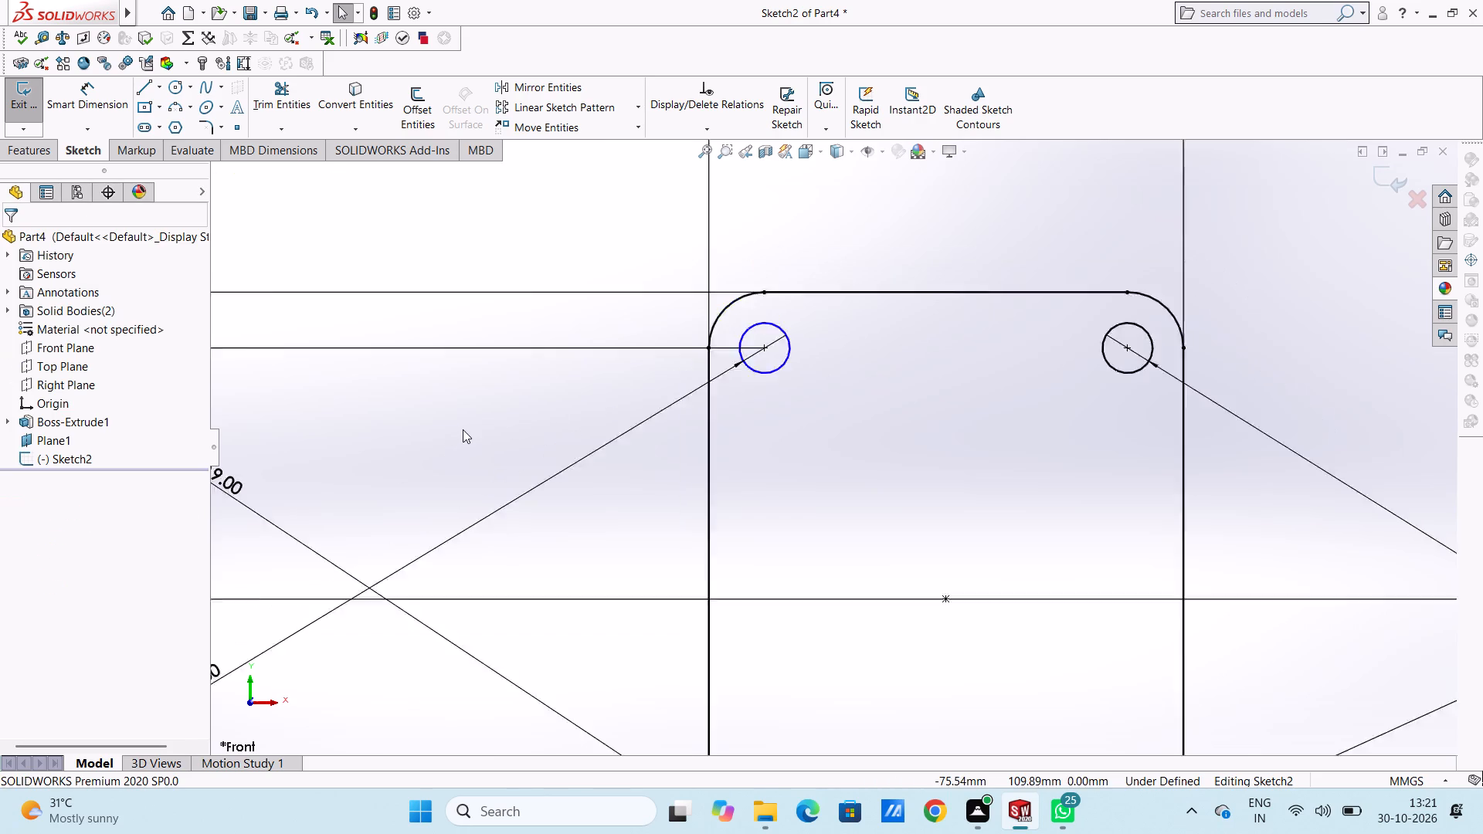
scroll(463, 429, up, 2)
scroll(868, 462, up, 3)
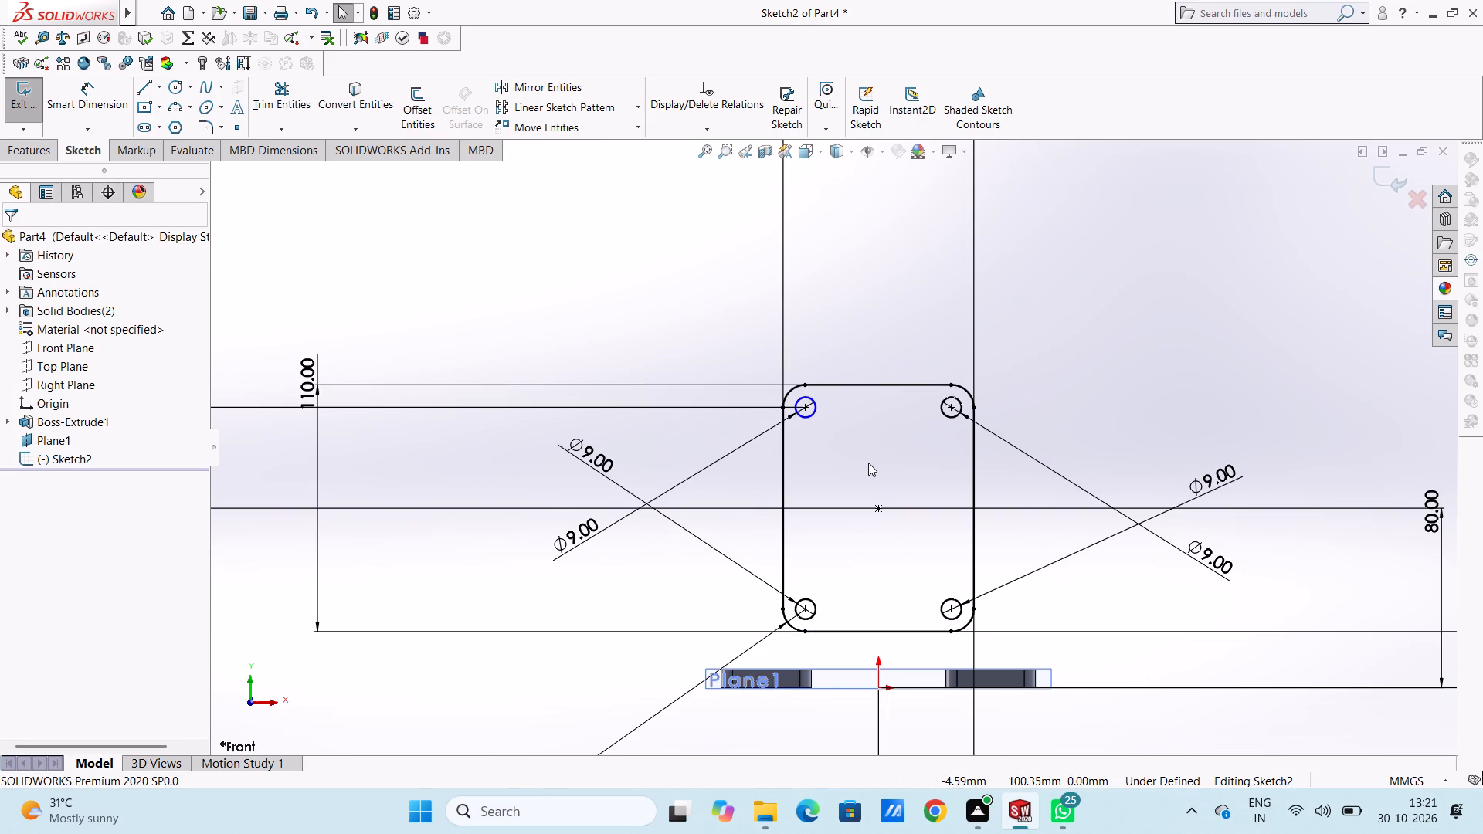
scroll(842, 459, up, 3)
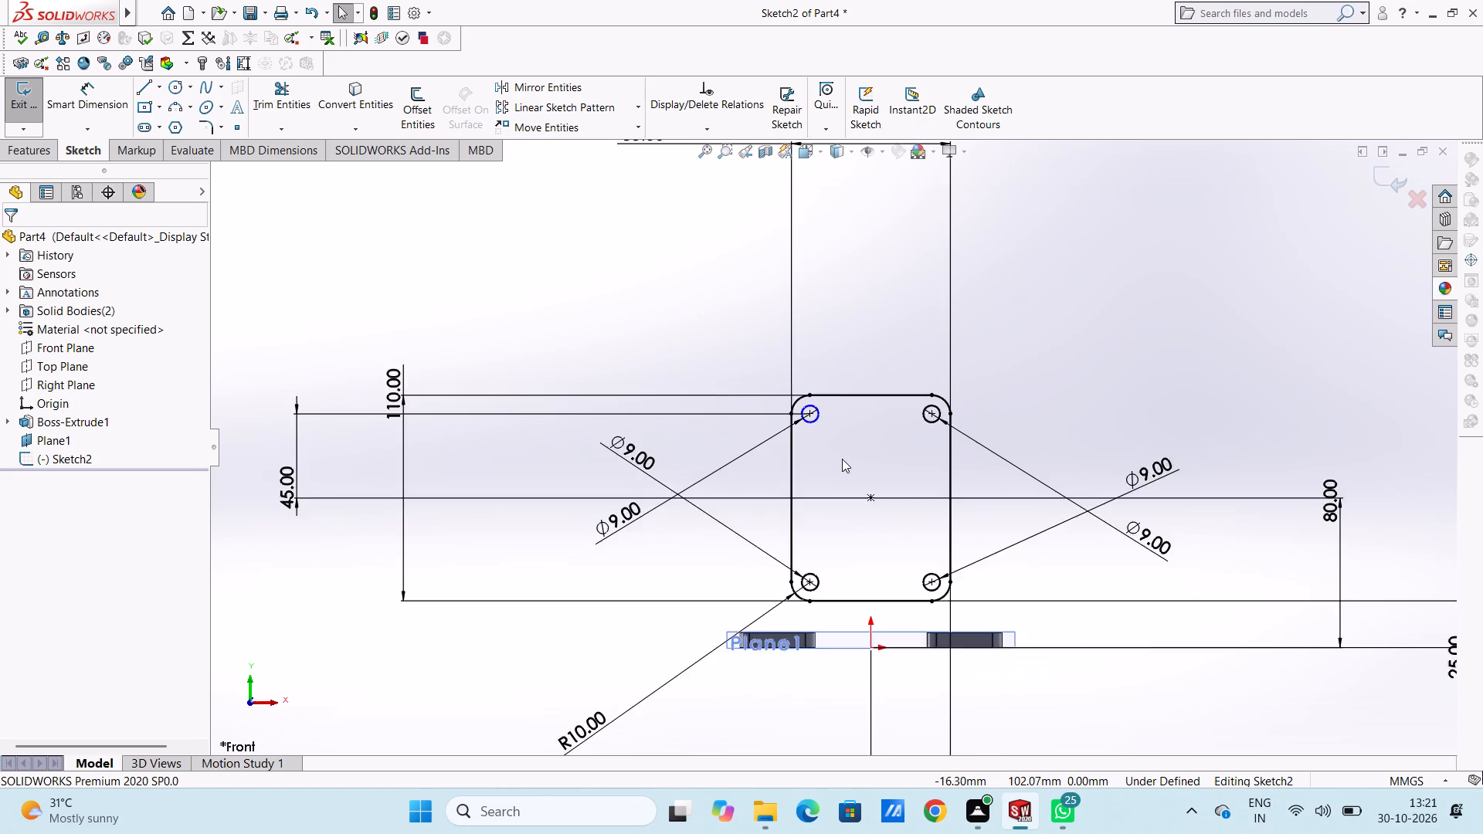
scroll(901, 568, down, 2)
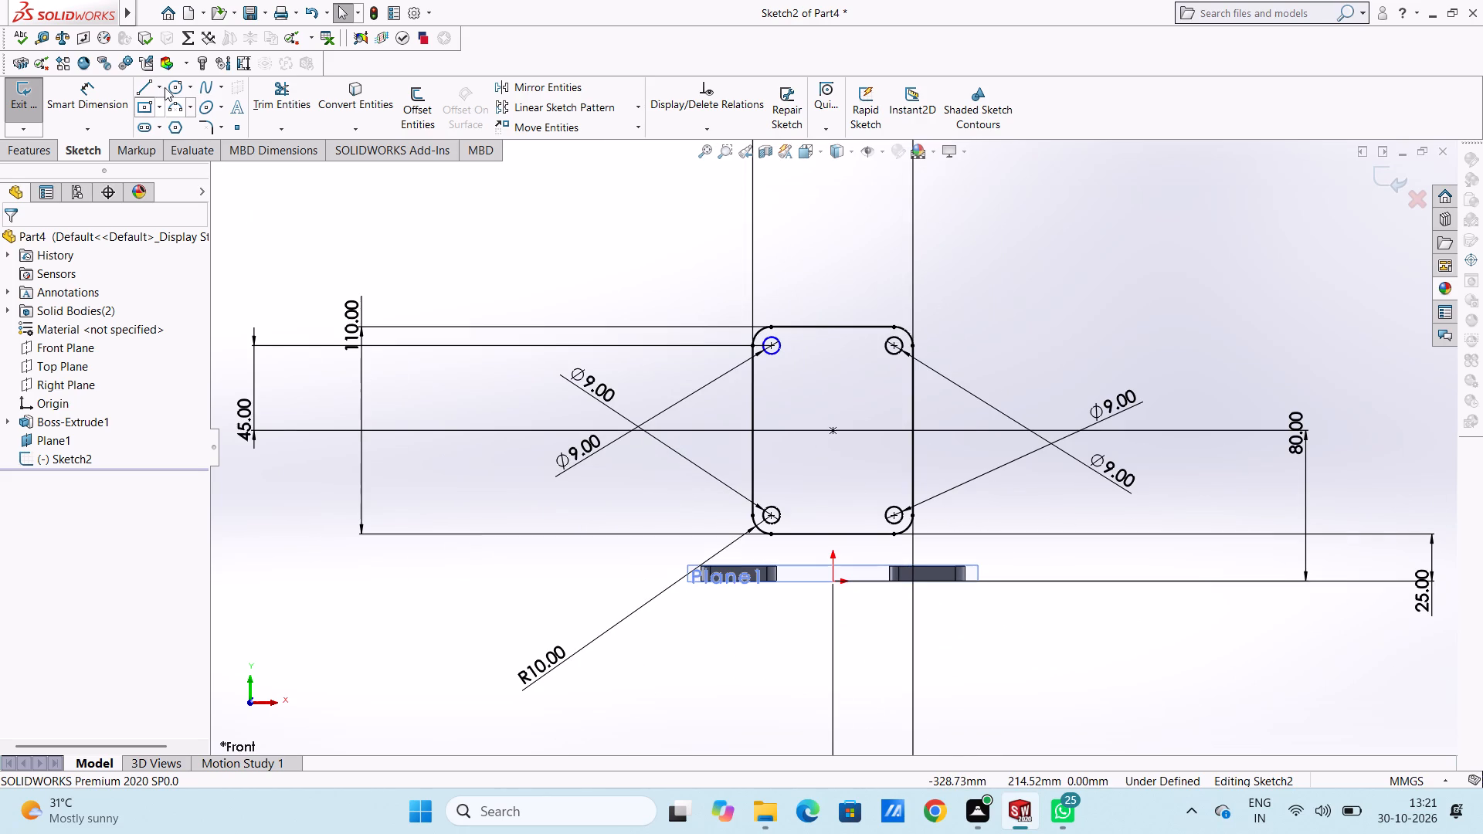
click(173, 89)
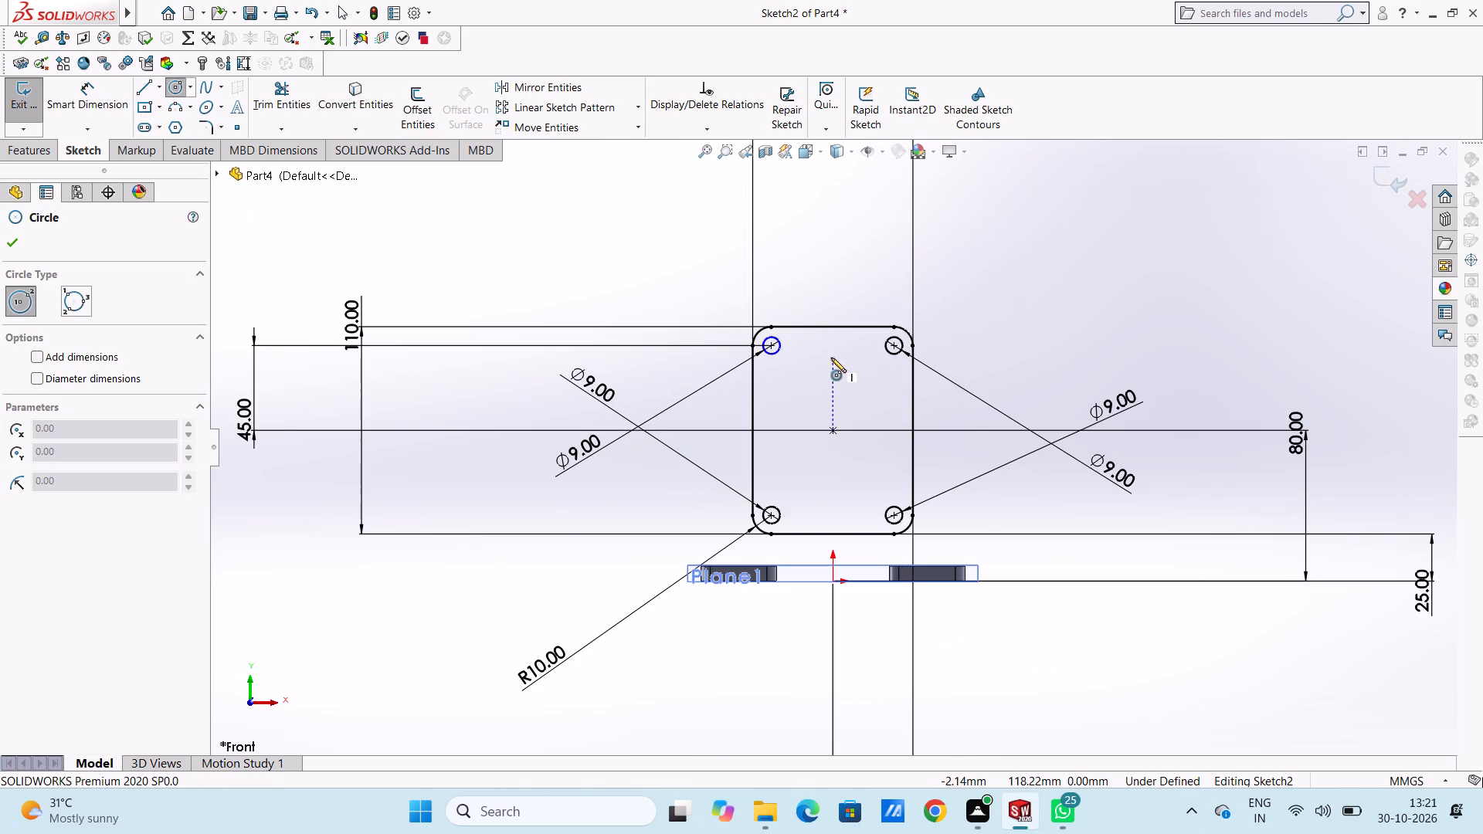
click(832, 356)
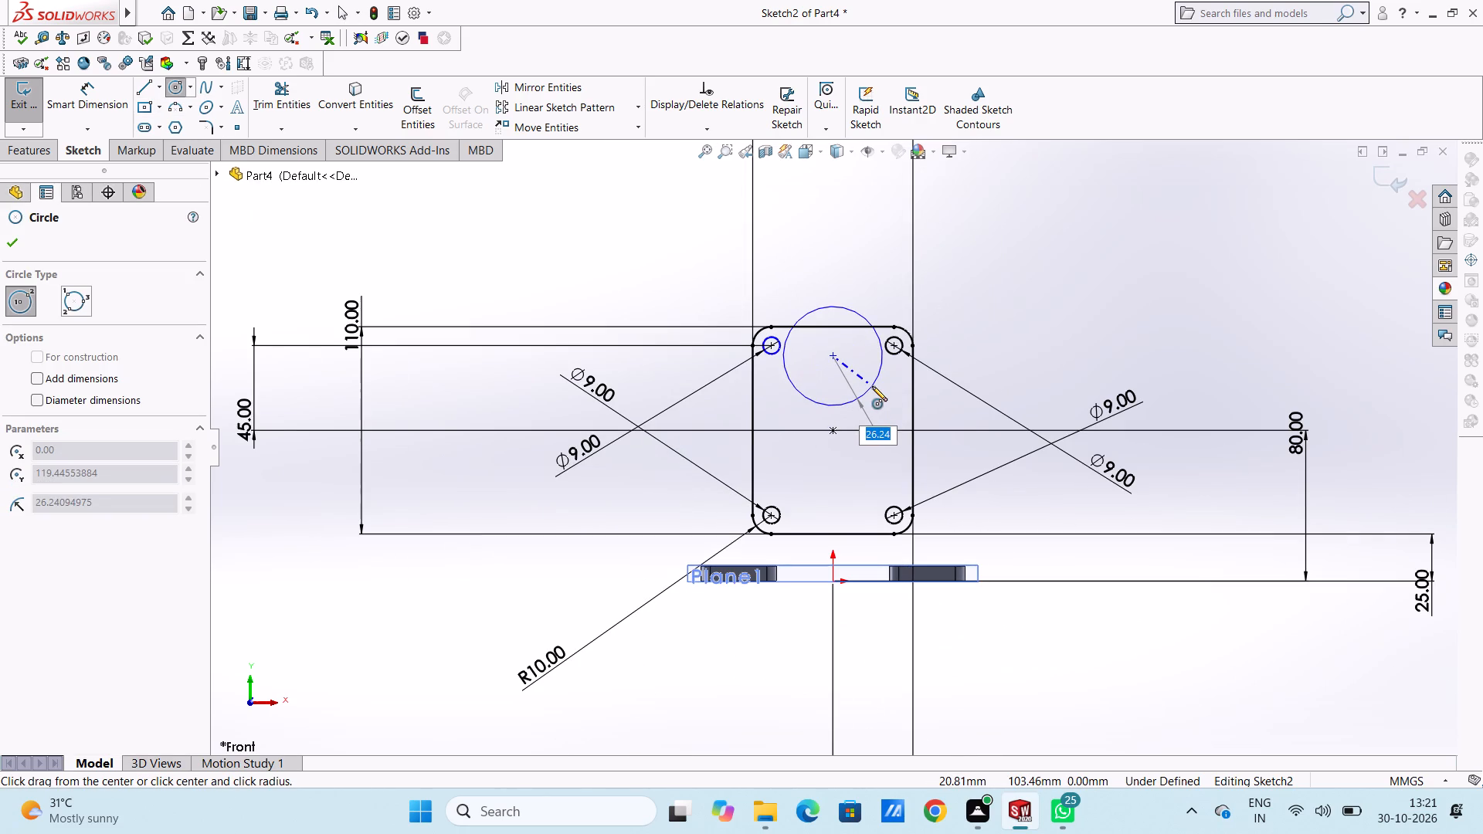
text(40)
key(Return)
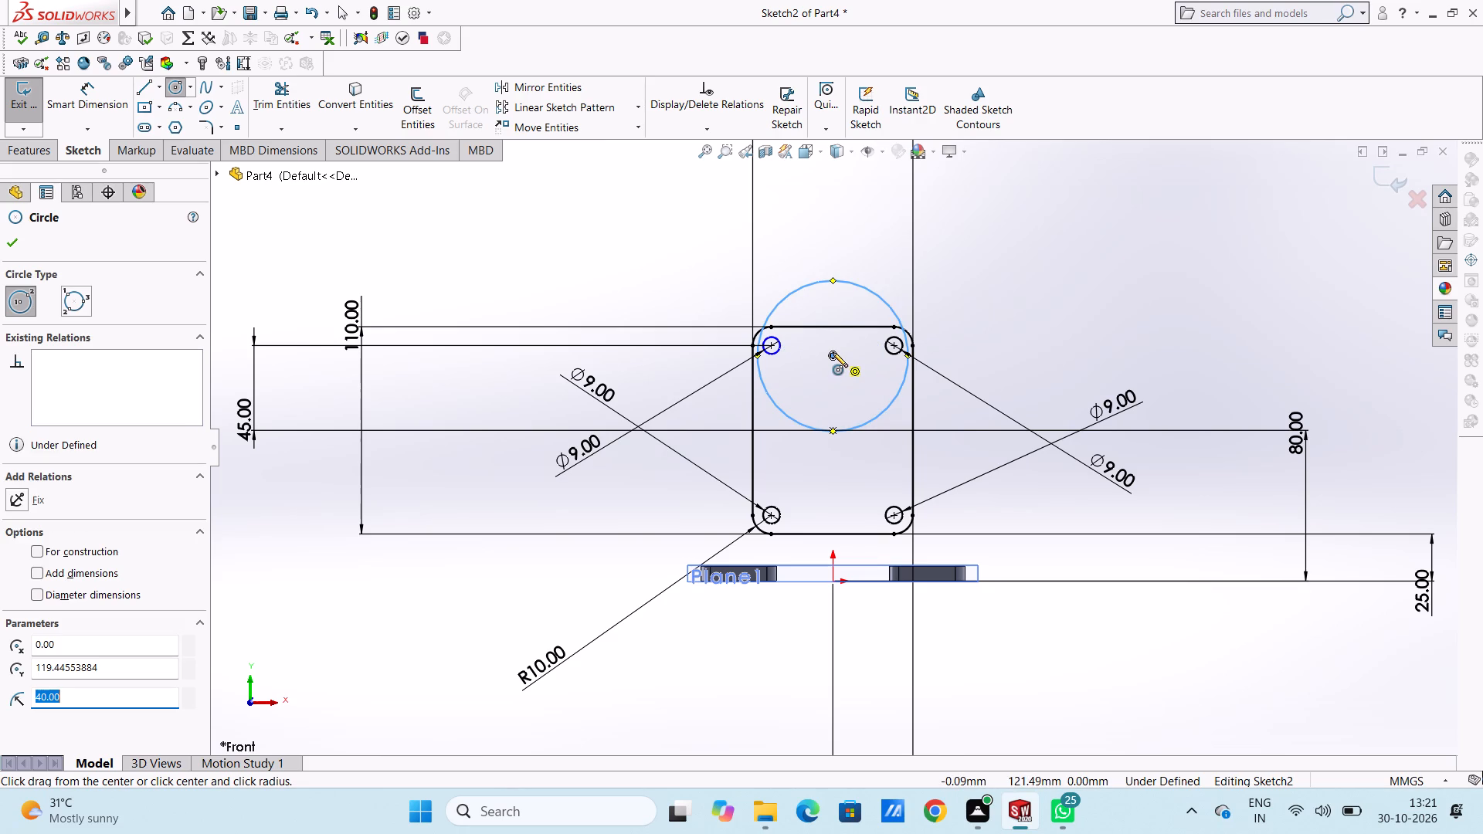
Sketch a concentric circle of radius 28.5 mm inside the 40 mm radius circle.
click(832, 355)
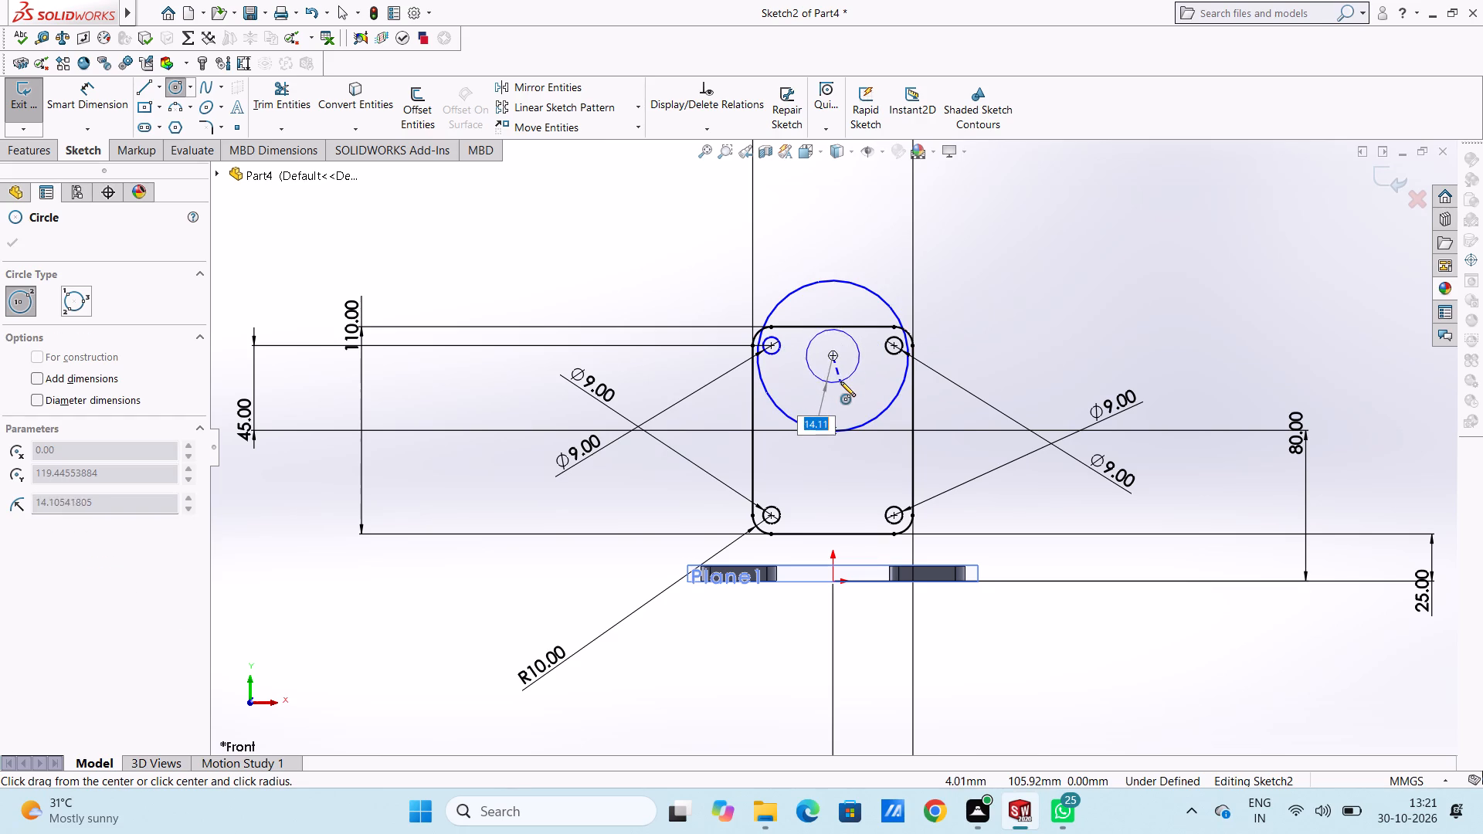
text(28.5)
key(Return)
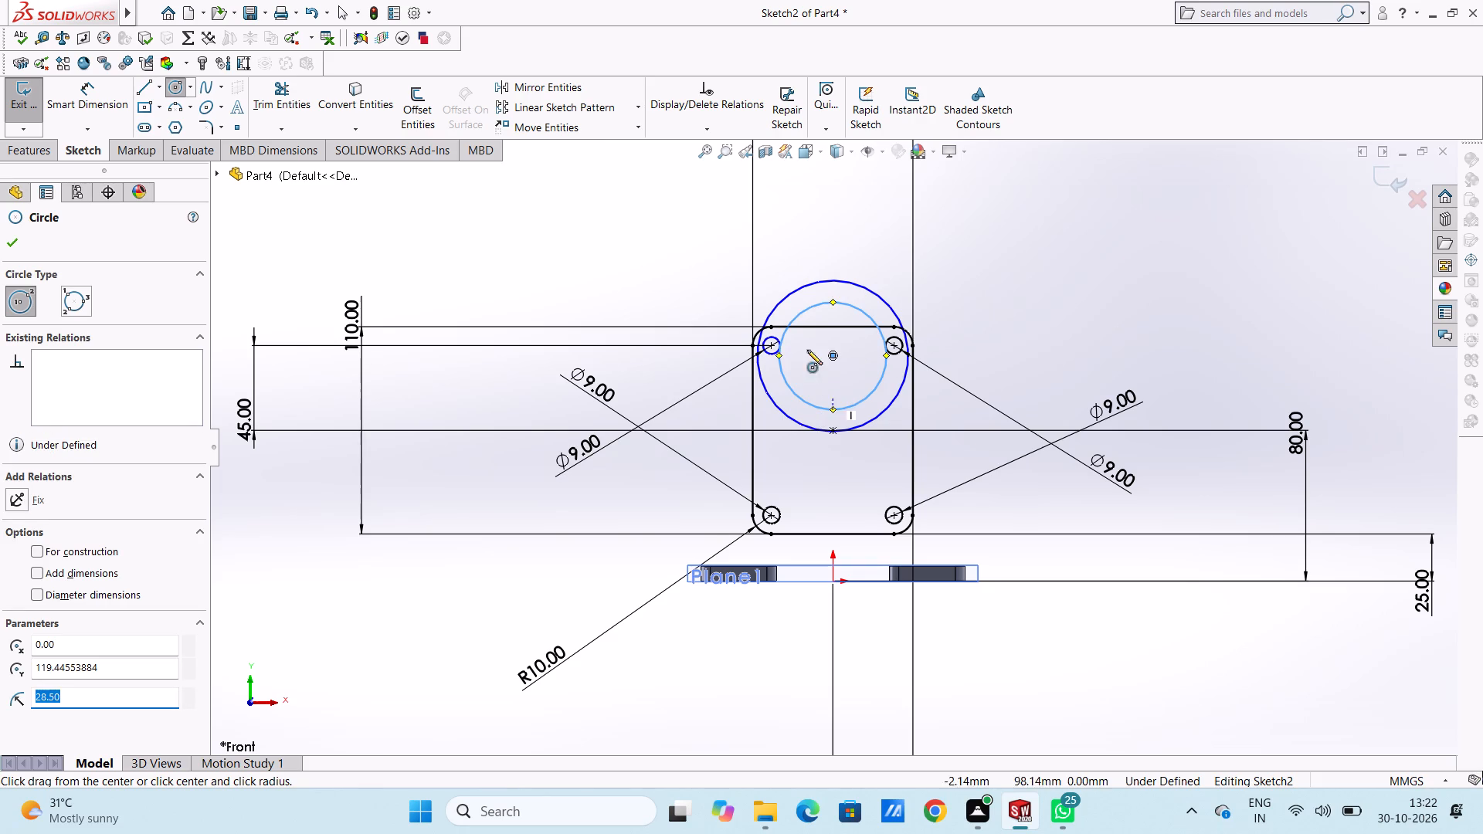
scroll(798, 320, up, 1)
scroll(875, 447, down, 2)
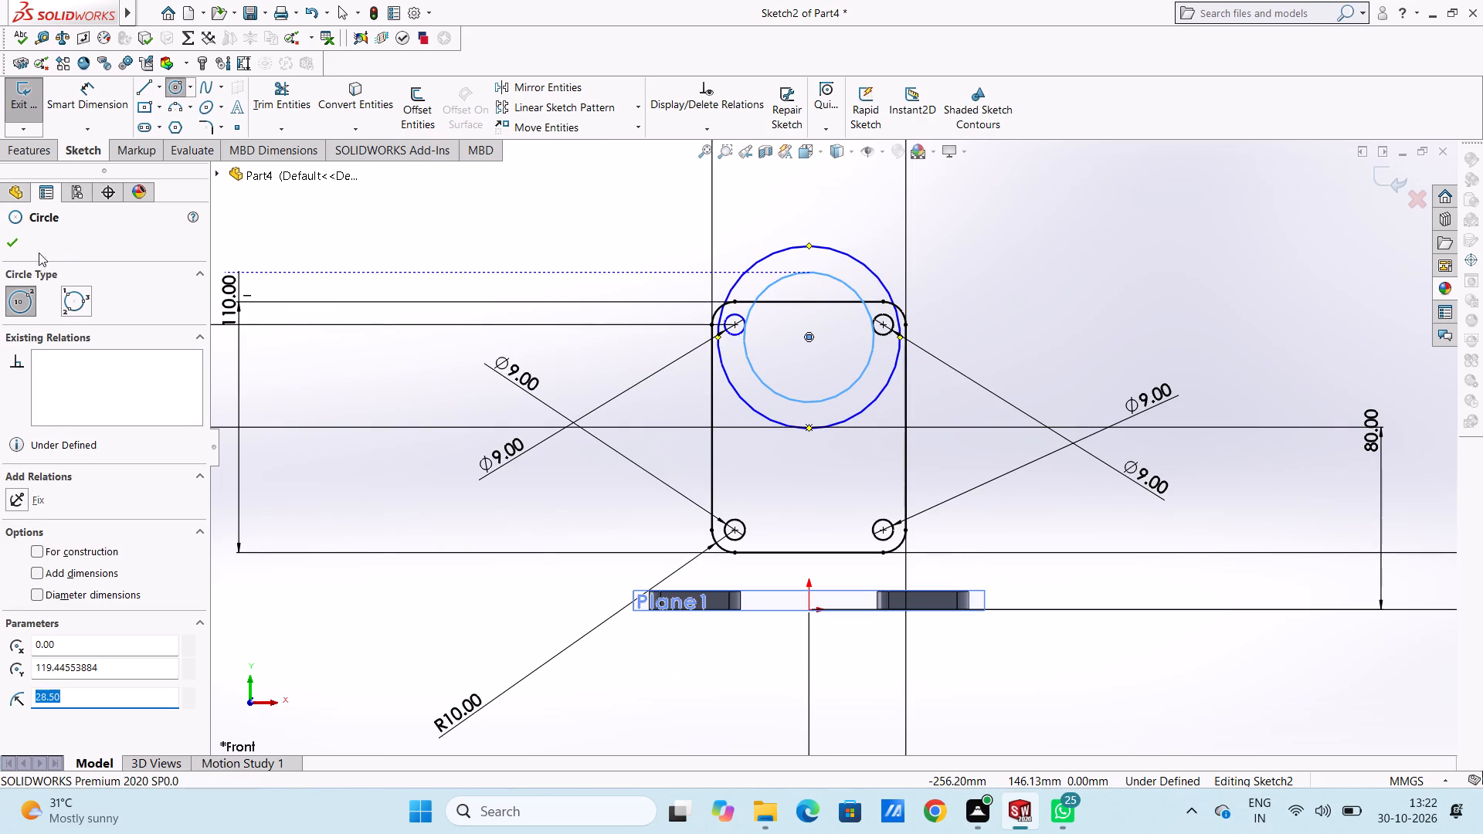
click(8, 243)
click(270, 242)
Dimension the vertical distance from the concentric circles' centre to the profile's centre point as 24 mm, placed beside the overall height dimension.
scroll(647, 320, up, 5)
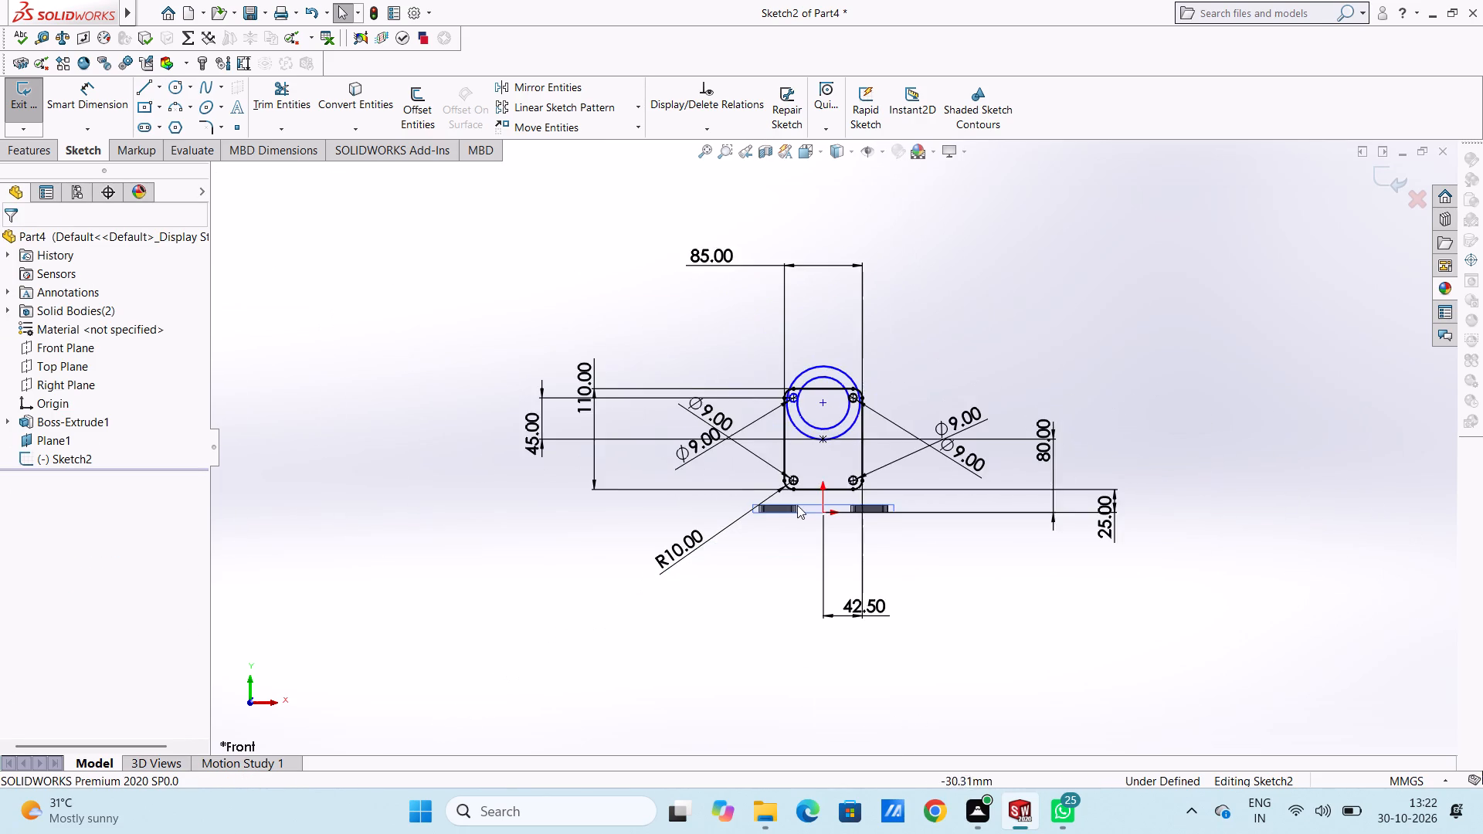
scroll(797, 505, down, 2)
scroll(857, 301, down, 3)
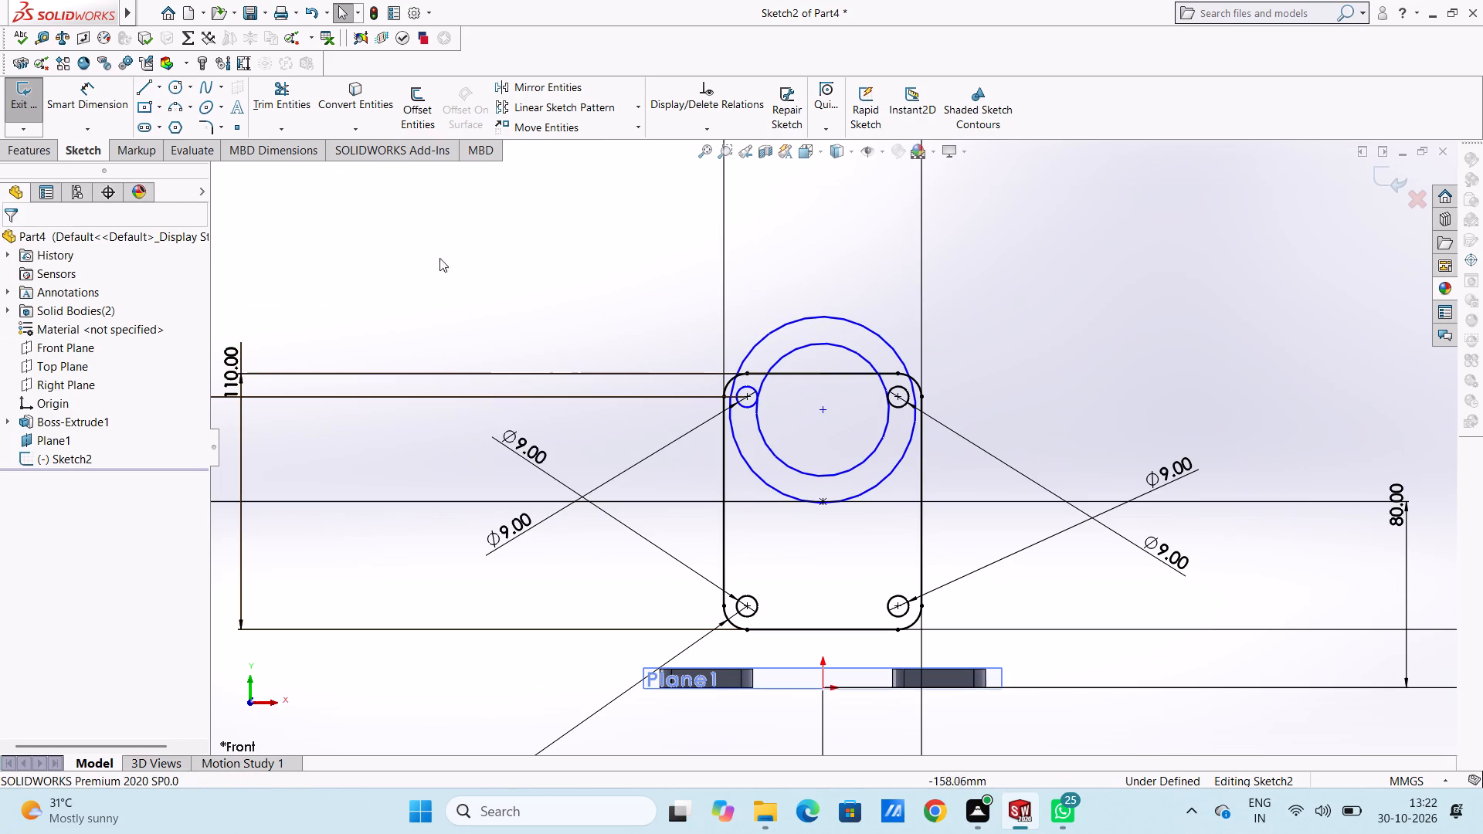
click(115, 100)
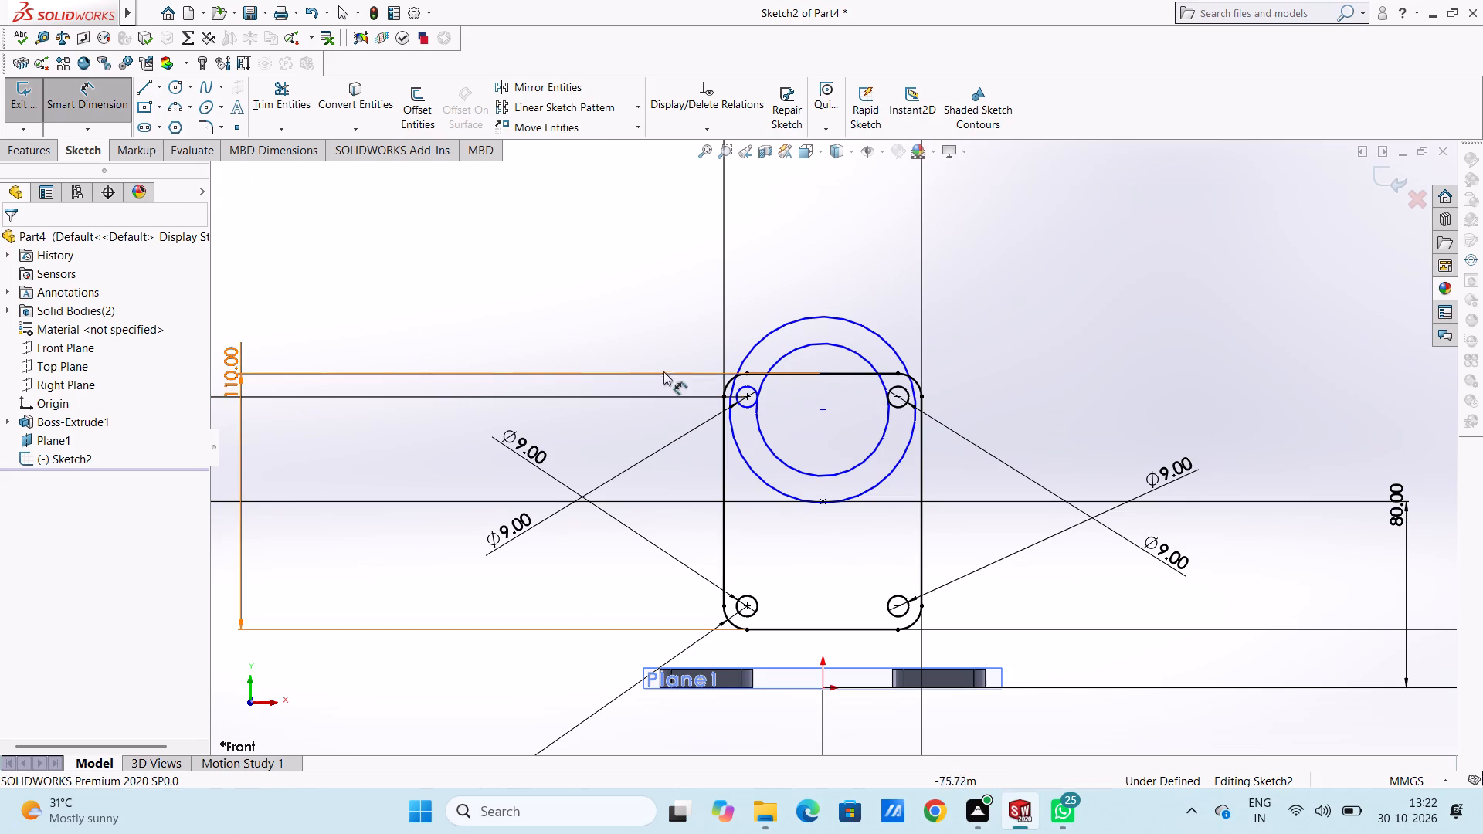
click(820, 411)
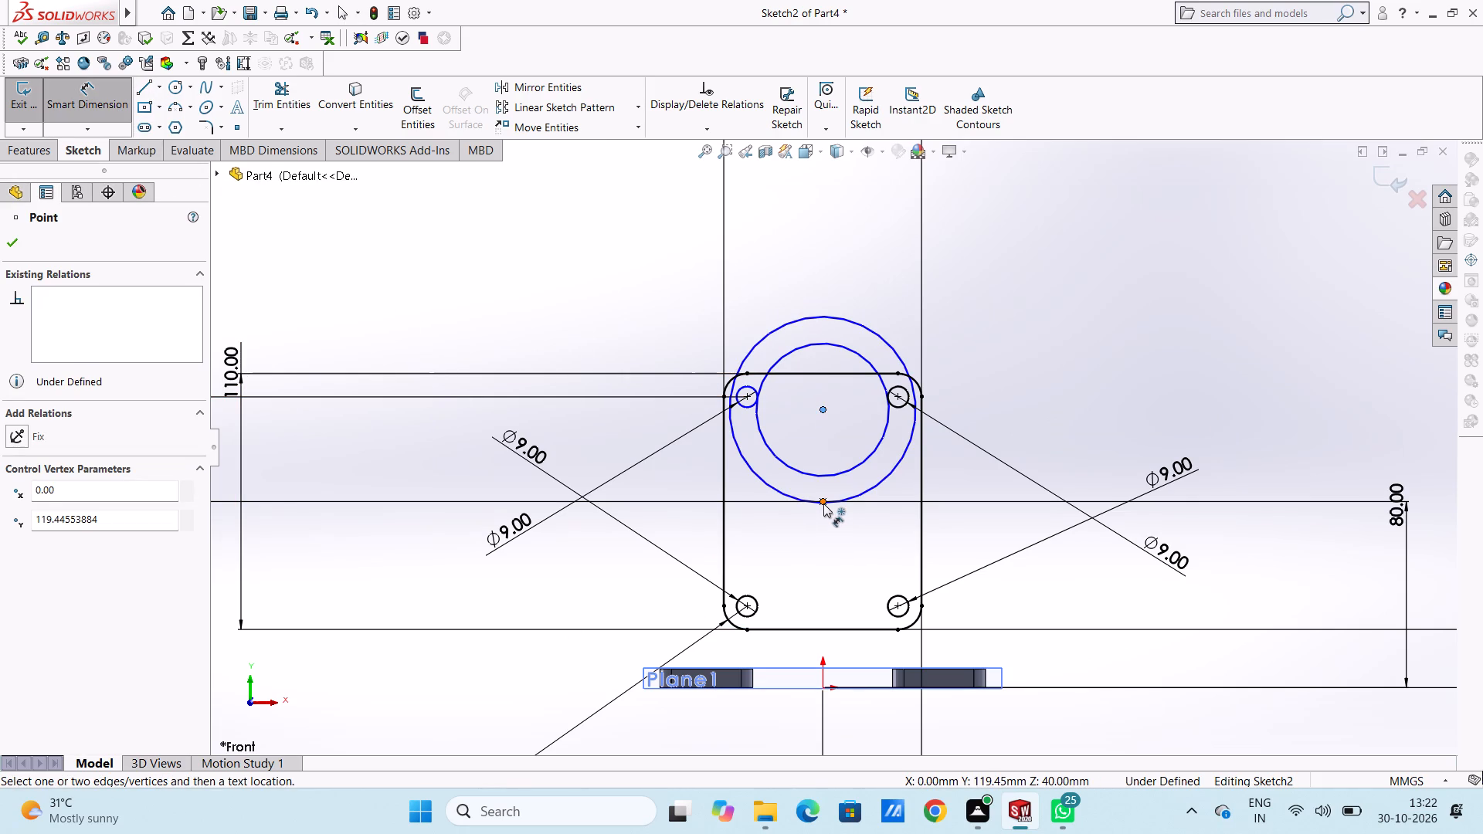
click(823, 503)
scroll(470, 449, up, 1)
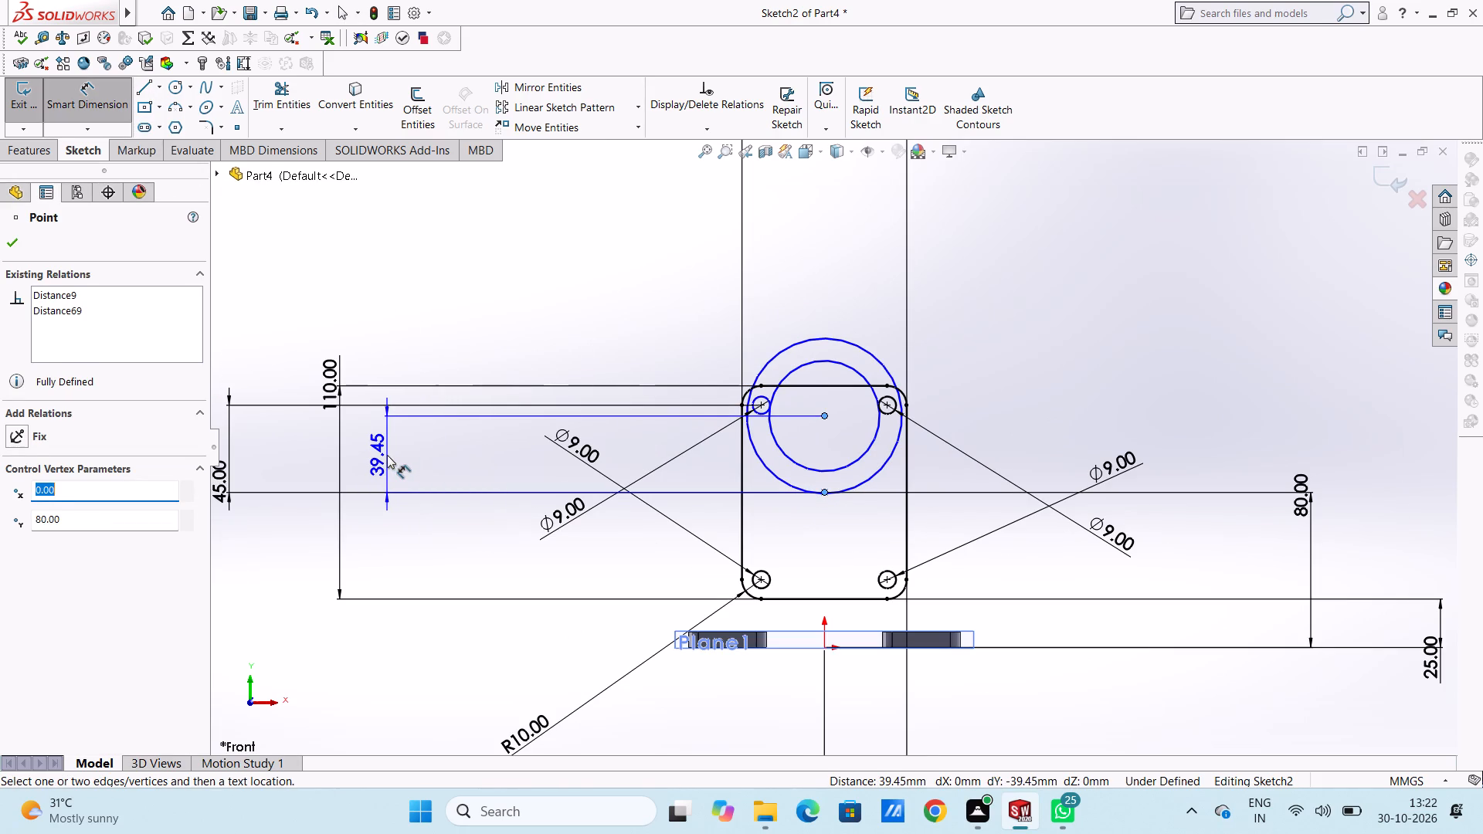
click(387, 455)
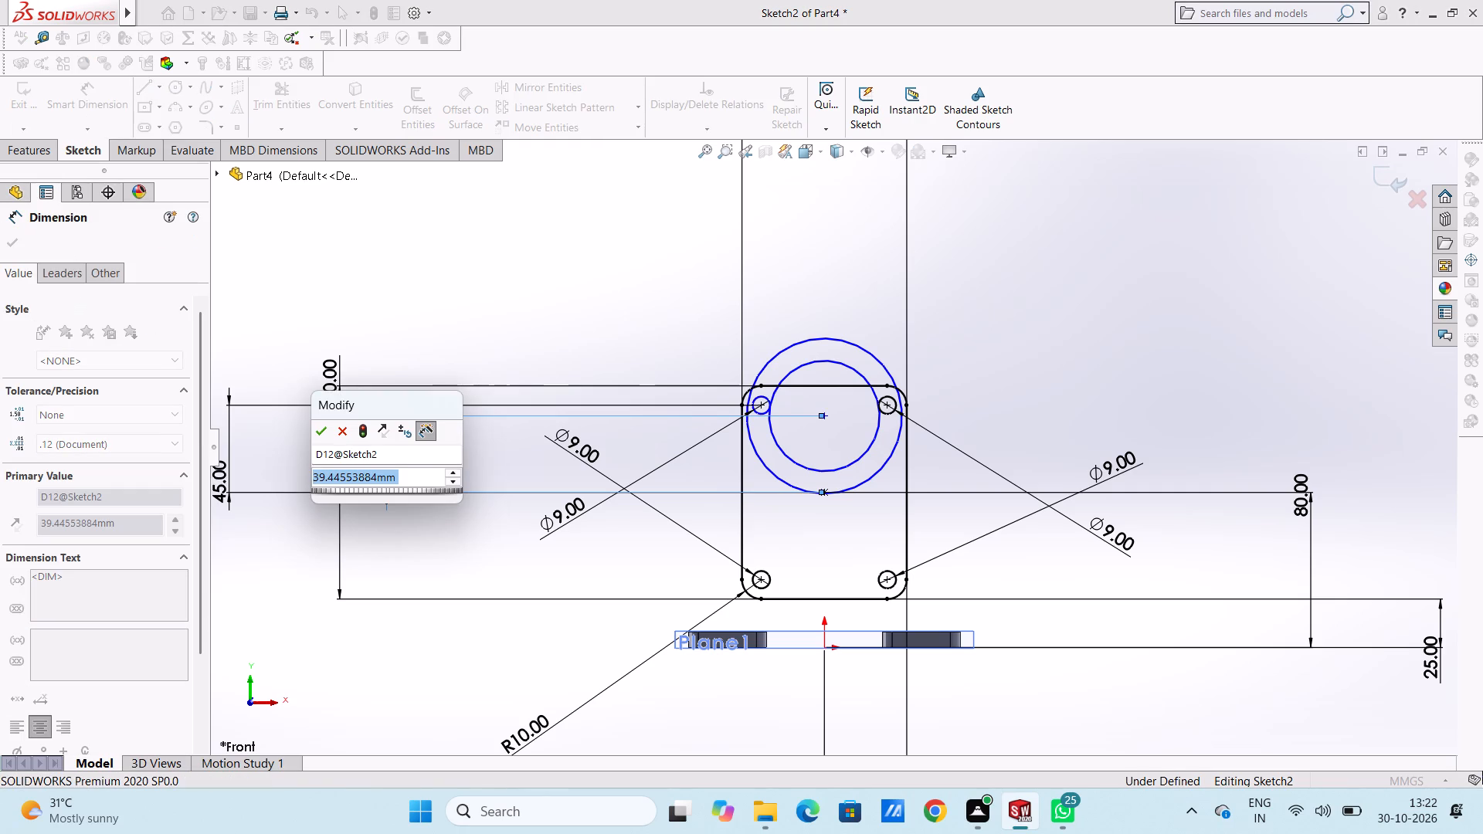
text(24)
key(Return)
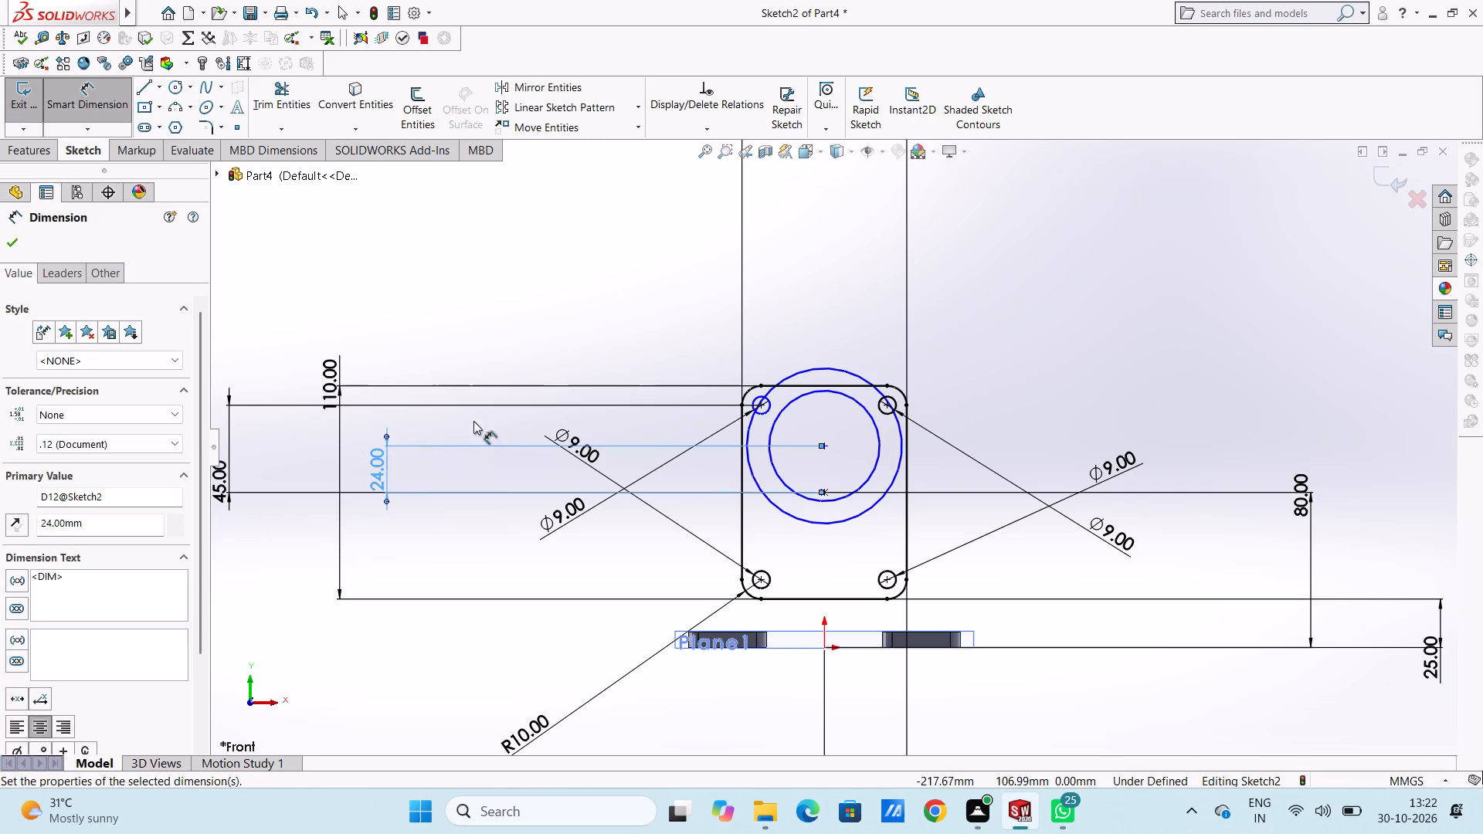
click(560, 312)
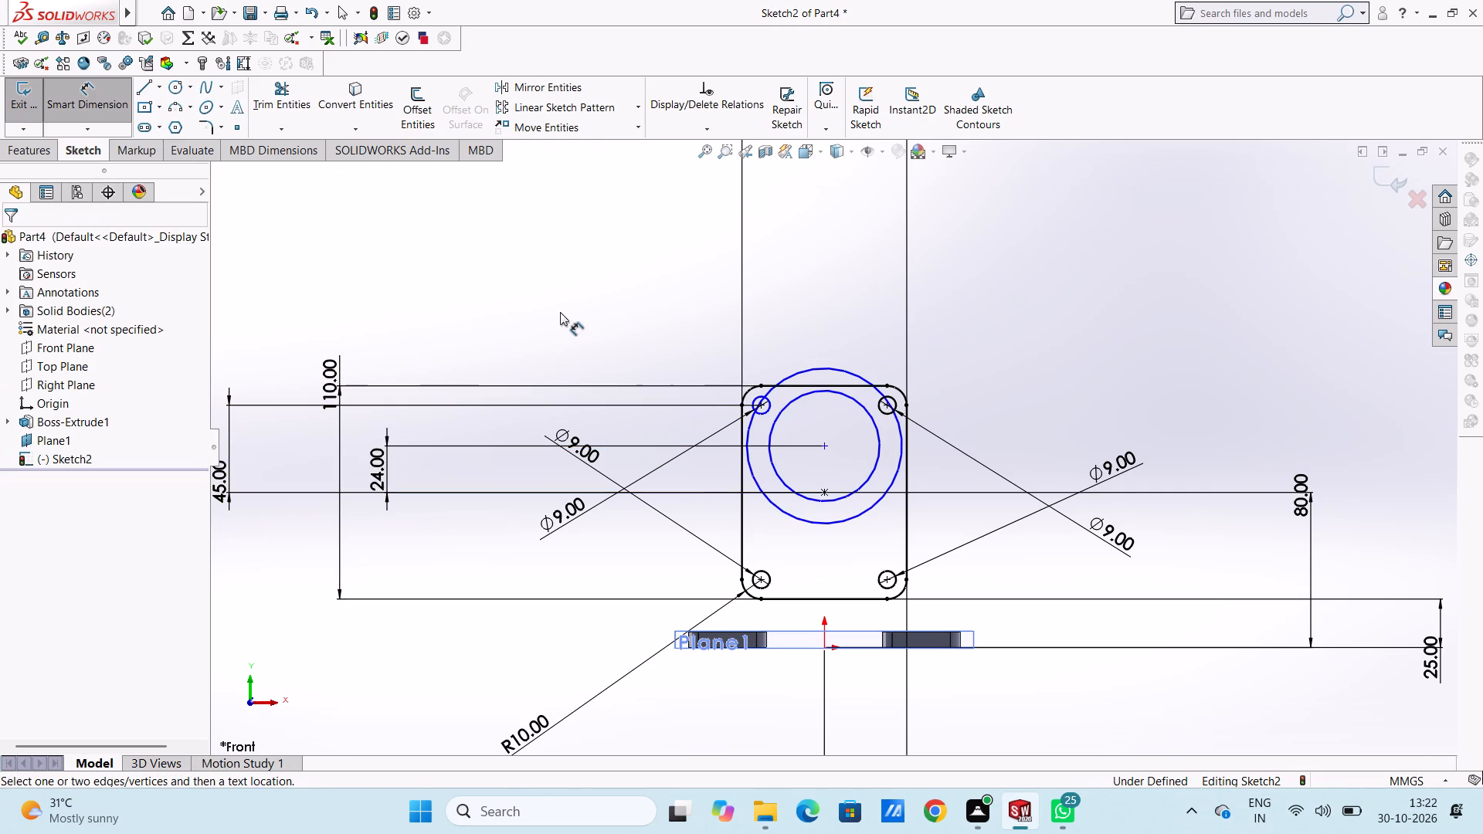
Undo the last value change of the concentric circles' vertical centre-distance dimension.
key(ctrl+z)
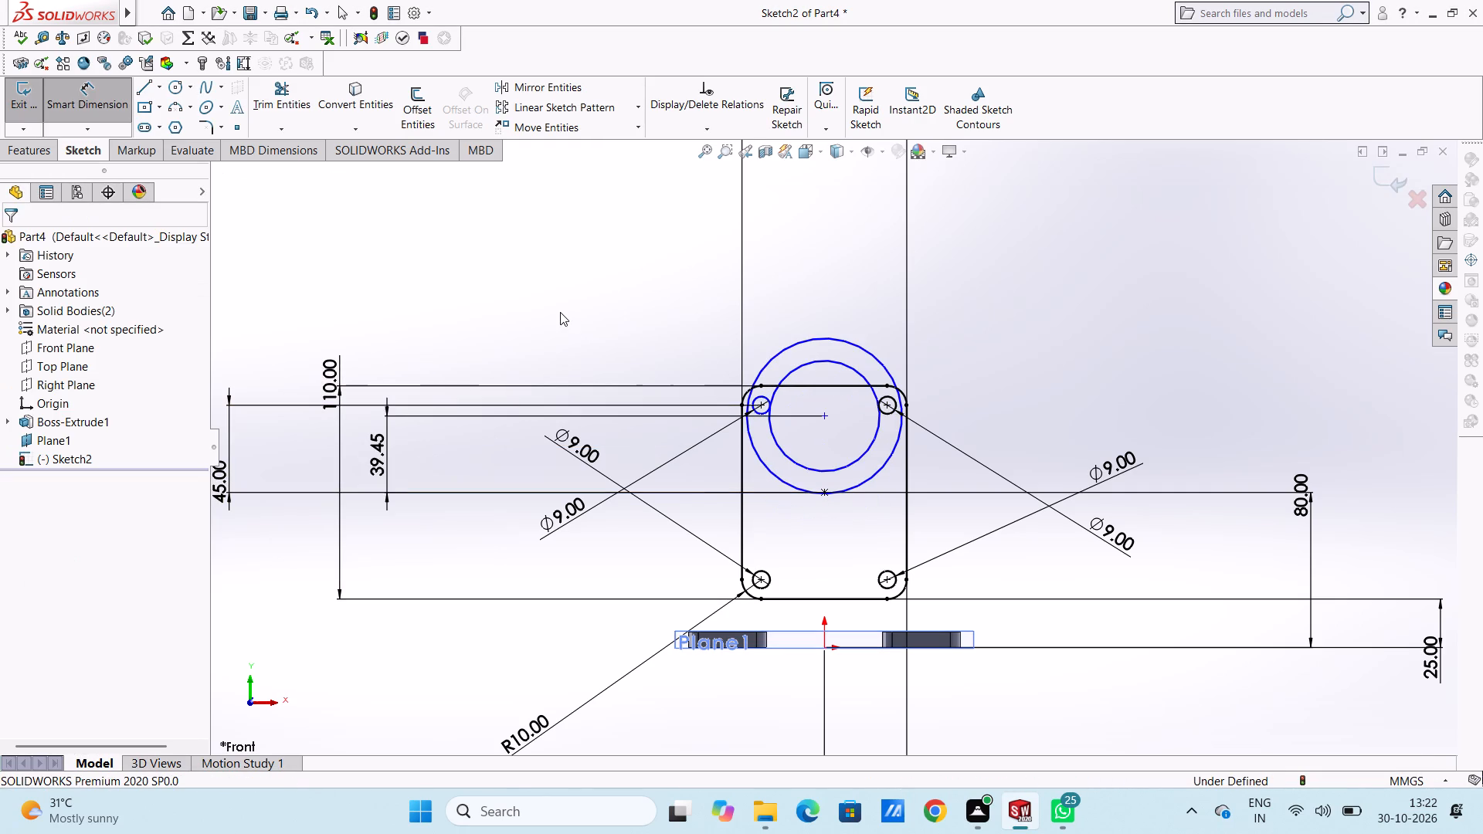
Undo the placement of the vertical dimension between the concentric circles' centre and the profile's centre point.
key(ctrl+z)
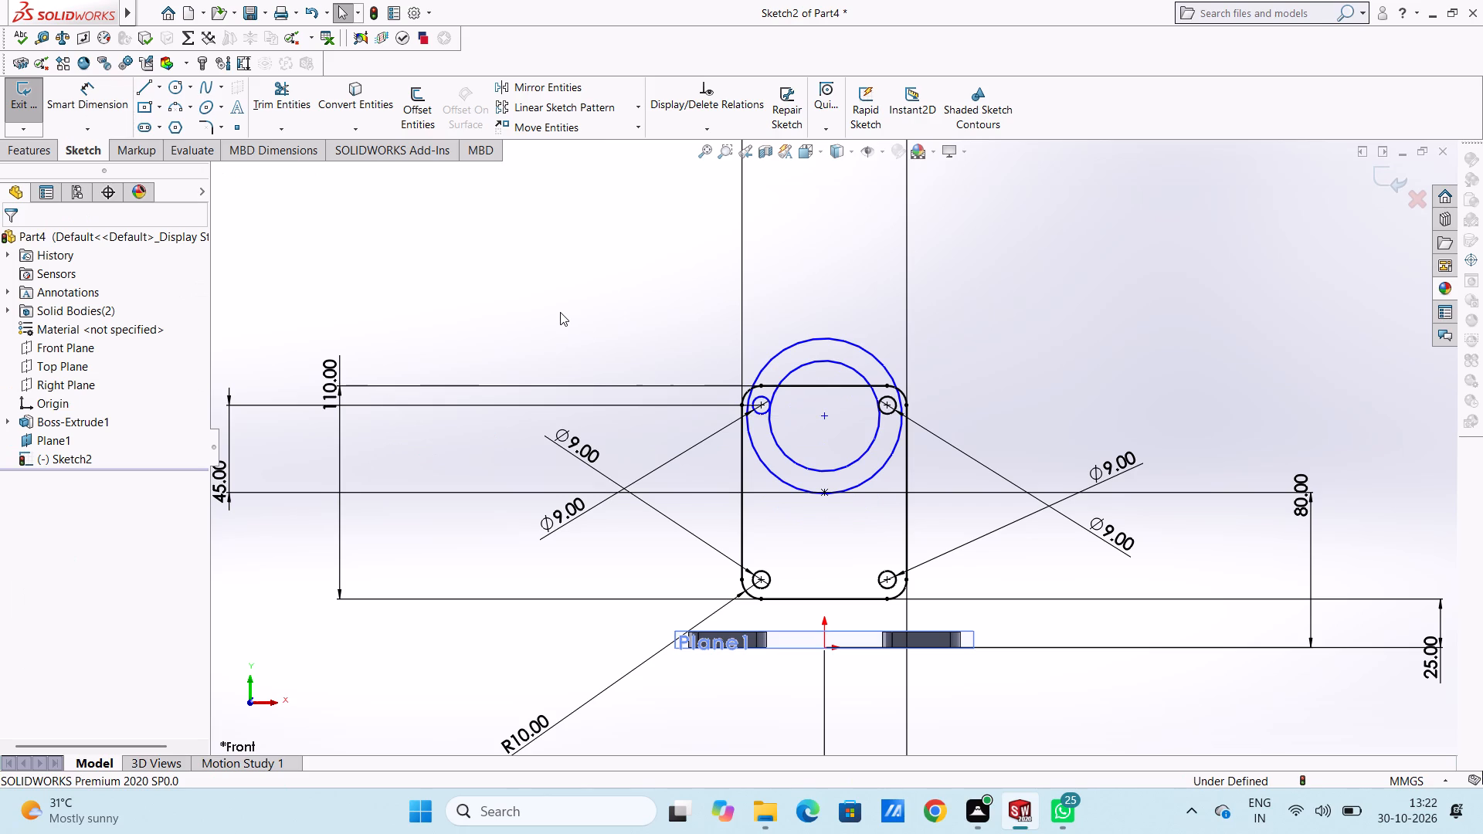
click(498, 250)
Dimension the diameters of the two concentric circles, 80 mm for the outer and 57 mm for the inner.
click(102, 93)
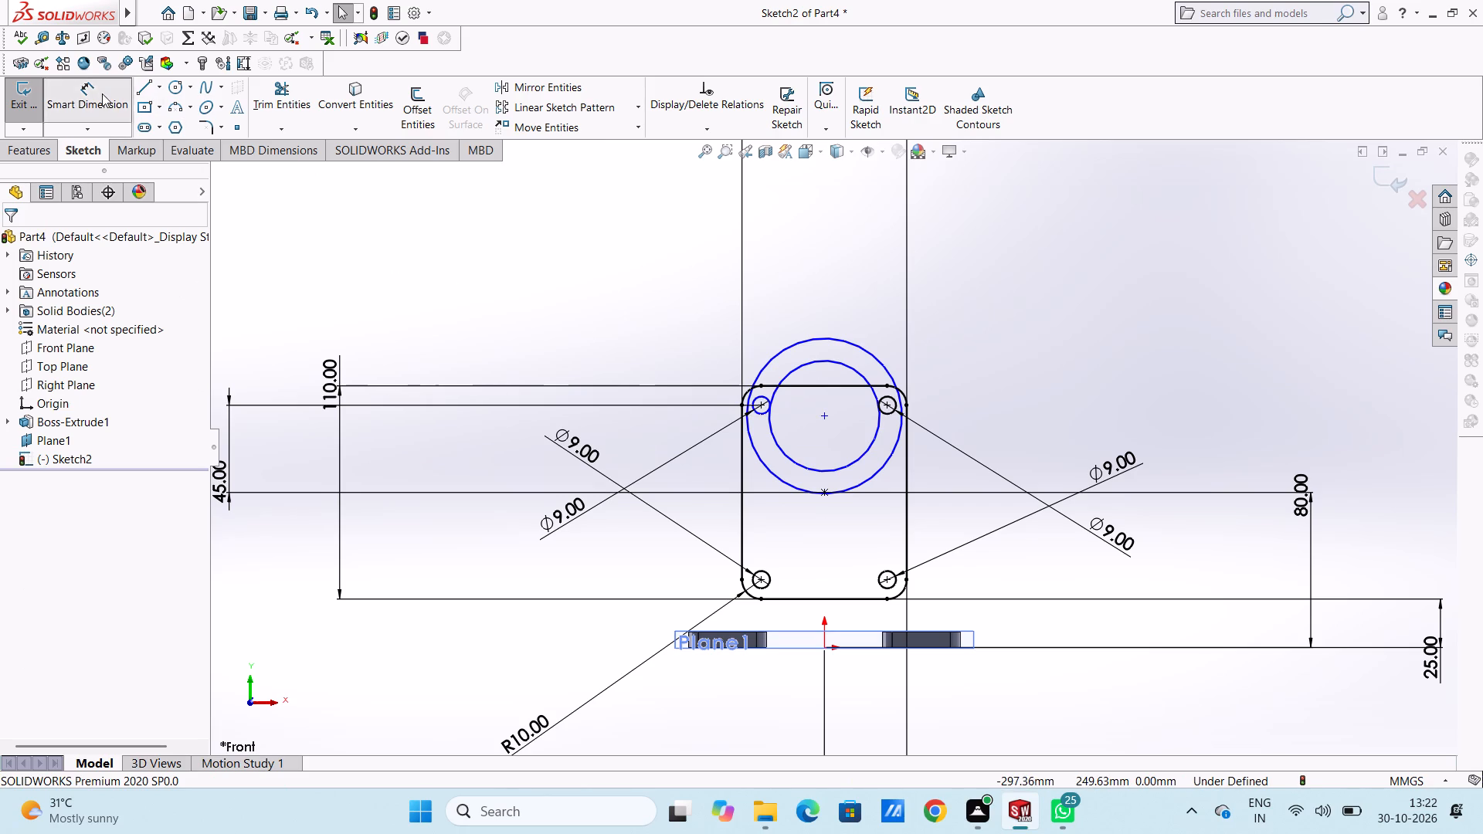
click(864, 345)
click(1202, 253)
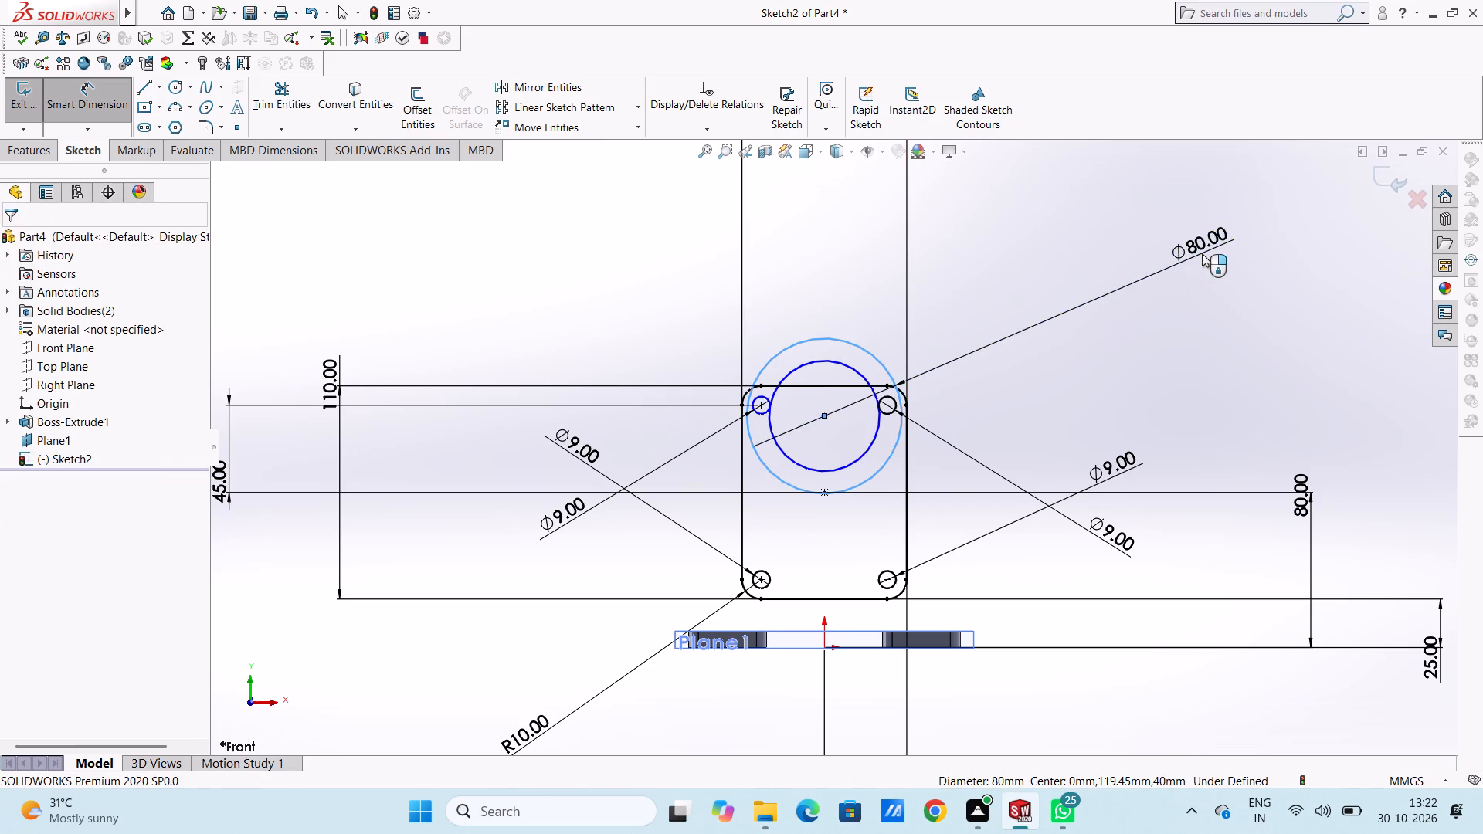
click(1141, 230)
click(1098, 234)
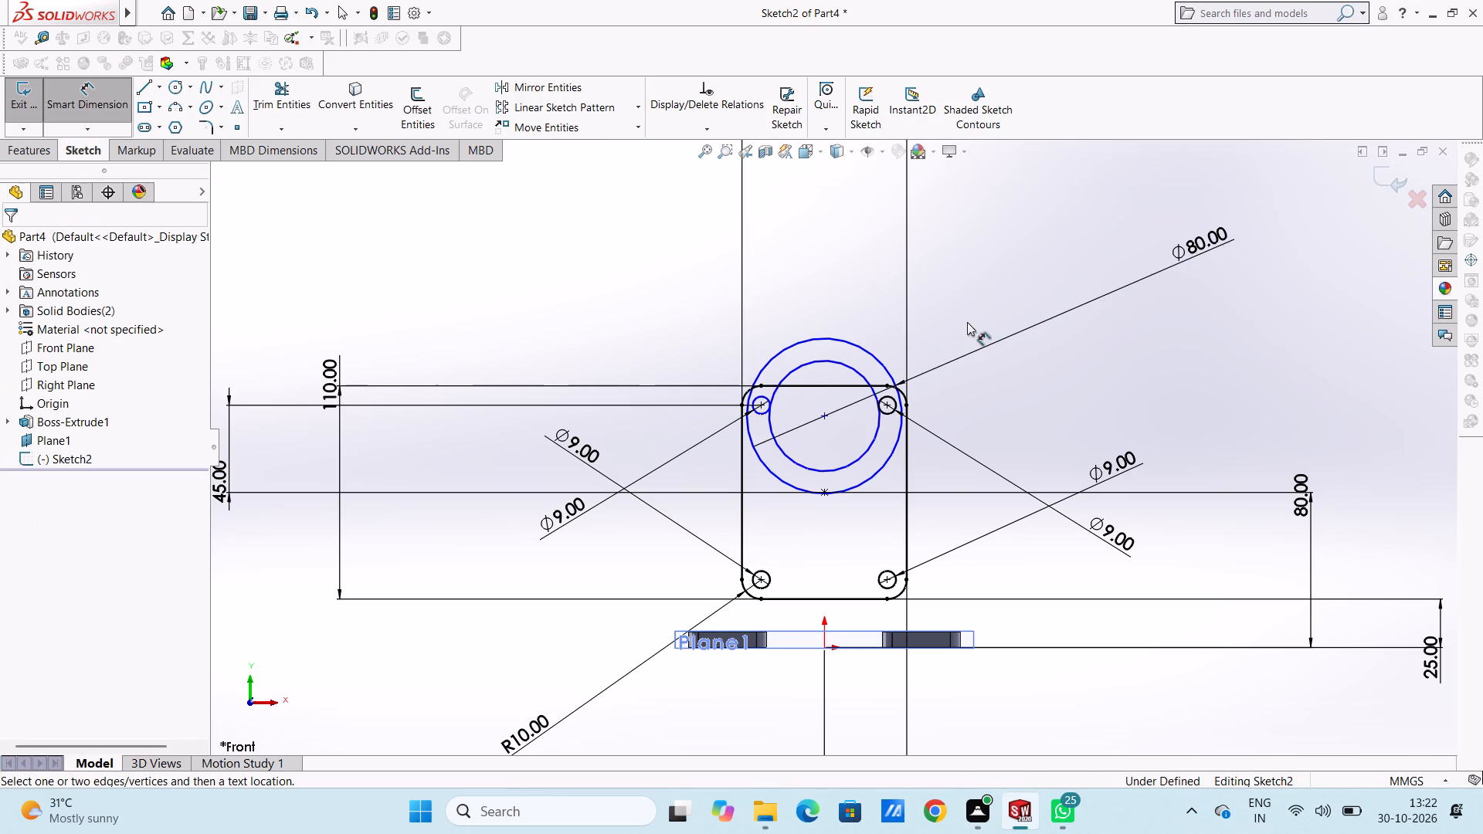
click(844, 361)
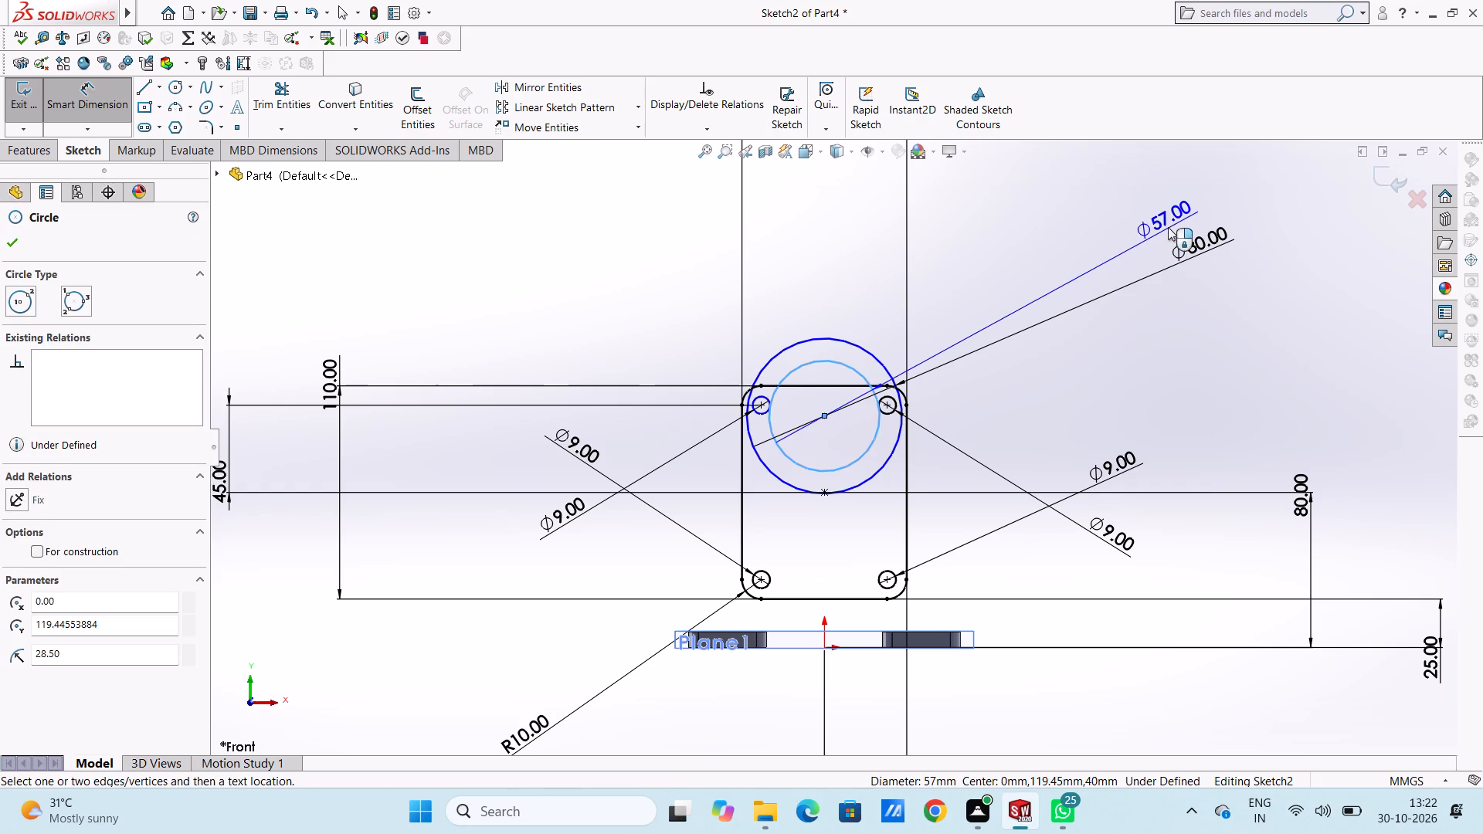
click(1171, 208)
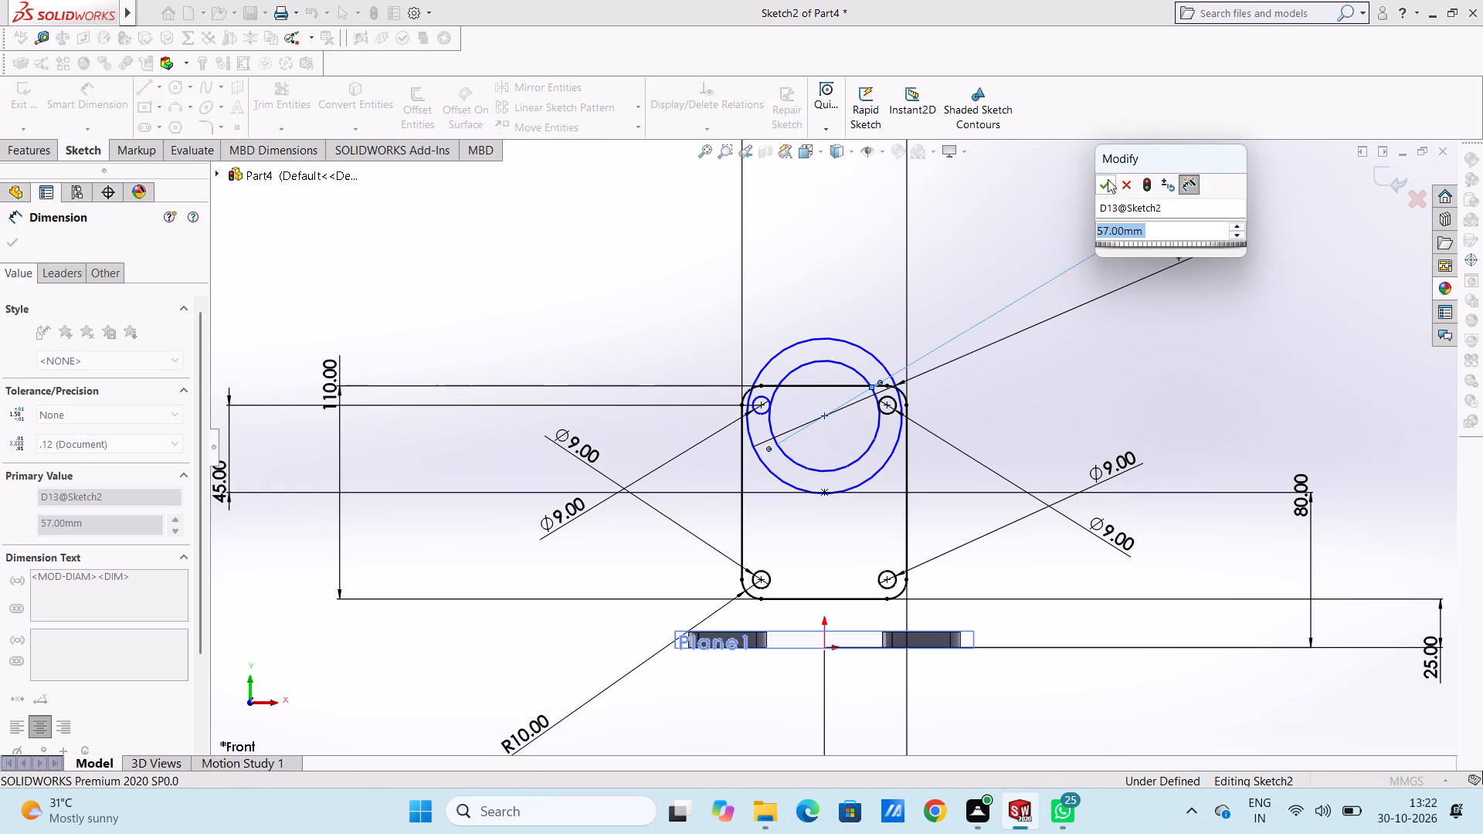
click(1109, 188)
click(1058, 234)
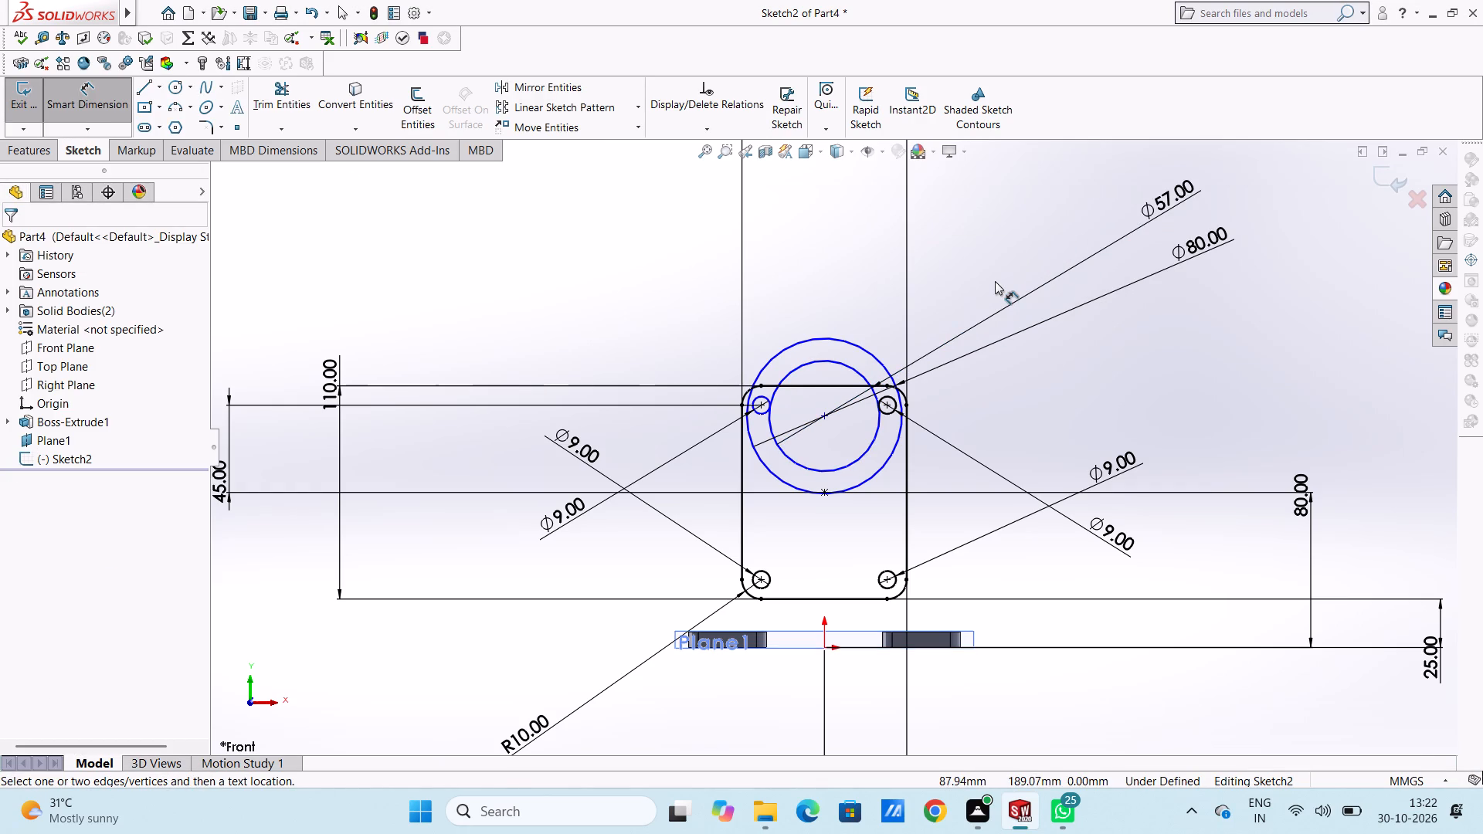
key(Escape)
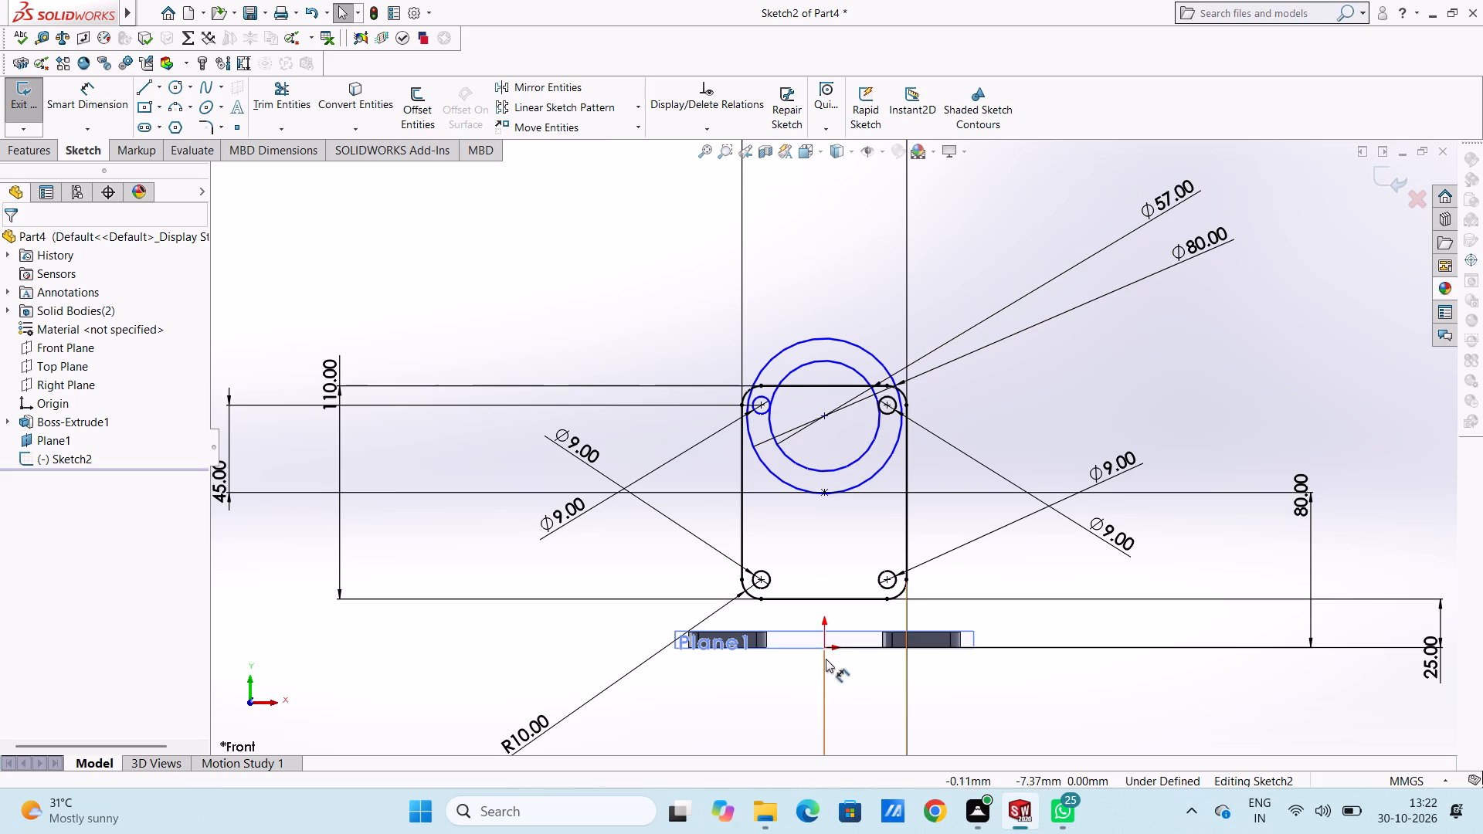
Add a vertical relation between the origin and the centre of the concentric circles.
click(823, 646)
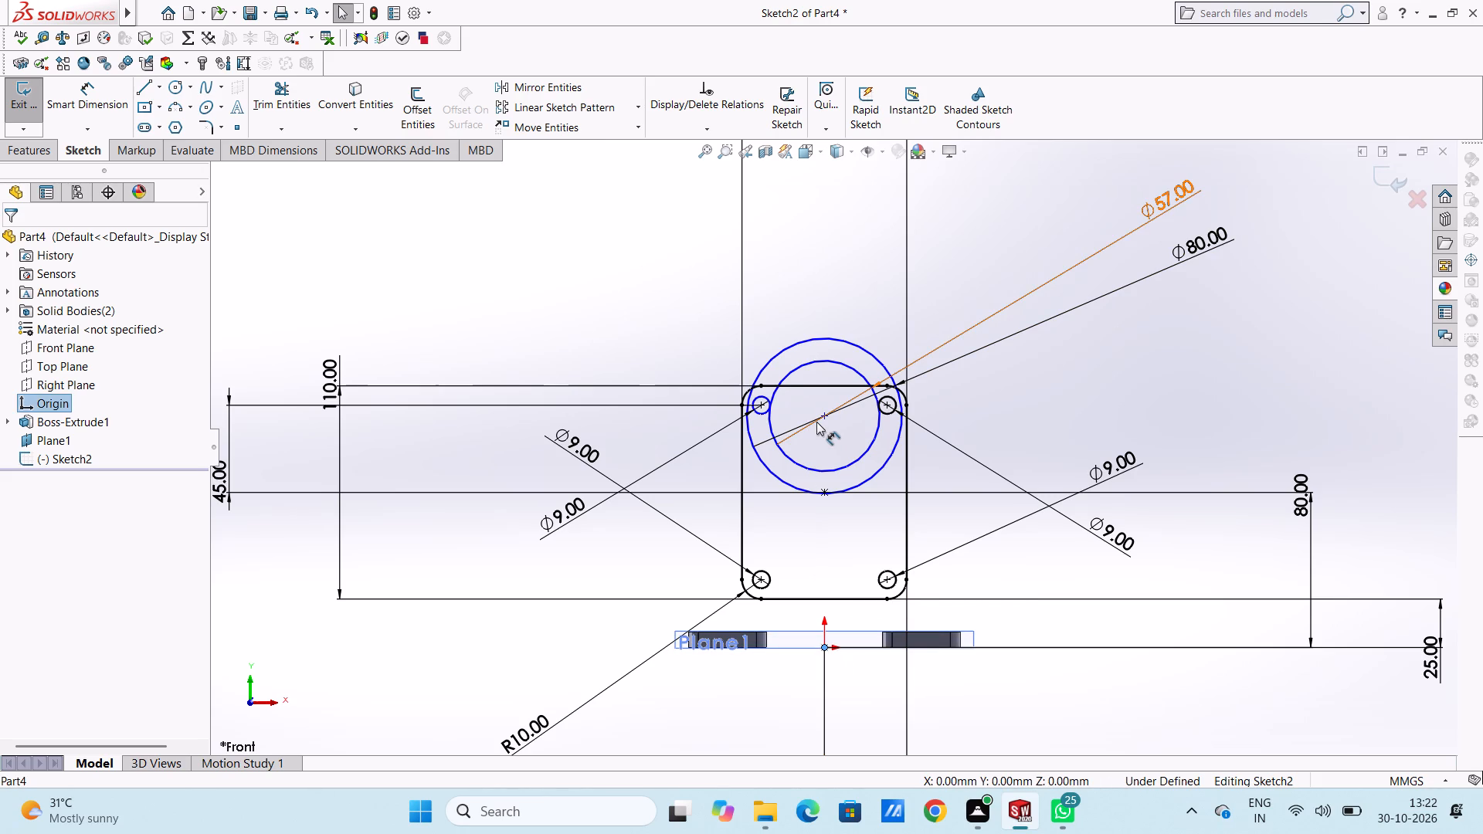
ctrl+click(823, 418)
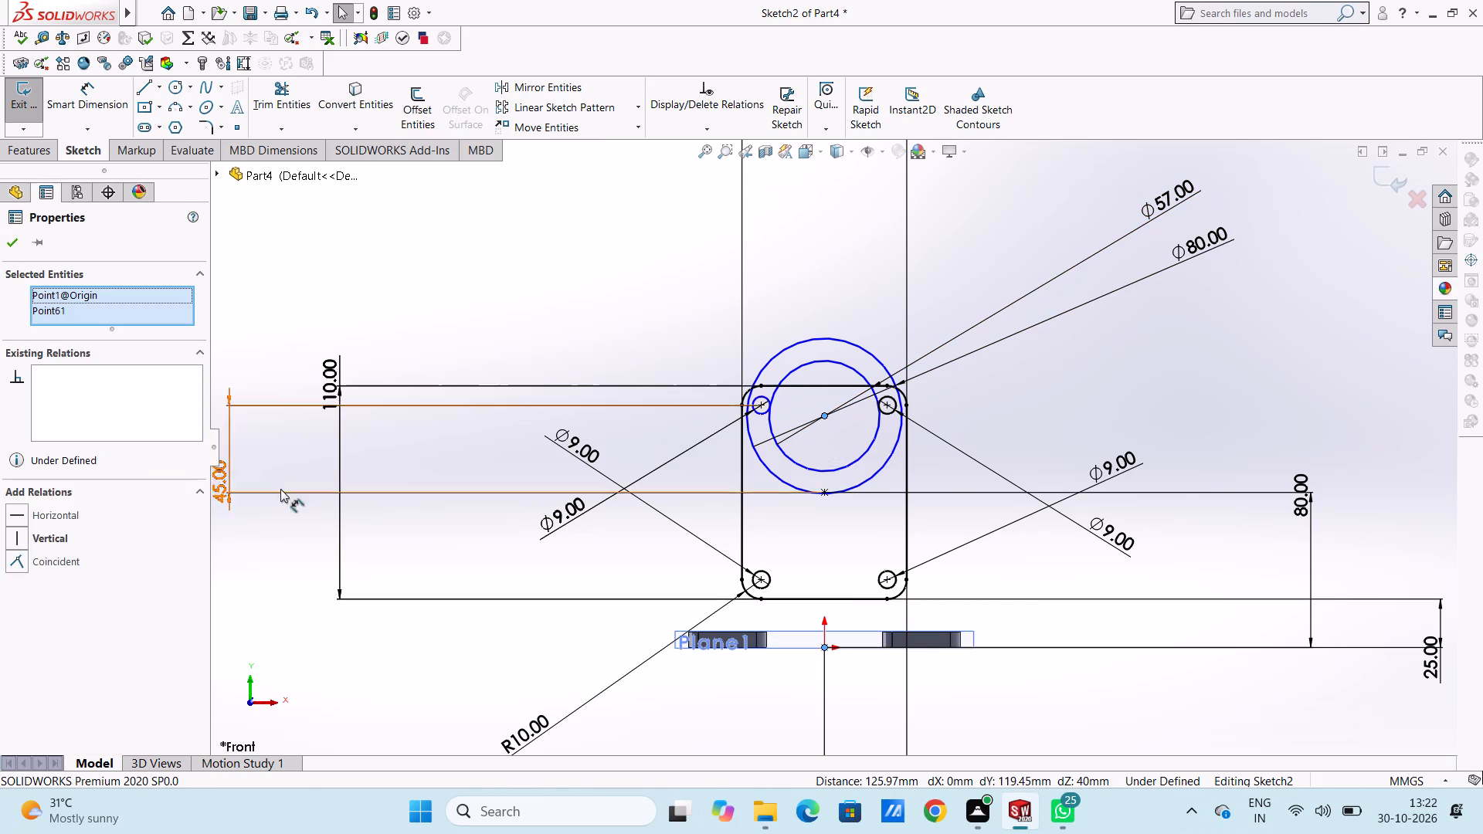
click(15, 538)
click(555, 323)
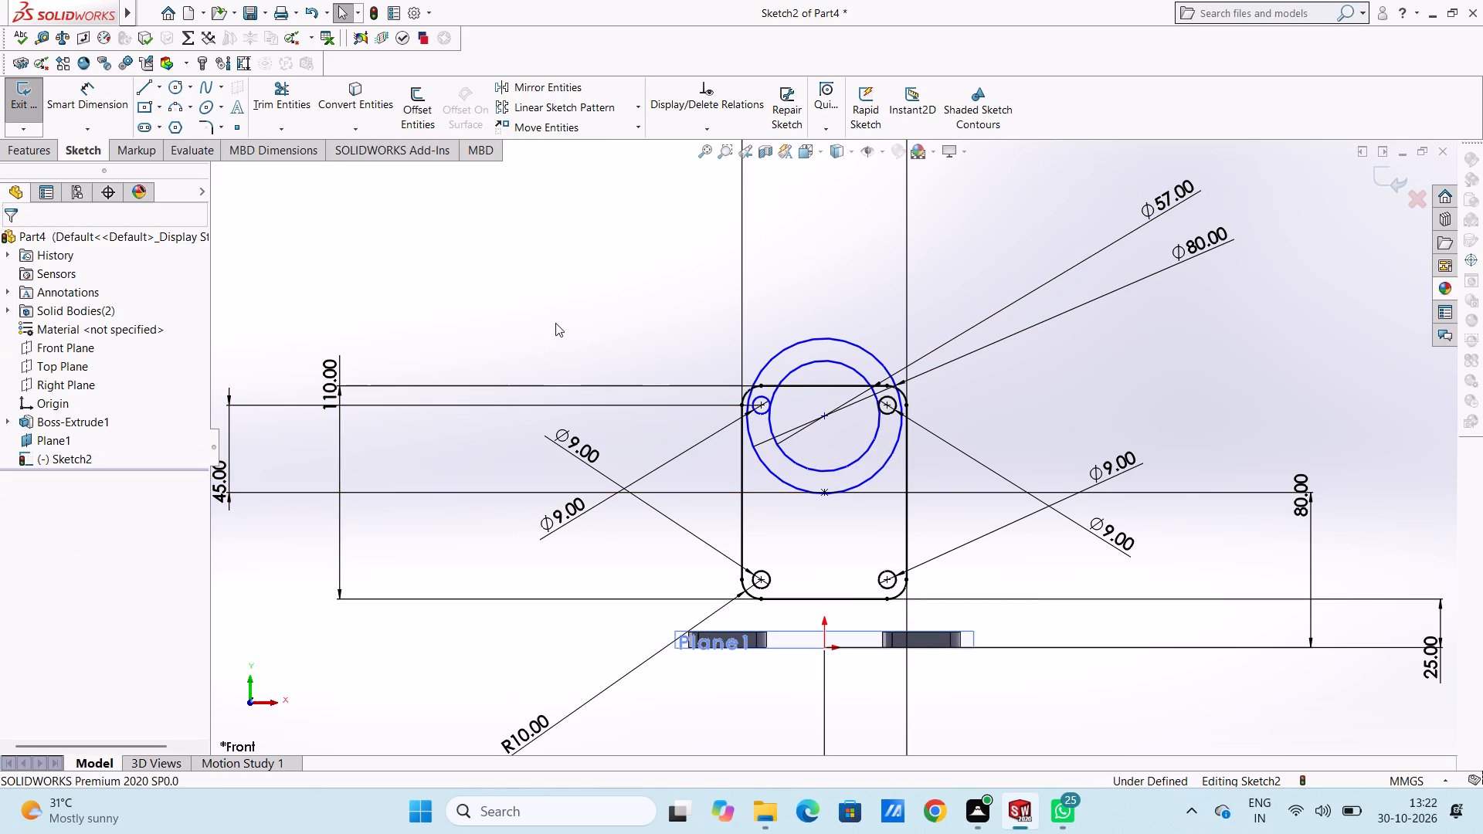
Dimension the vertical distance from the profile's centre point to the concentric circles' centre as 24 mm, placed beside the 110 mm height dimension.
click(100, 92)
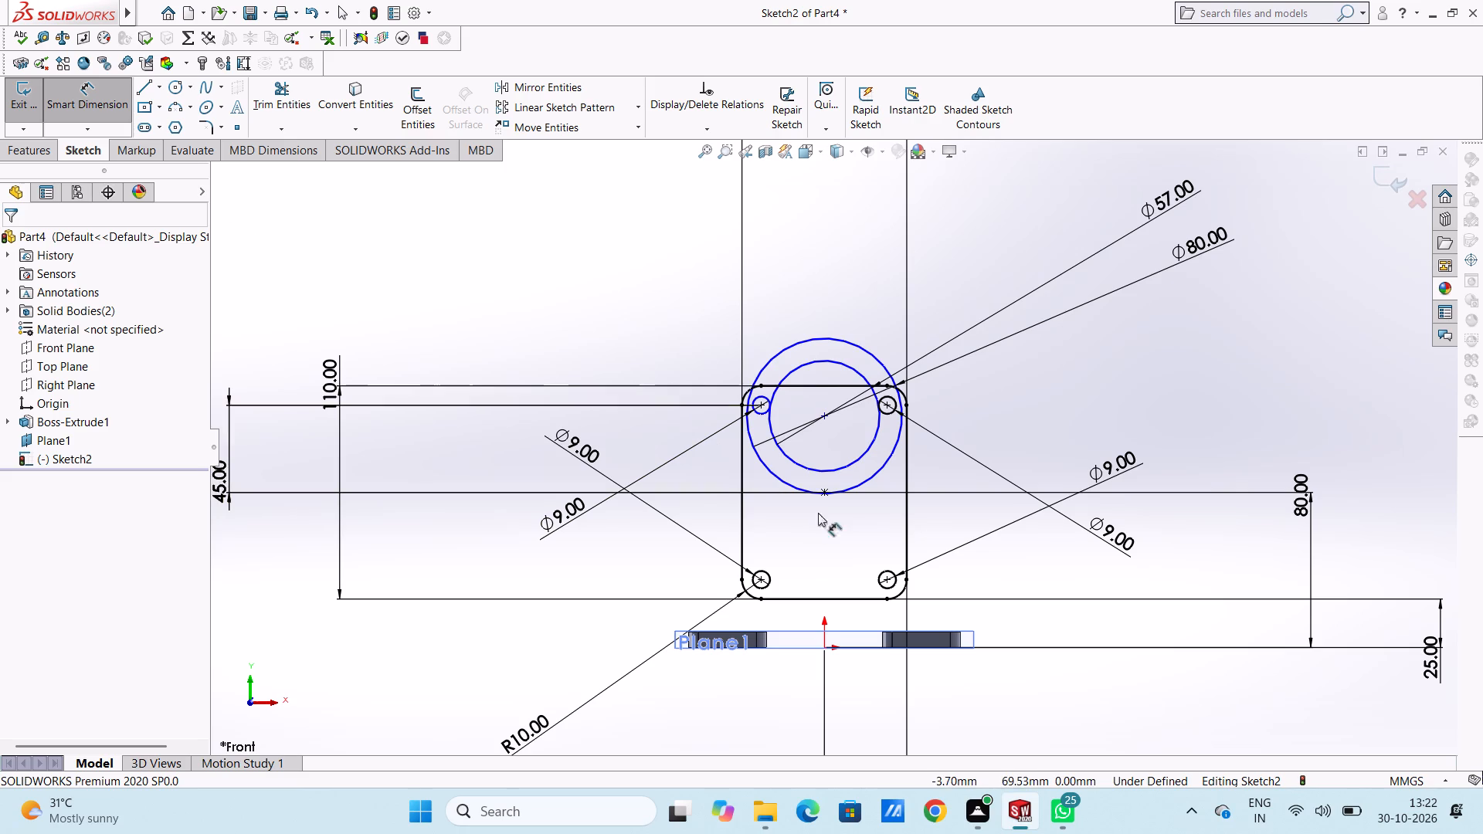
click(824, 495)
click(824, 416)
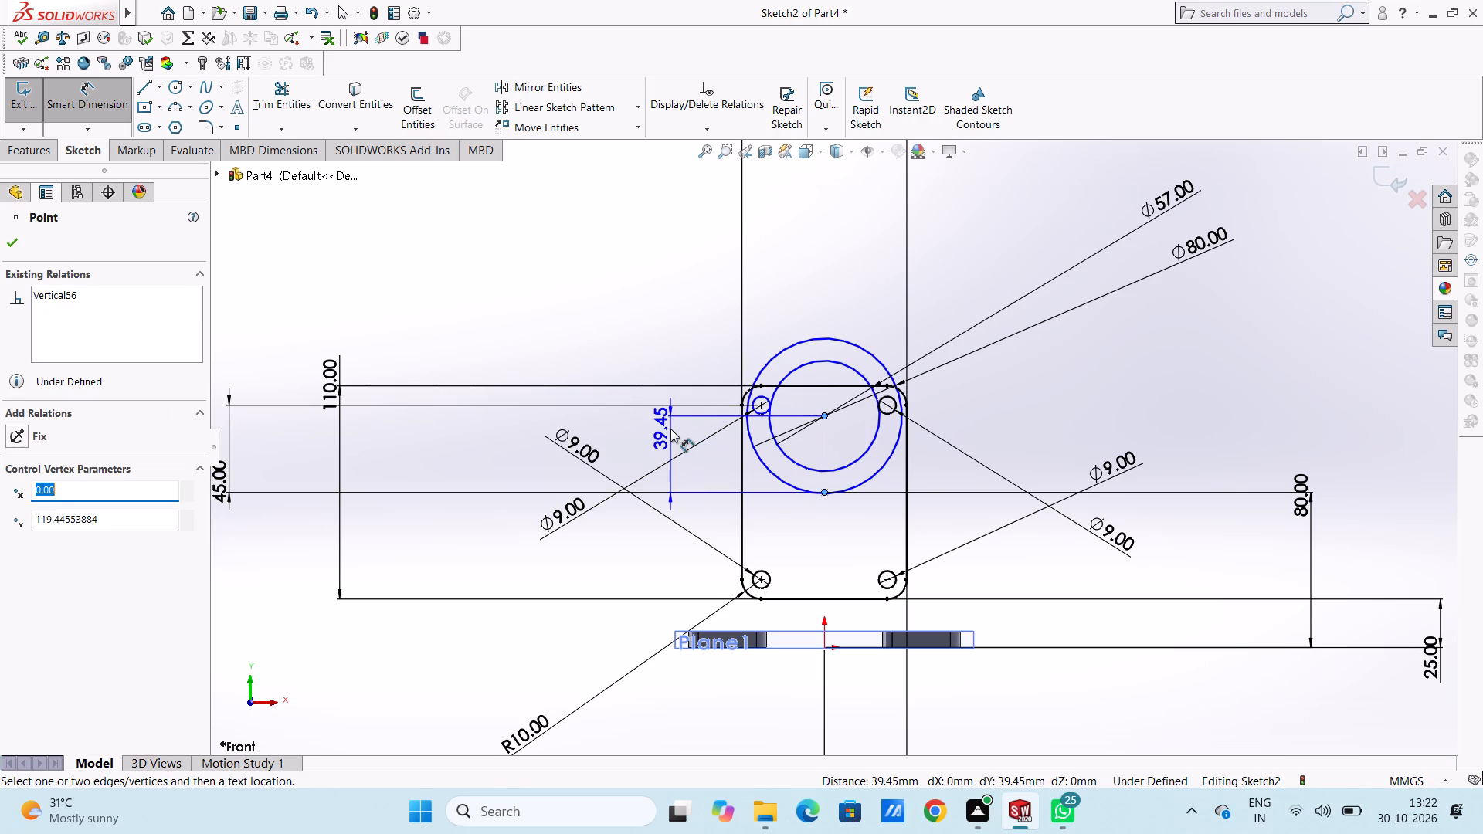
click(423, 423)
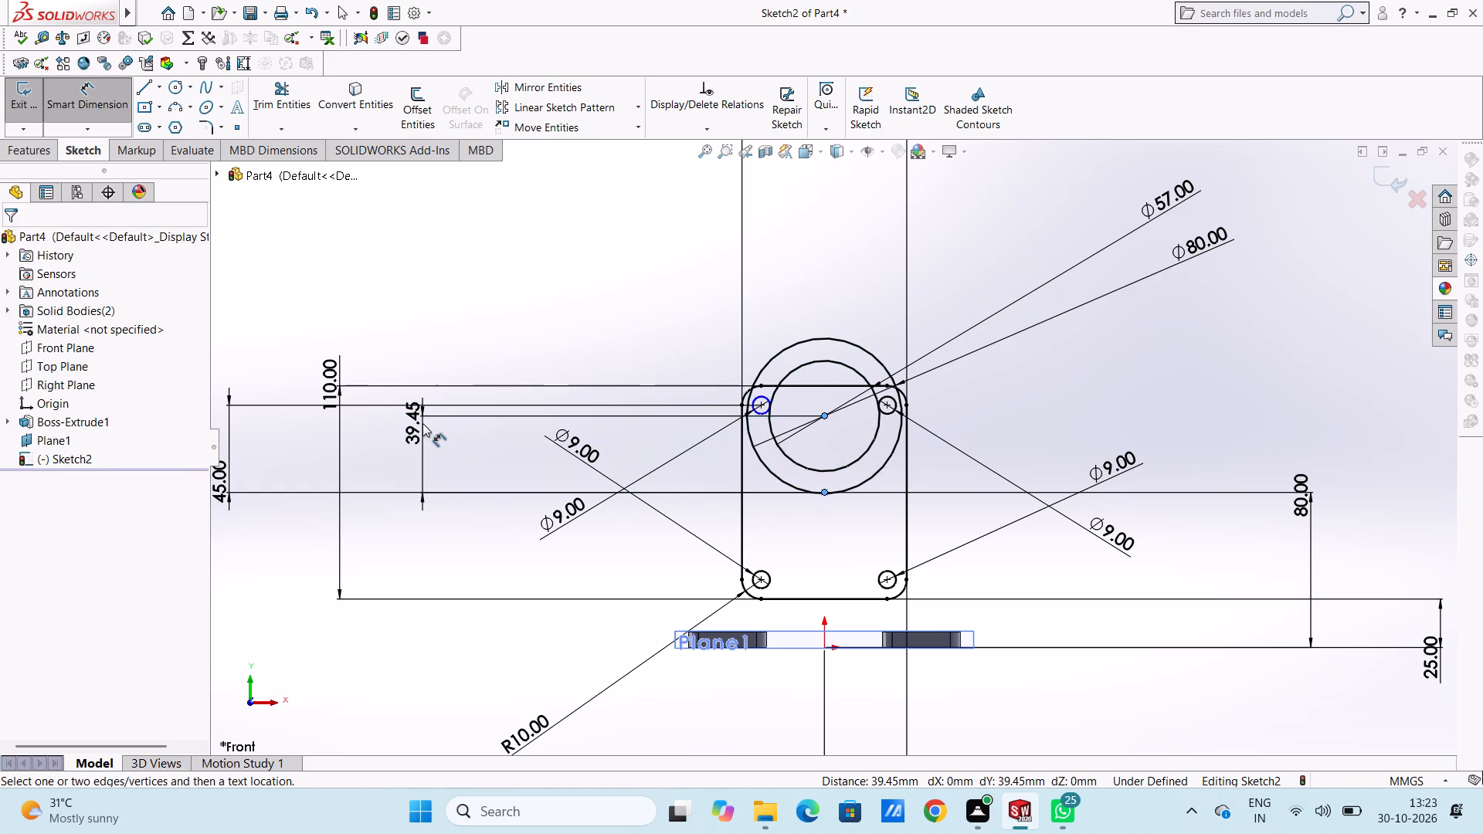
text(24)
key(Return)
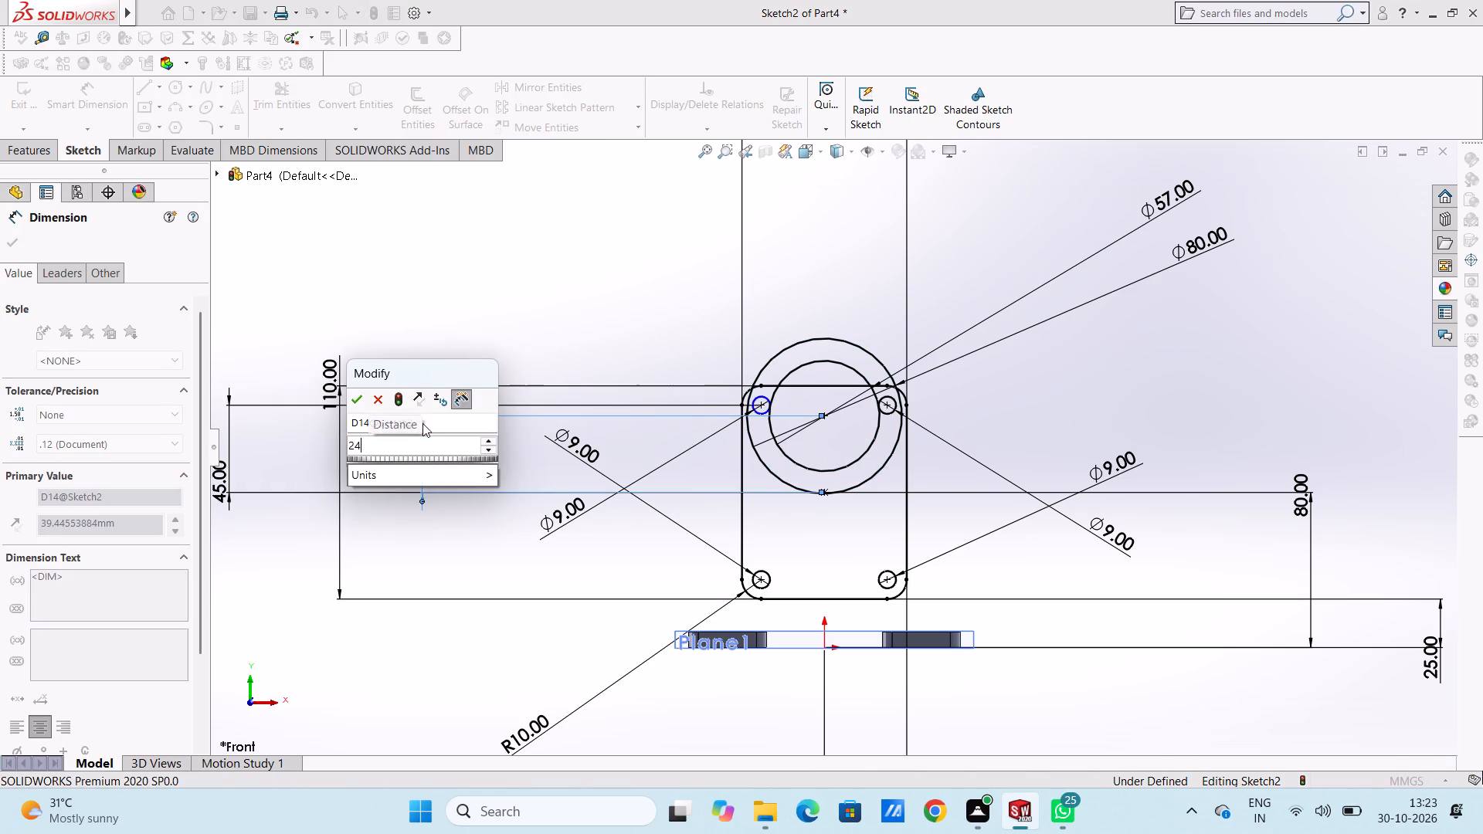
click(523, 312)
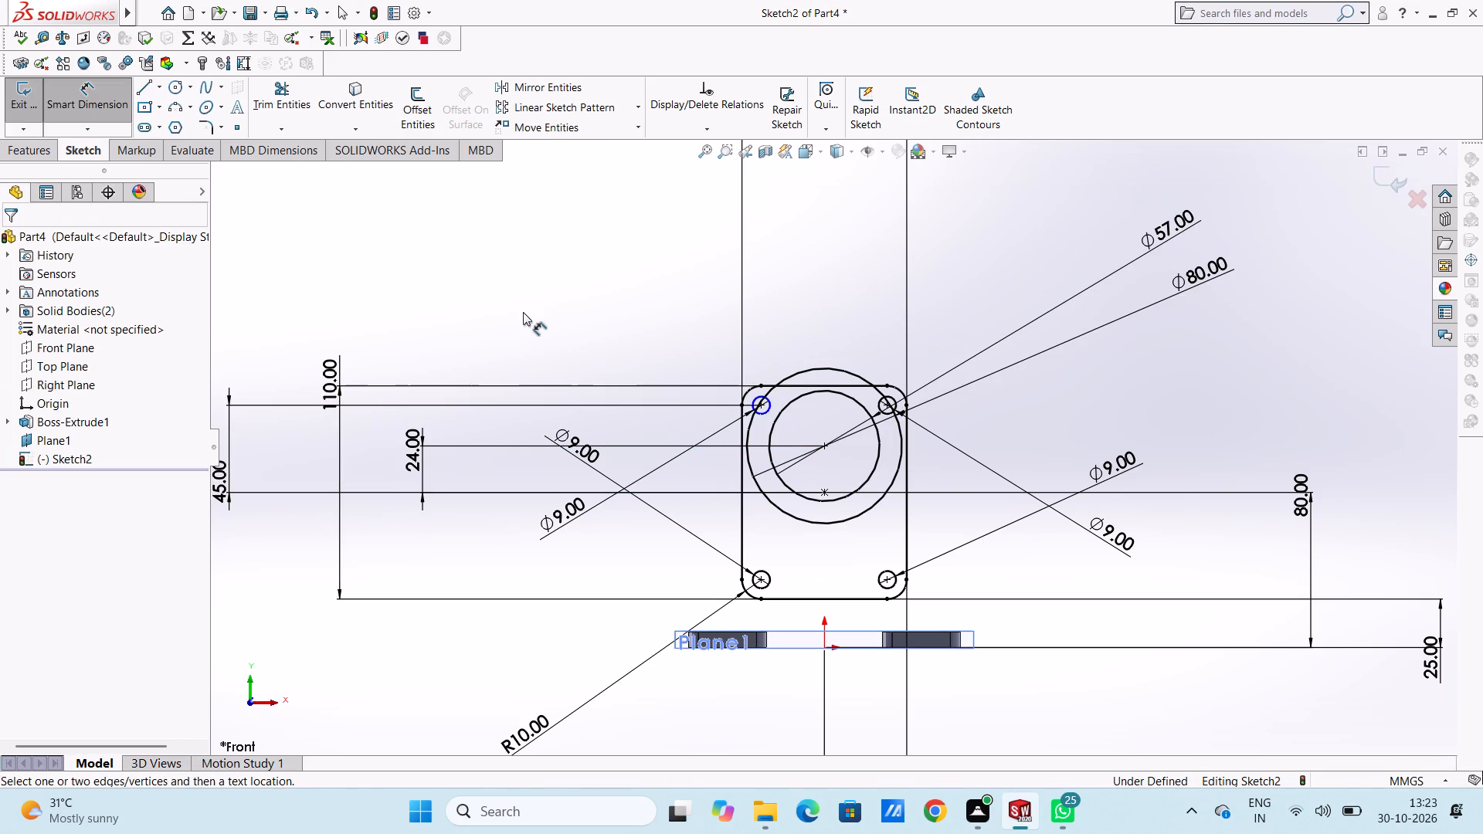
Trim away the parts of the 80 mm circle inside the filleted profile, keeping only the arc above its upper edge.
click(281, 93)
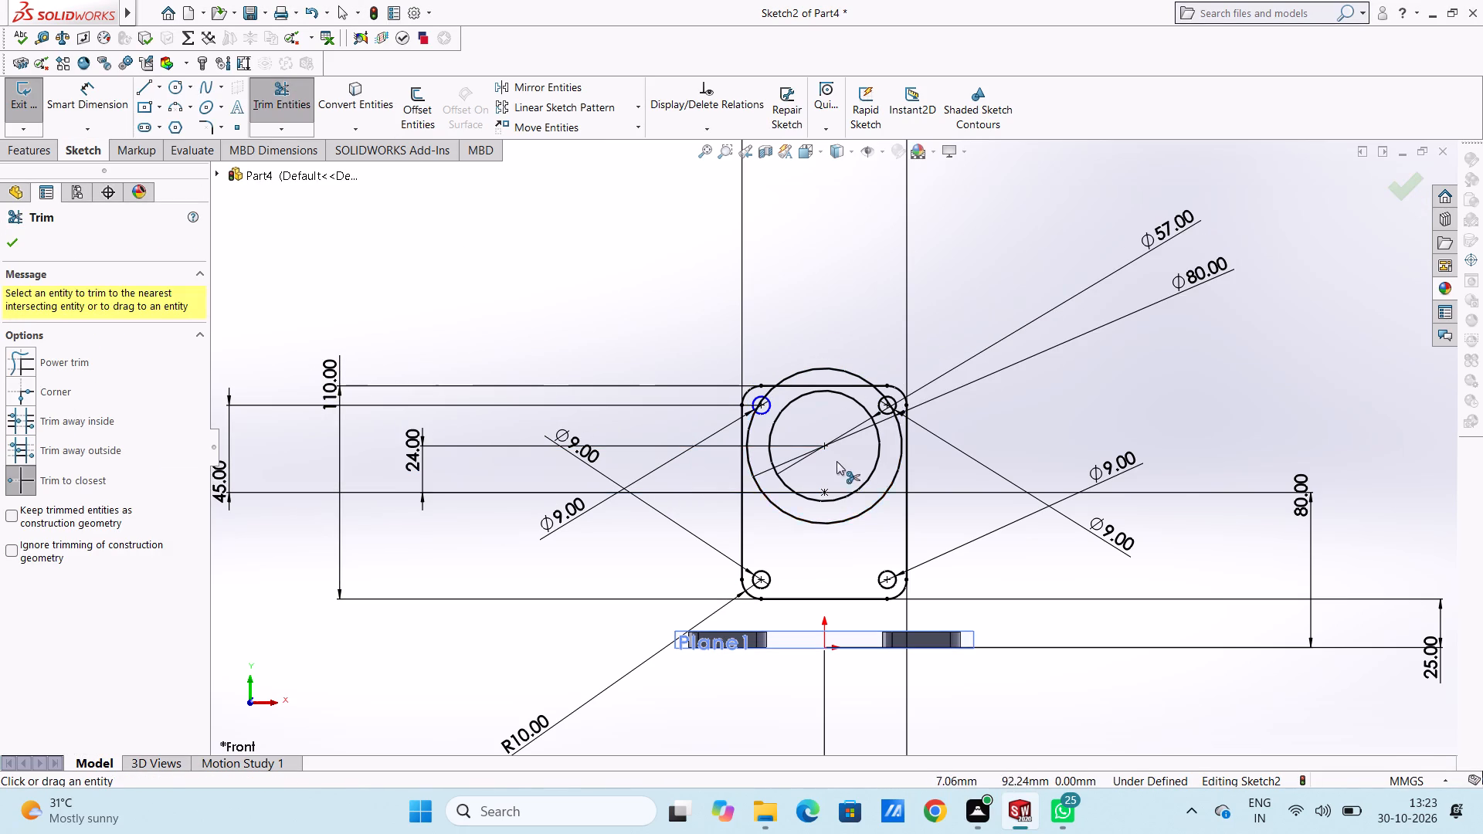
scroll(837, 461, down, 3)
click(686, 400)
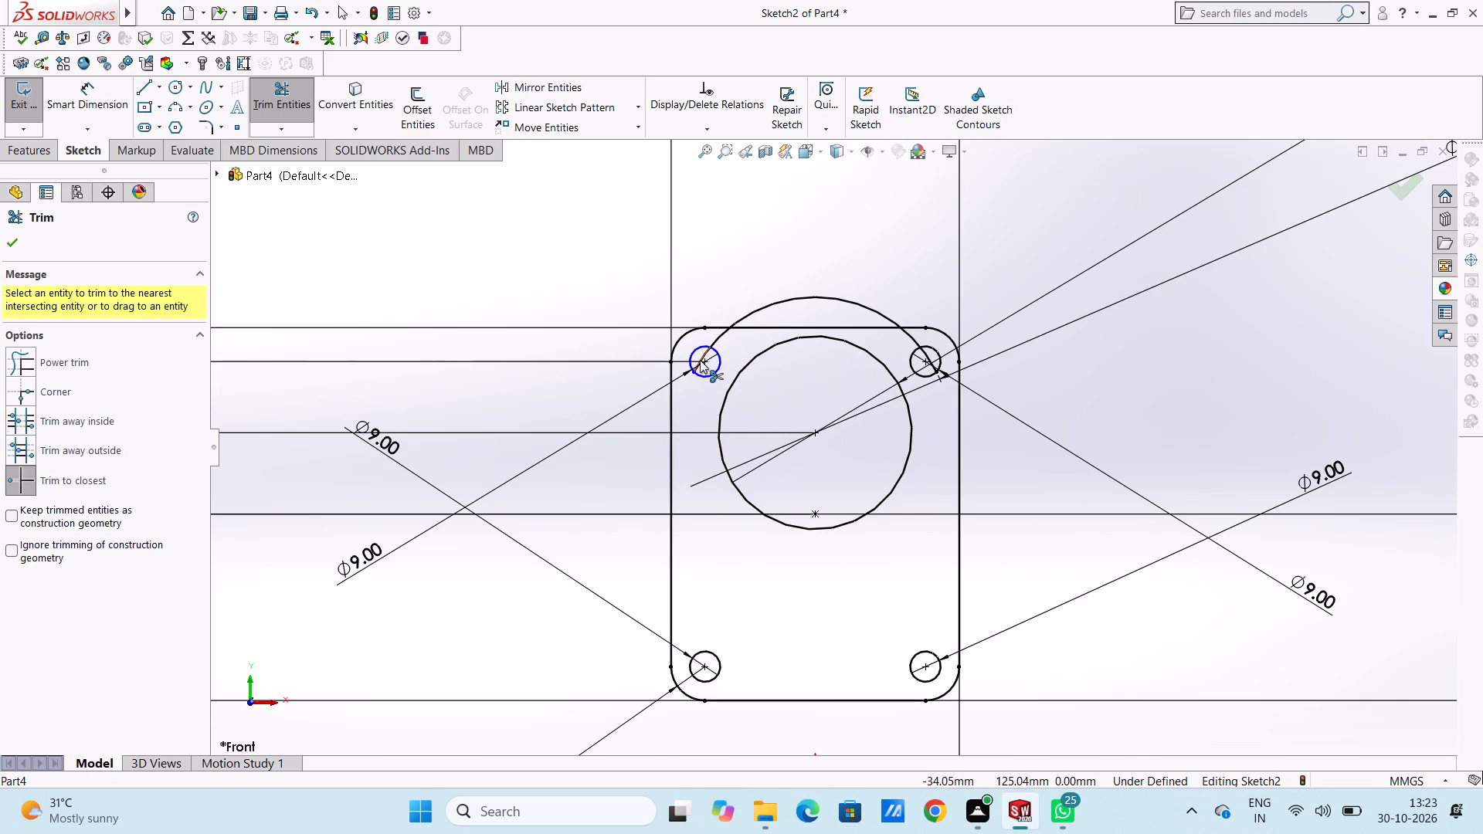
click(700, 359)
click(718, 339)
click(915, 338)
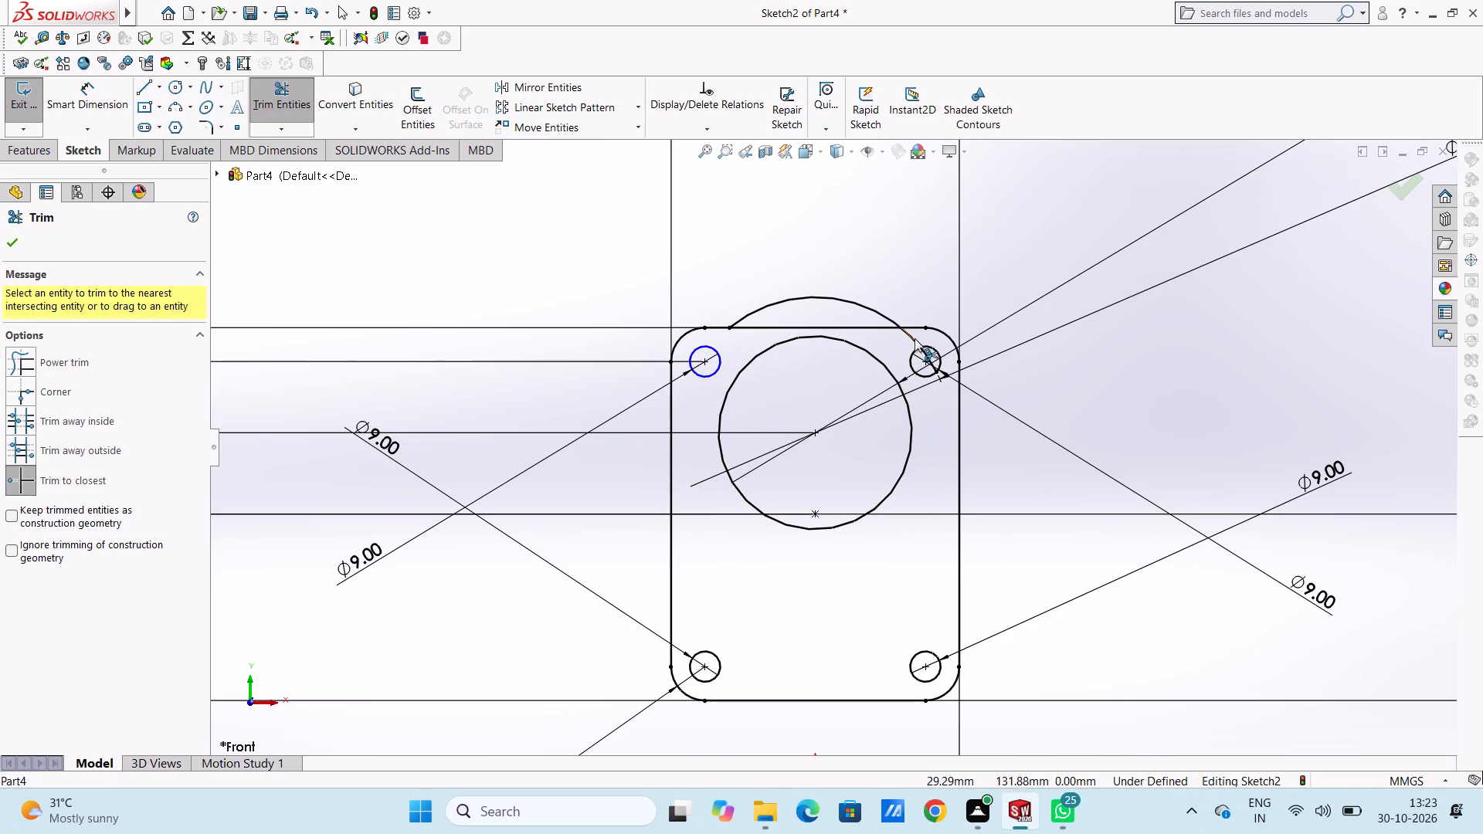
click(925, 354)
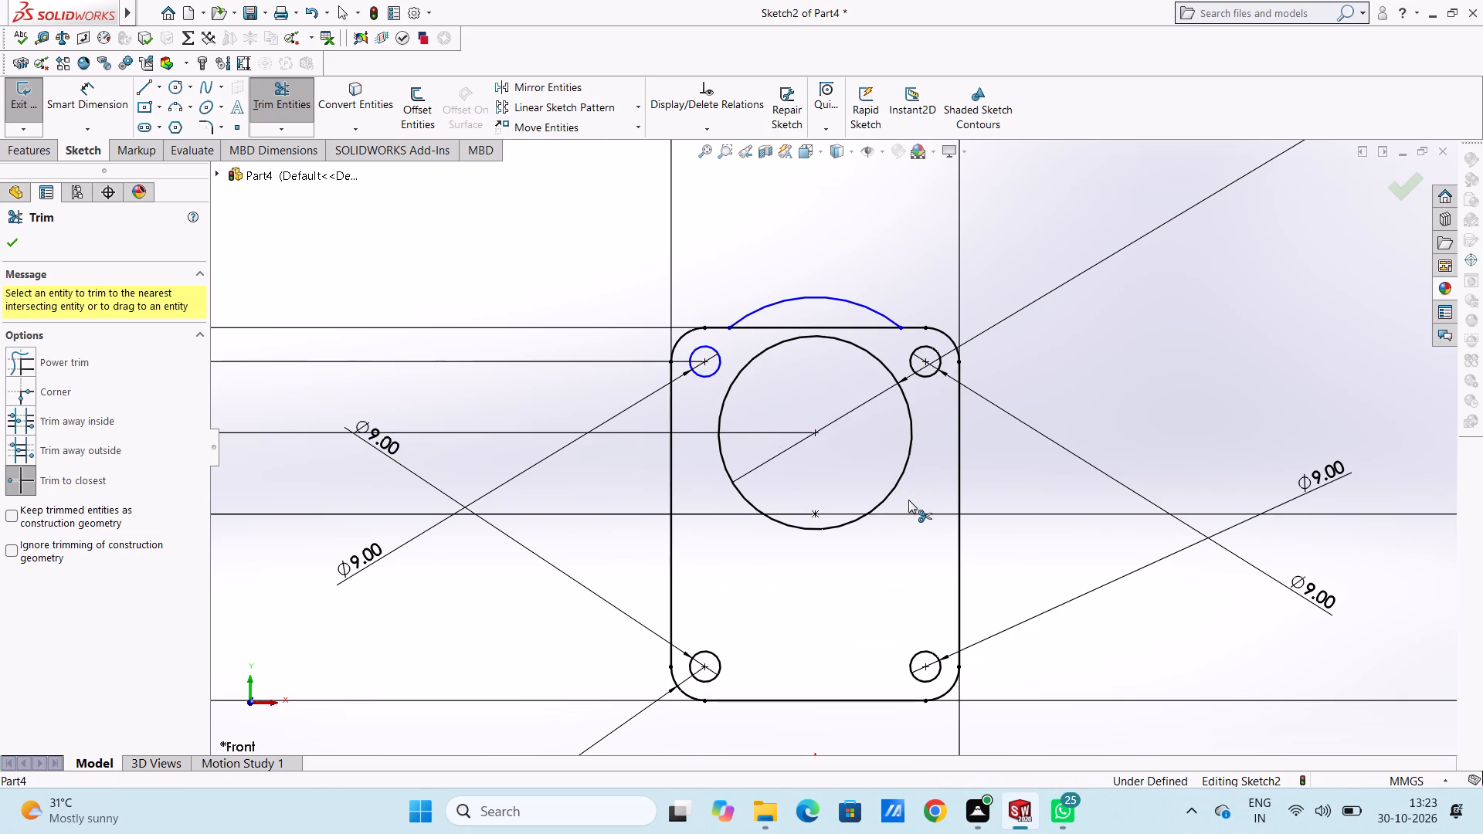
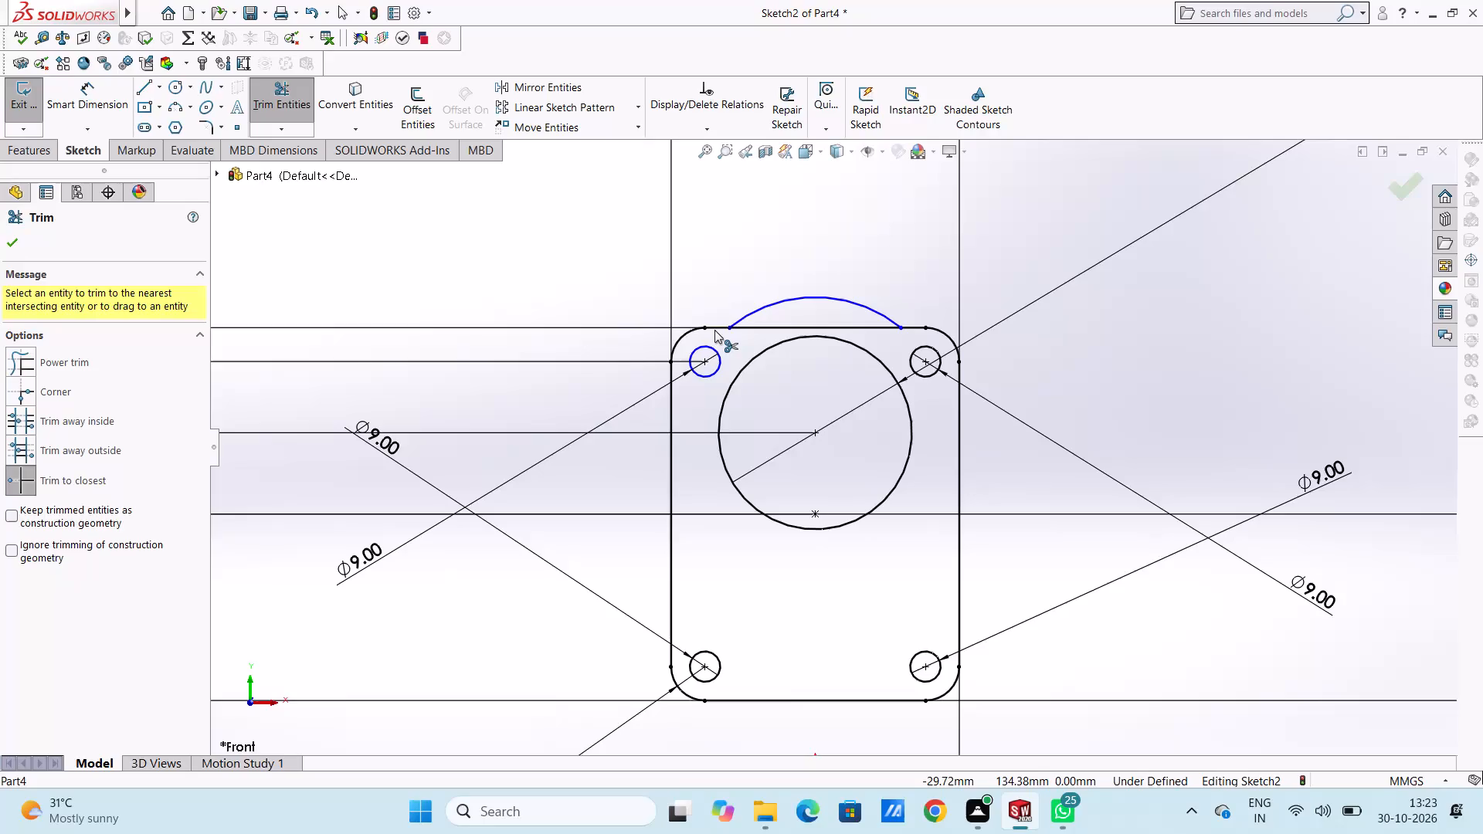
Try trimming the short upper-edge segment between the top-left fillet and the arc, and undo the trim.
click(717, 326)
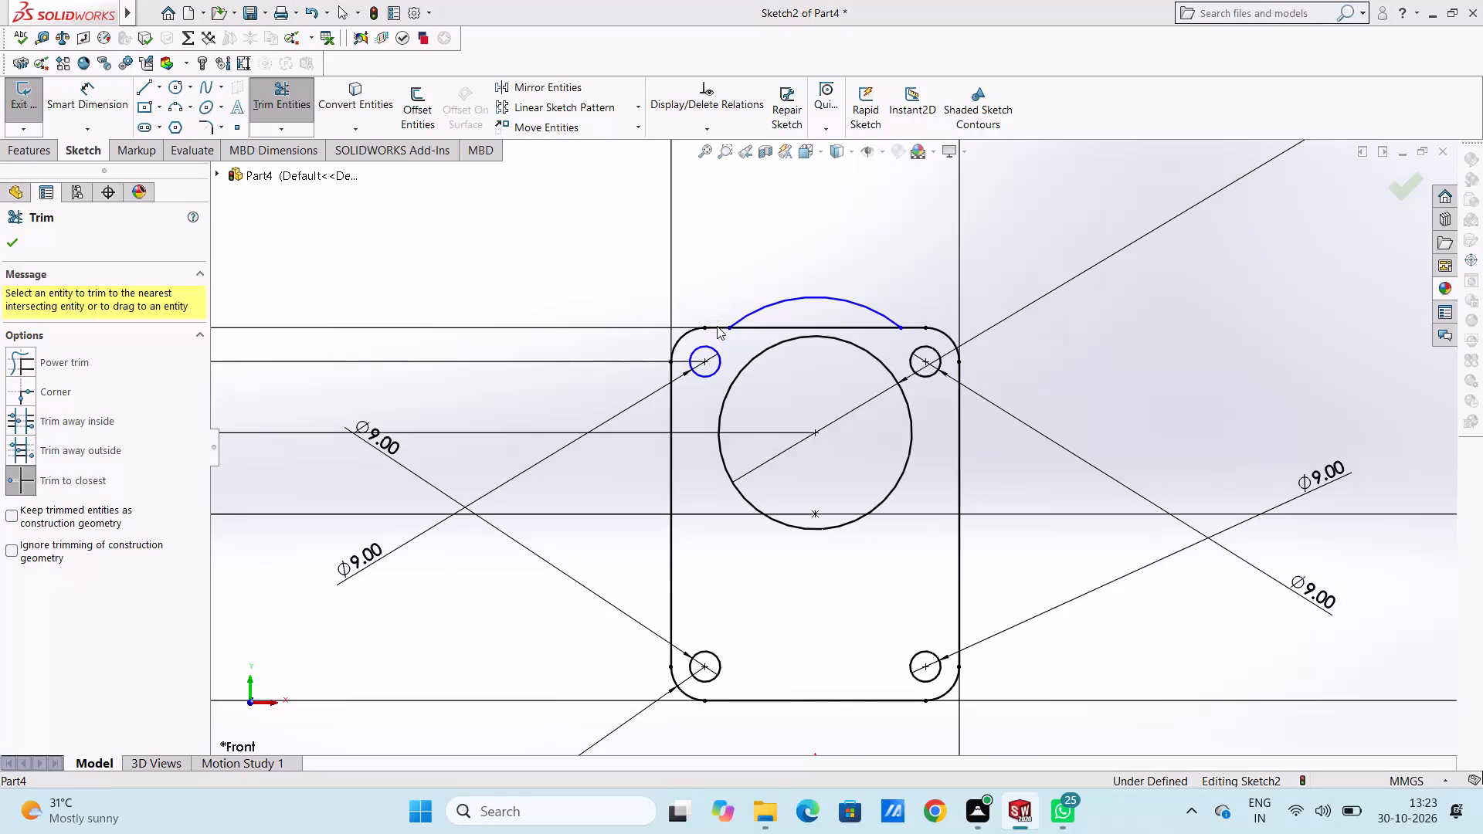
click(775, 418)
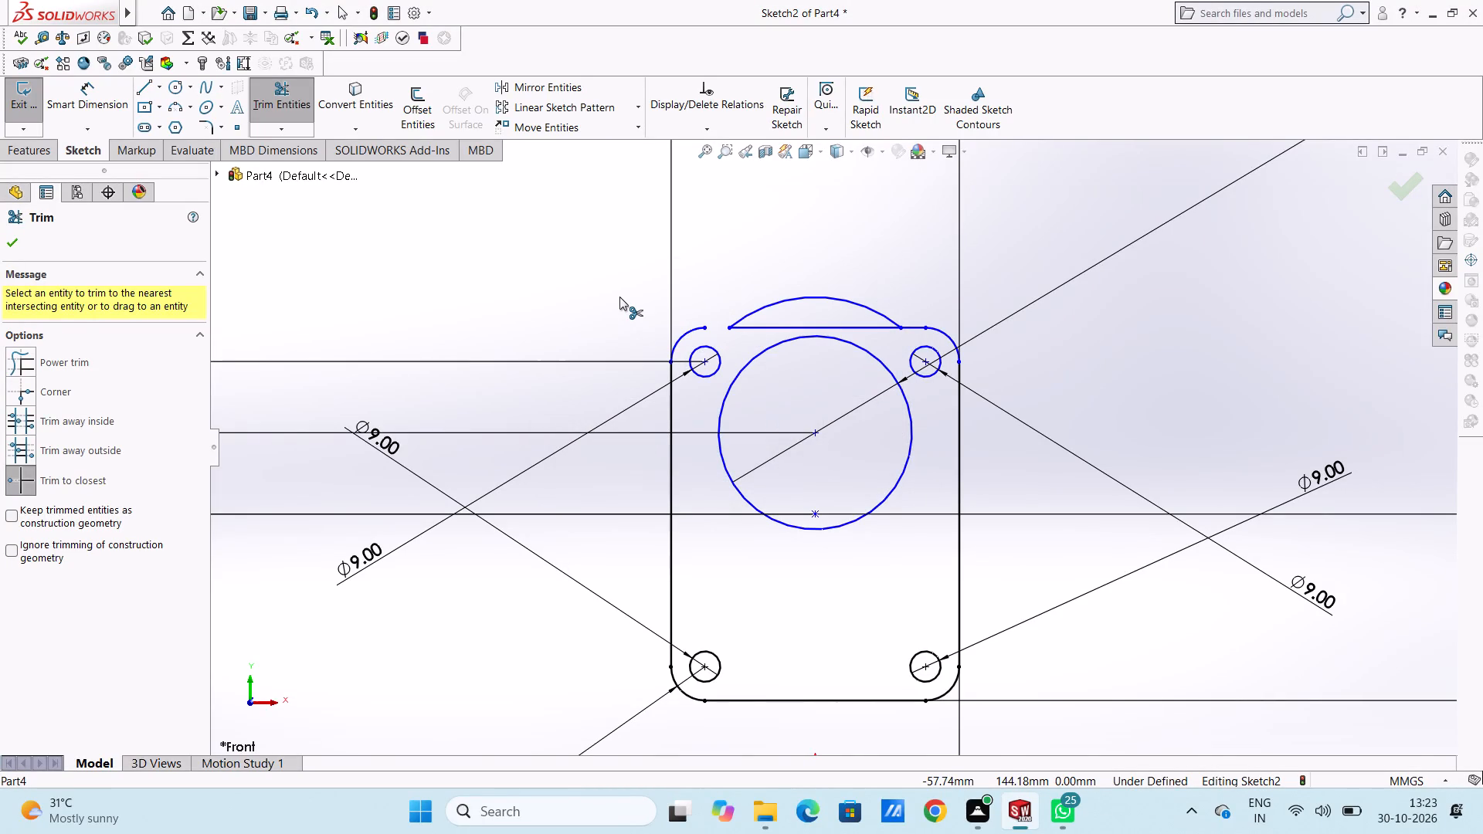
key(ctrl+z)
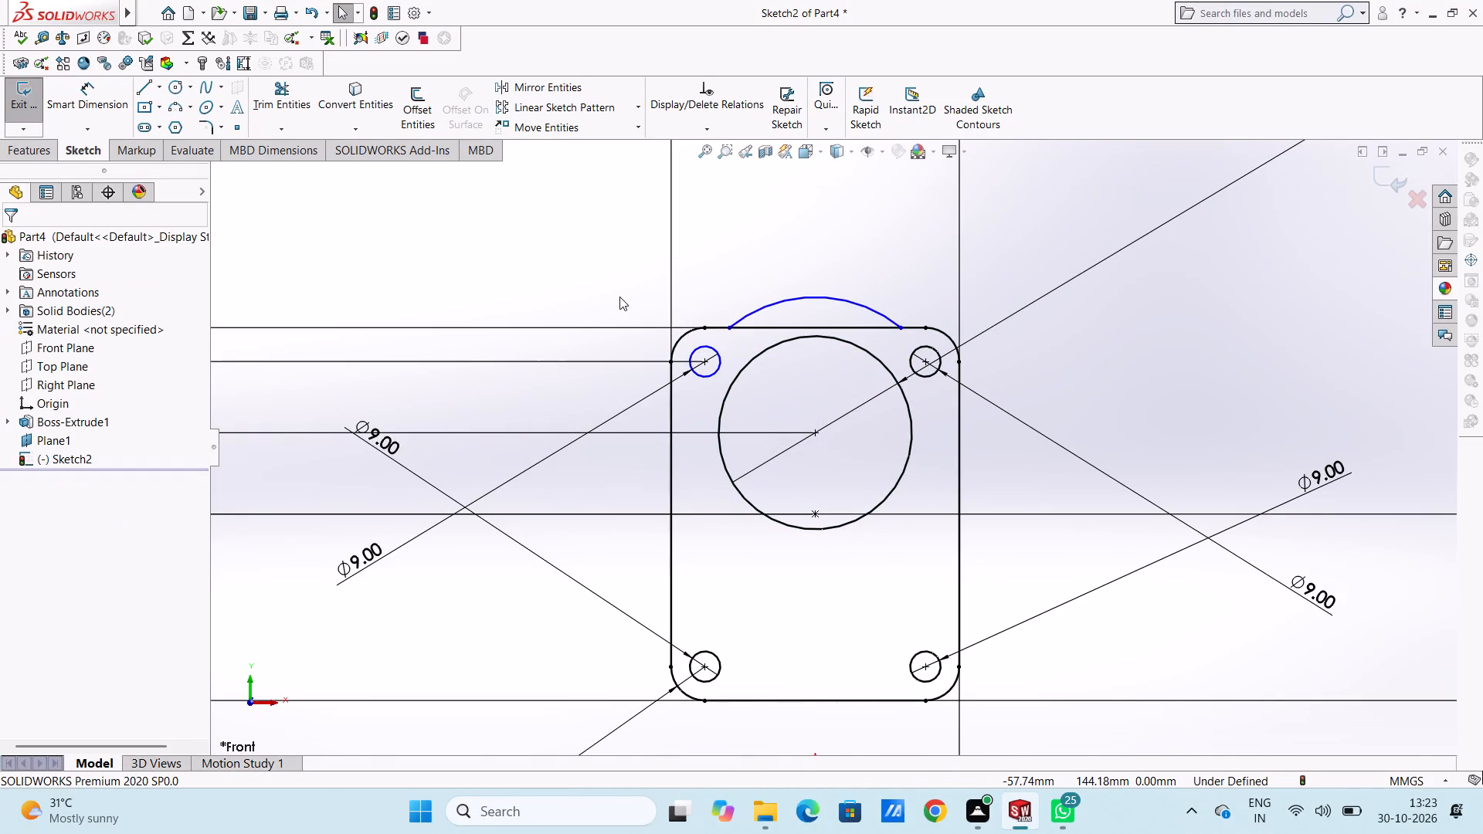
Trim away the part of the profile's upper edge beneath the top arc, joining the arc to the outline.
drag(292, 91, 296, 108)
click(742, 333)
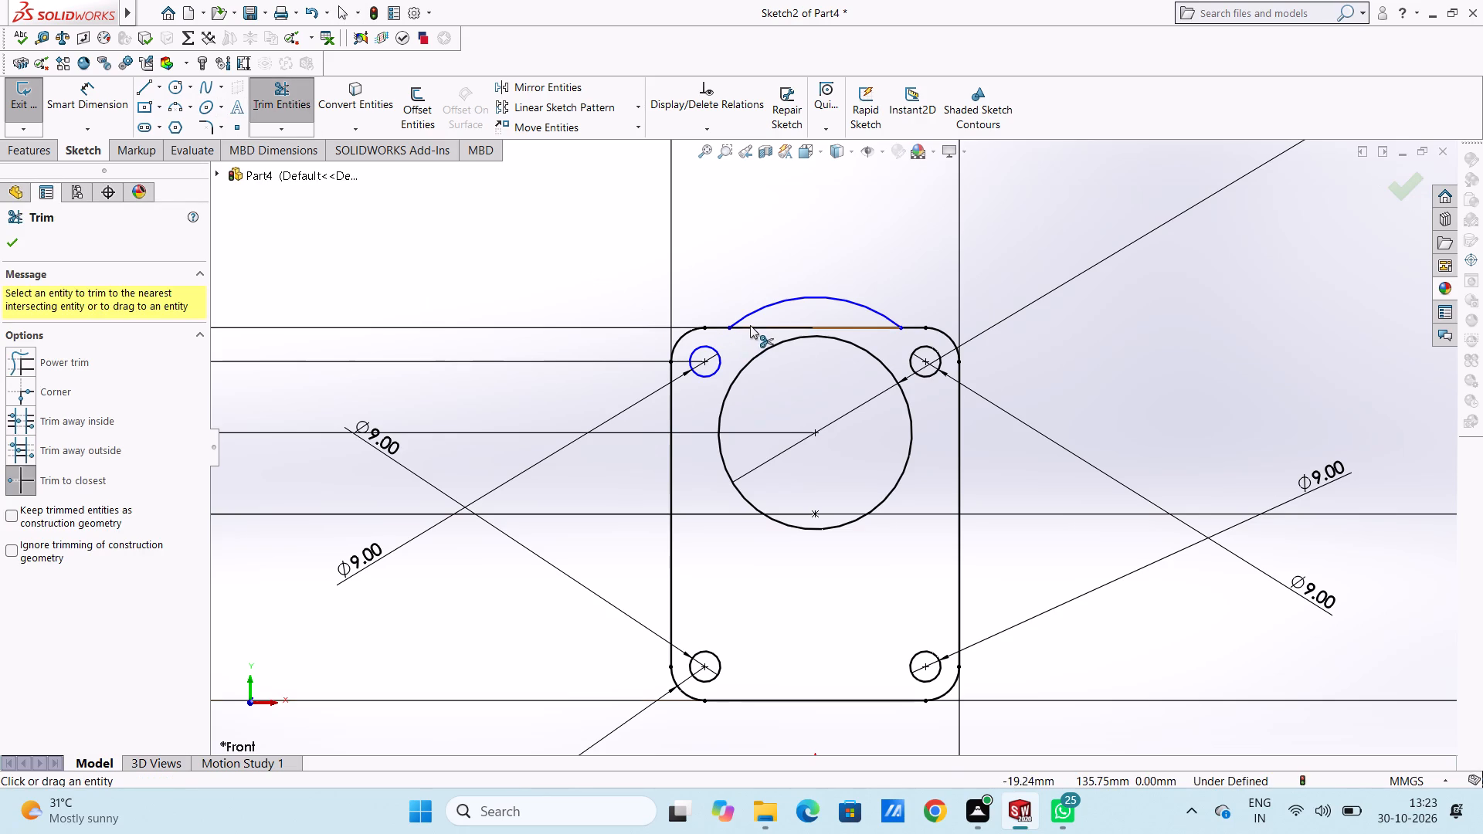
double_click(750, 326)
click(782, 424)
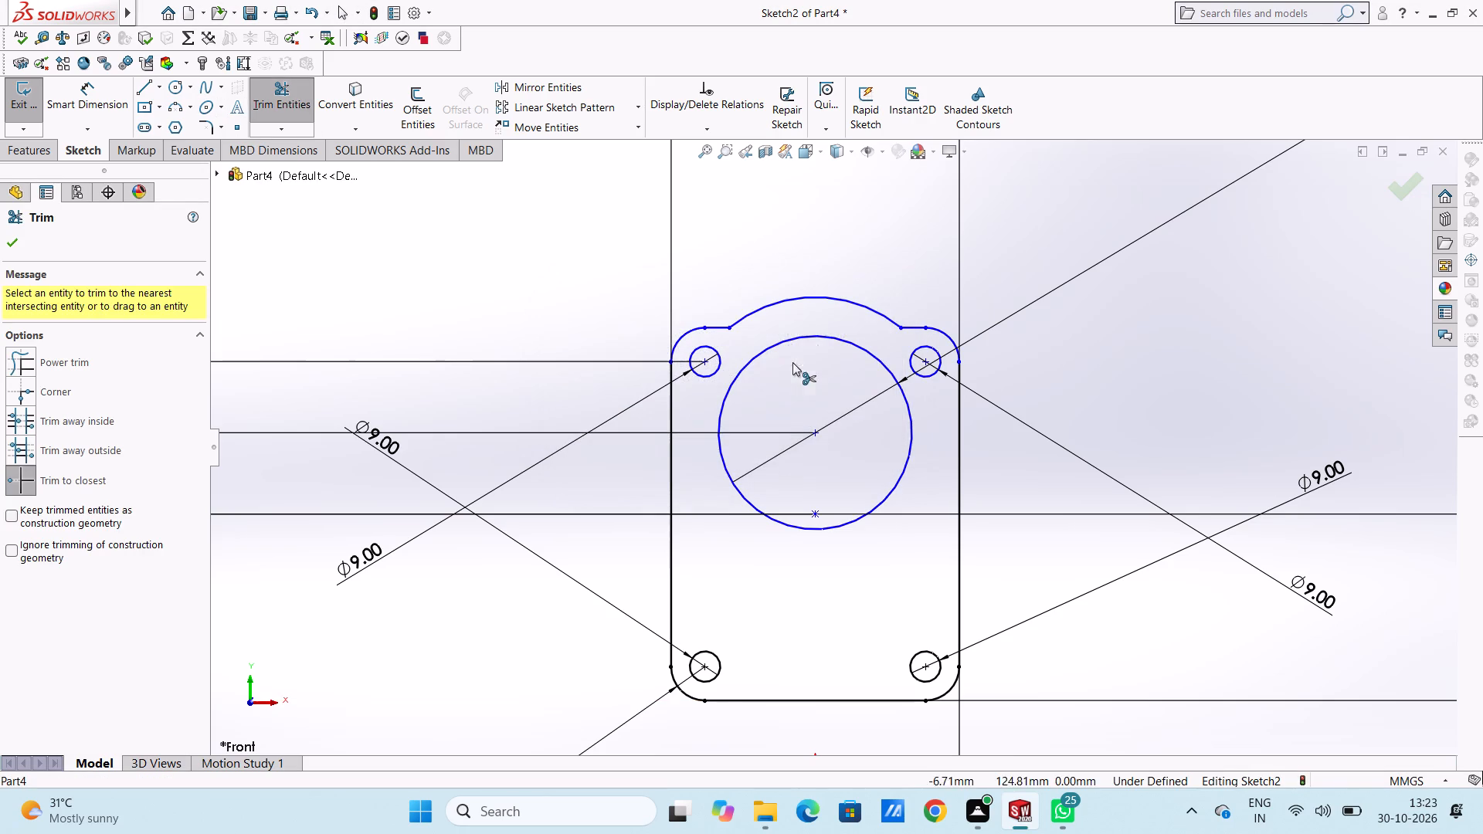
scroll(830, 332, up, 4)
scroll(835, 508, down, 2)
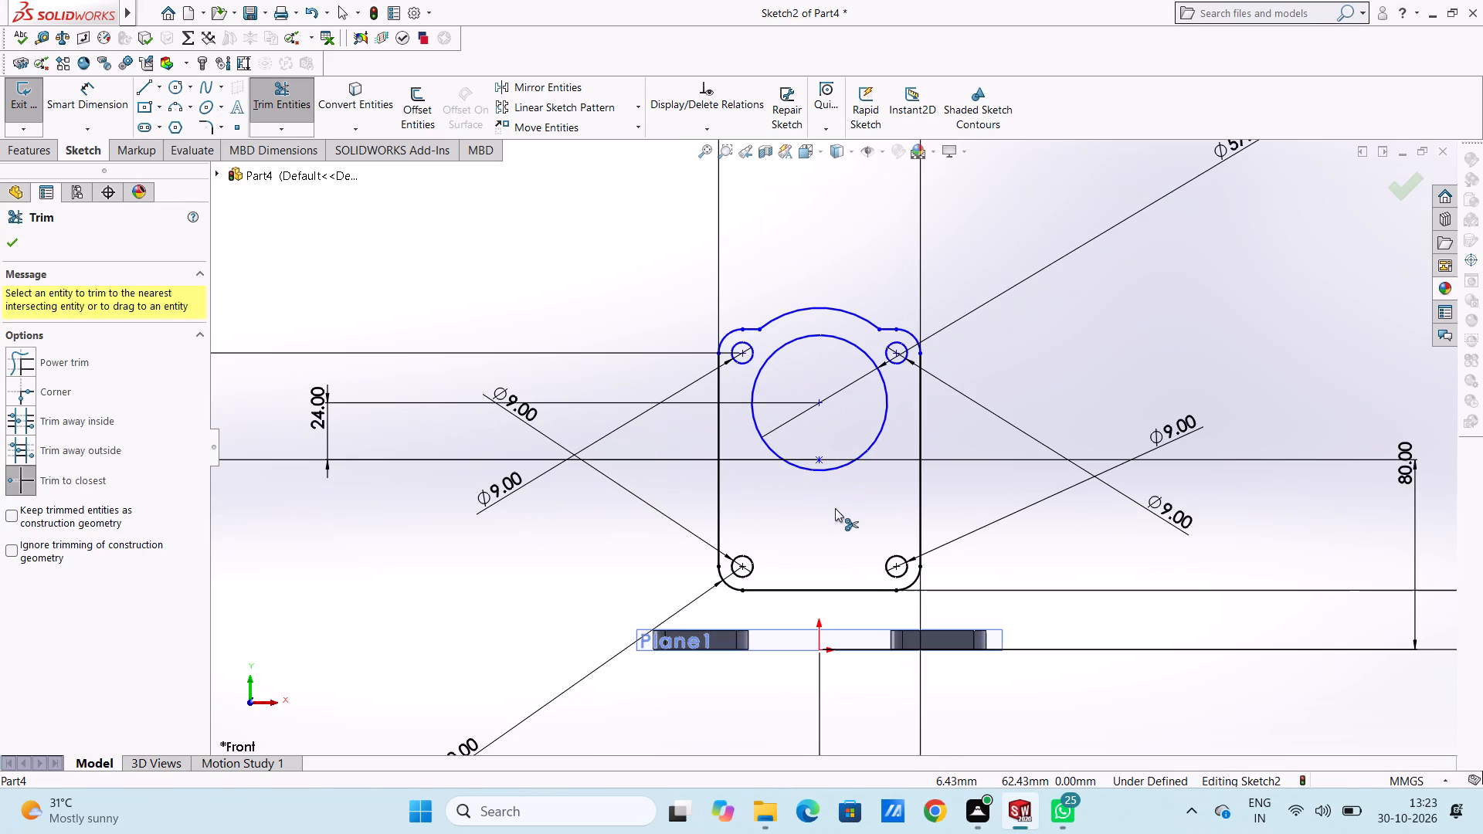
click(18, 231)
click(480, 287)
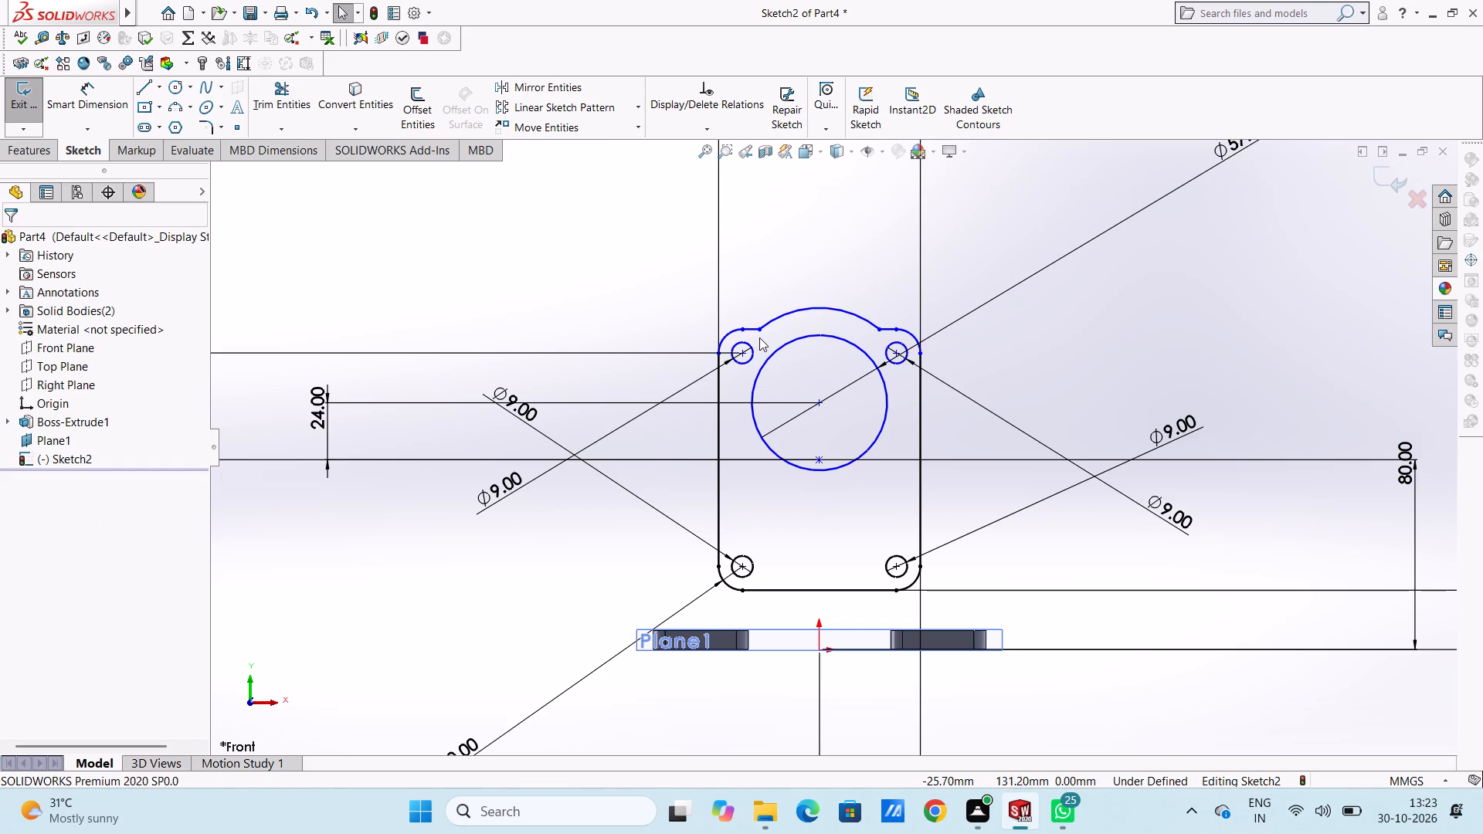
Add a Fix relation to the top arc's left endpoint on the profile's upper edge.
click(759, 333)
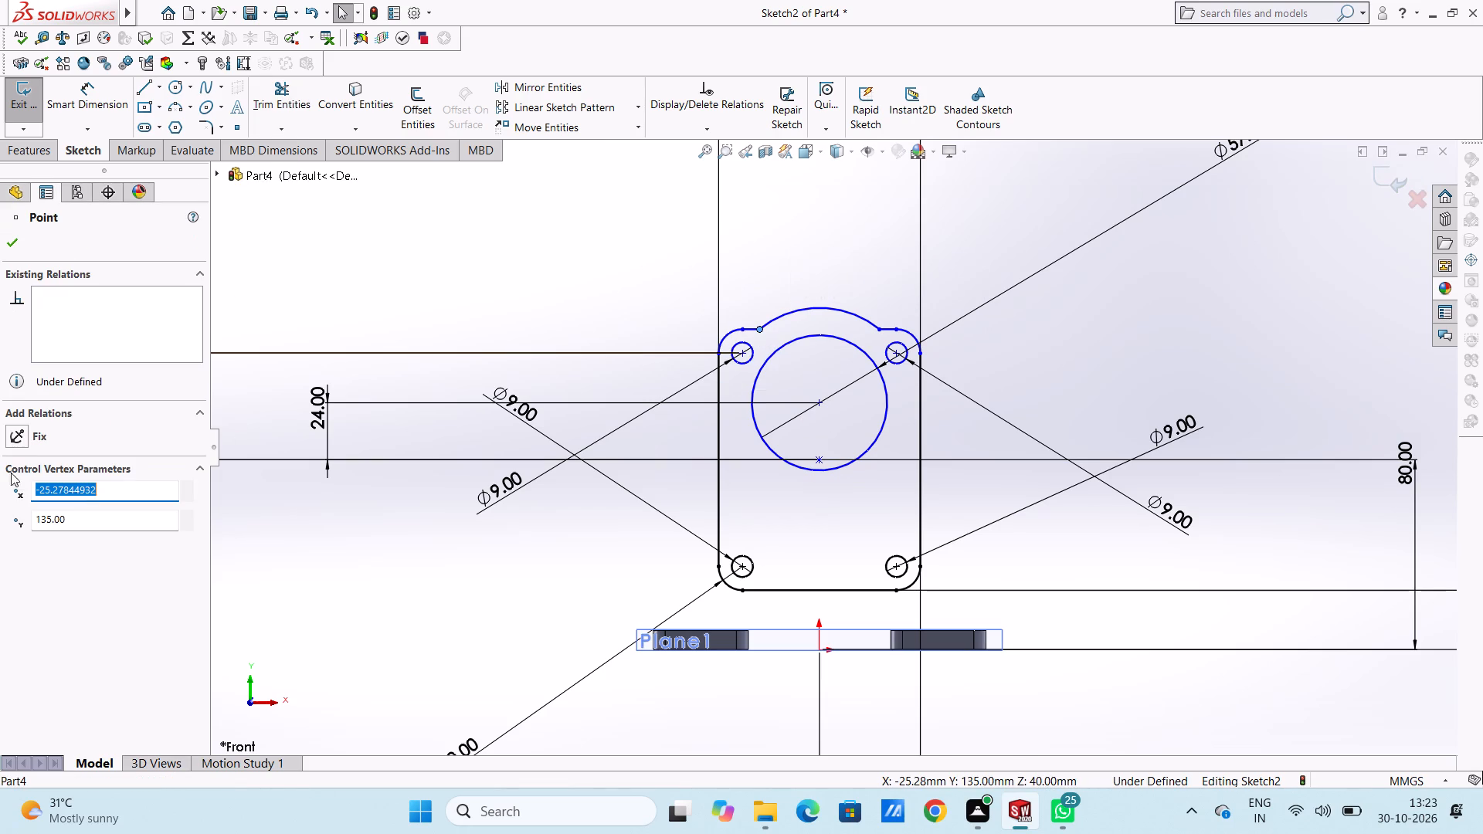
click(13, 432)
click(419, 323)
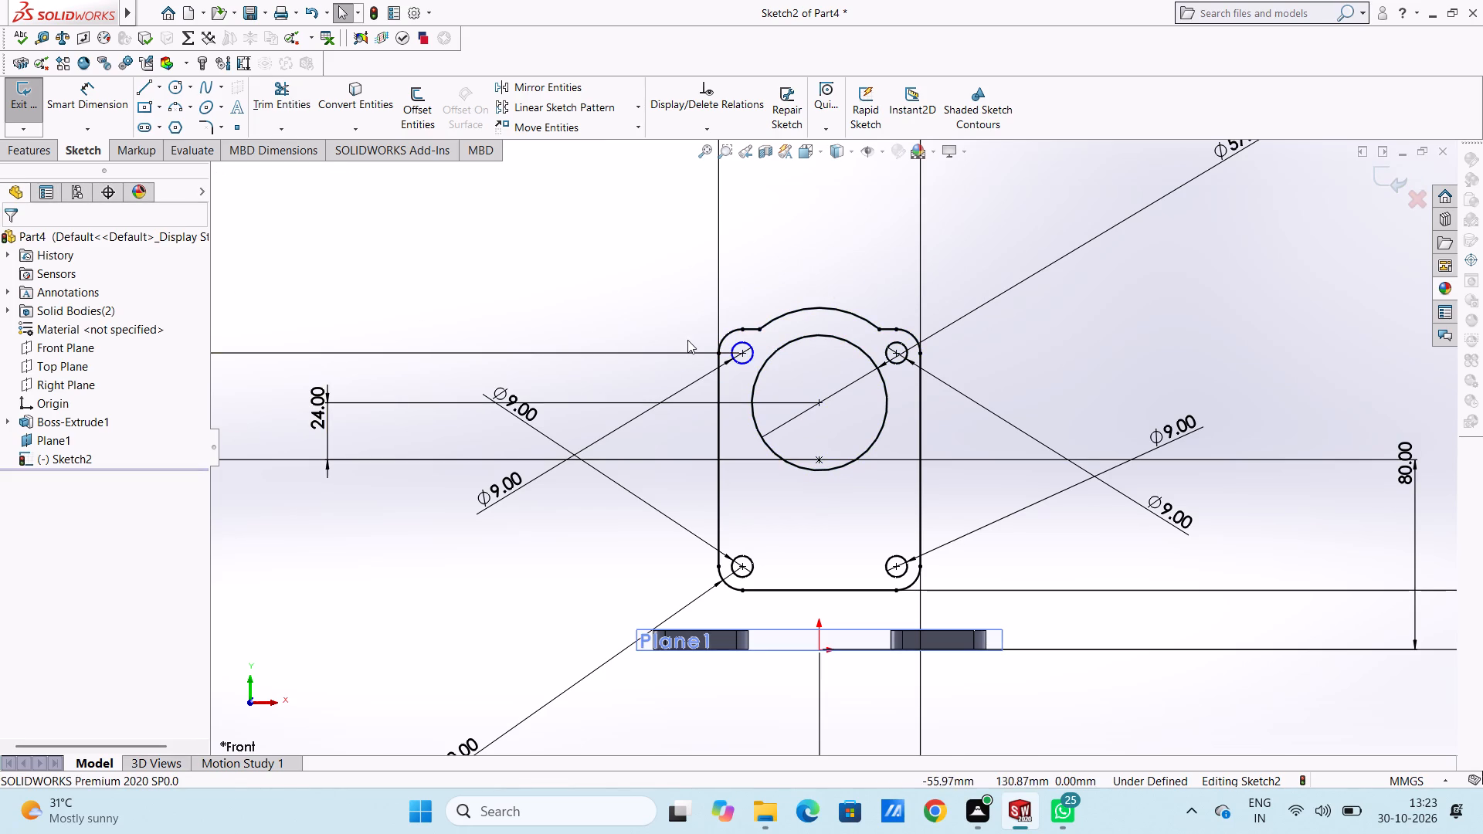
Draw two concentric circles of radius 40 mm and 28.5 mm in the profile's lower half, centred vertically in line with the origin.
scroll(690, 340, up, 3)
scroll(900, 599, down, 2)
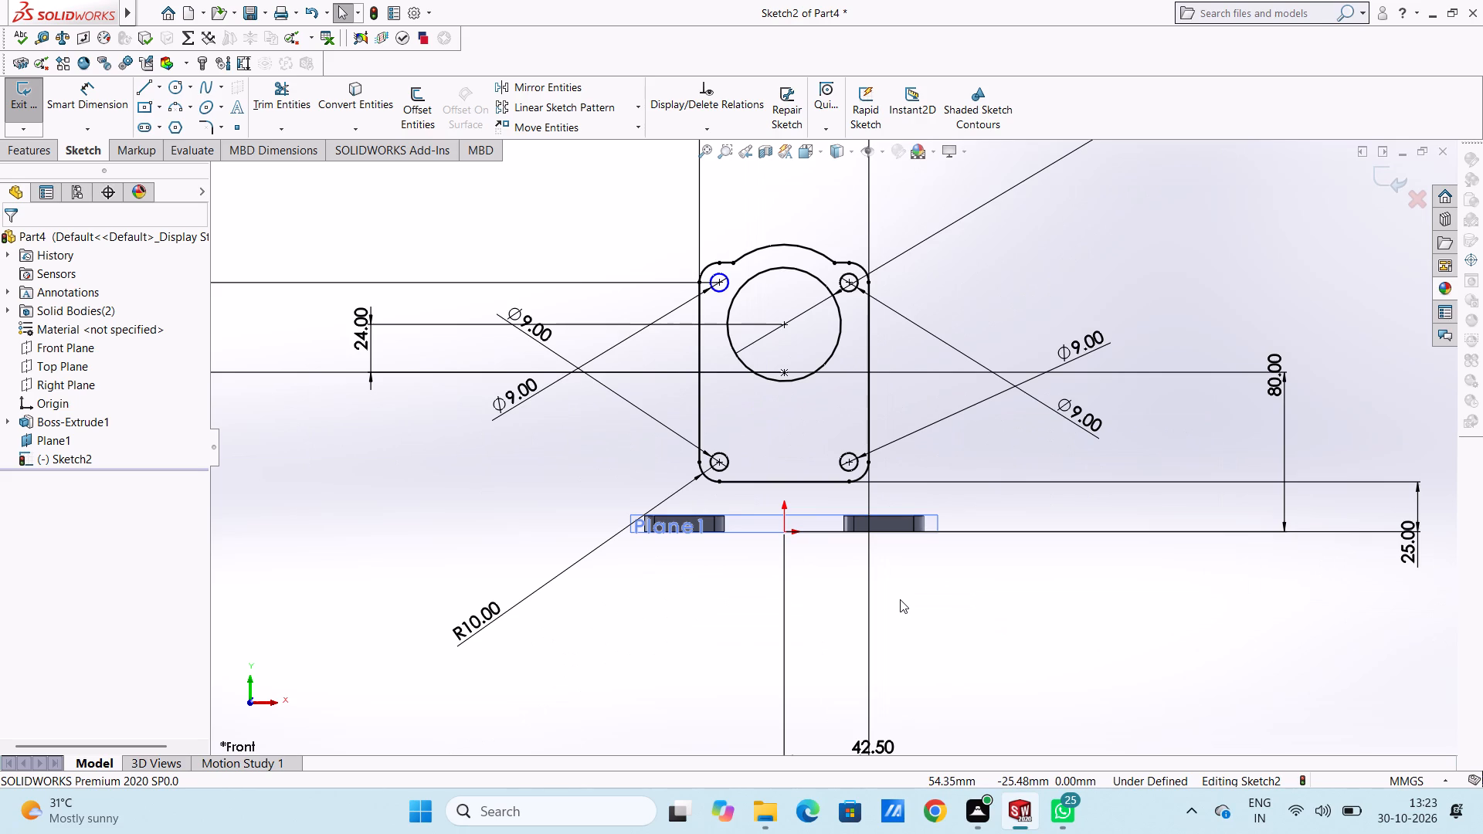
scroll(790, 537, up, 3)
scroll(806, 504, down, 1)
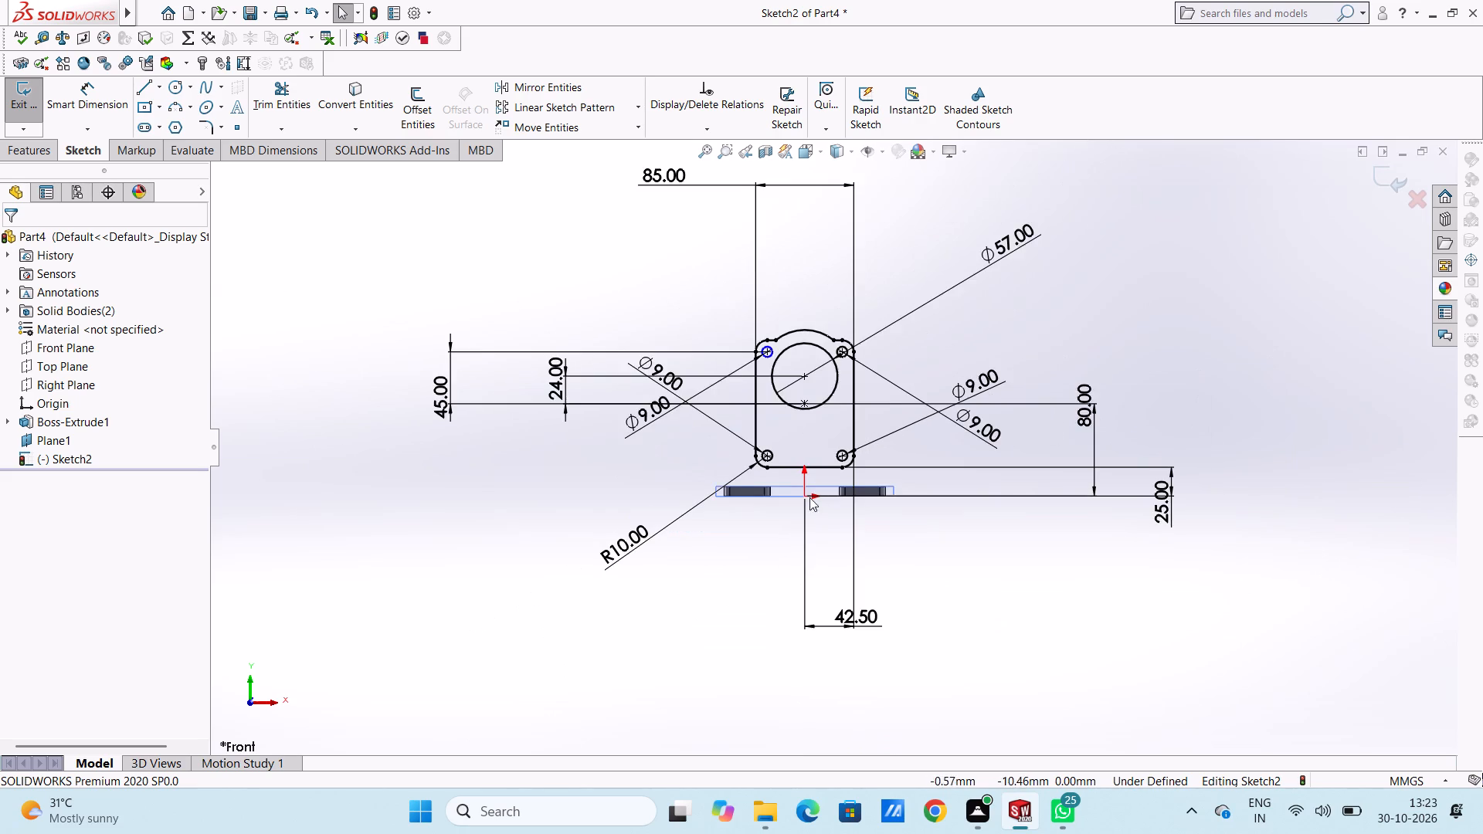
click(169, 85)
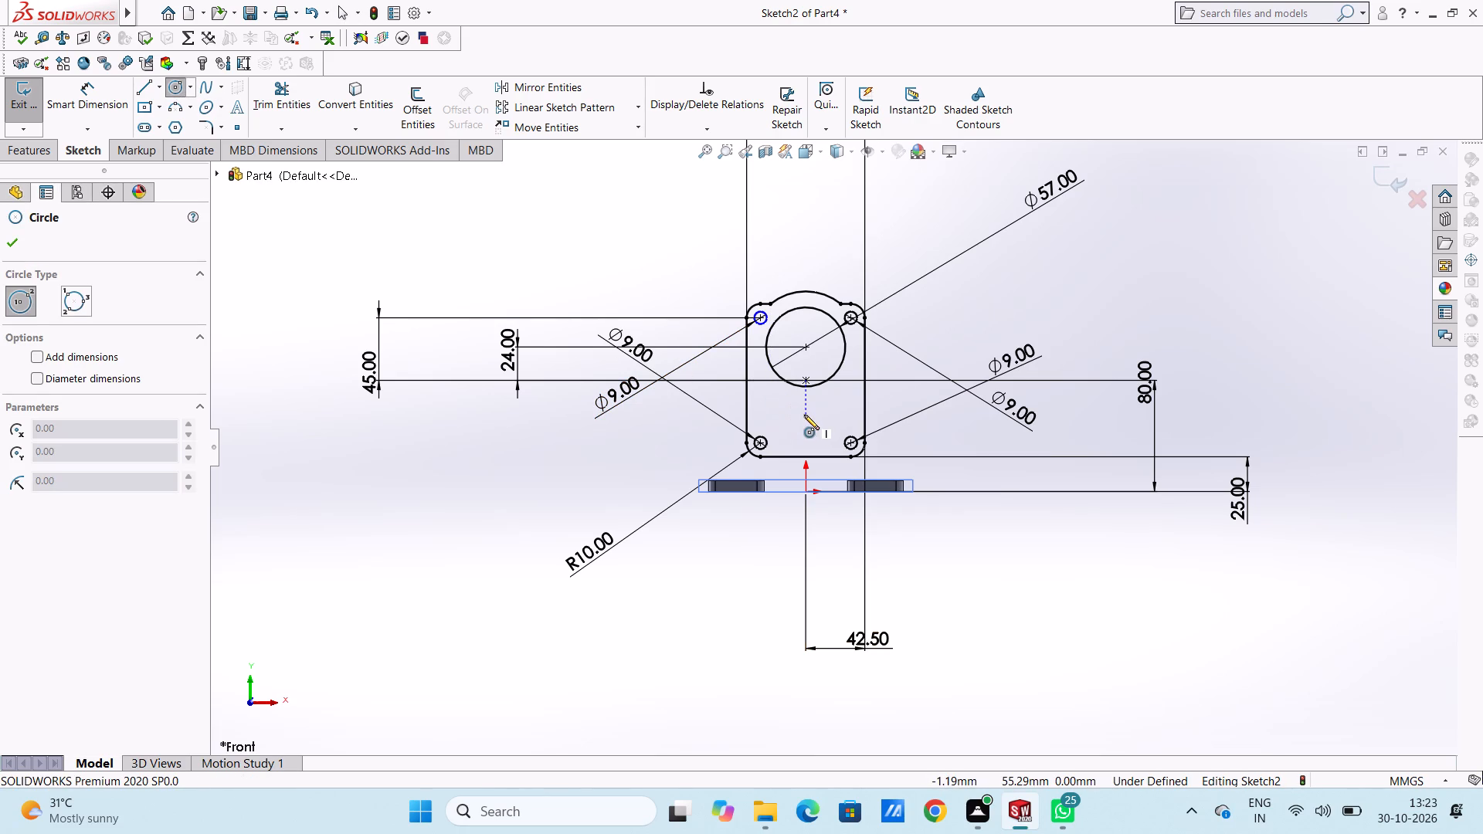
click(805, 419)
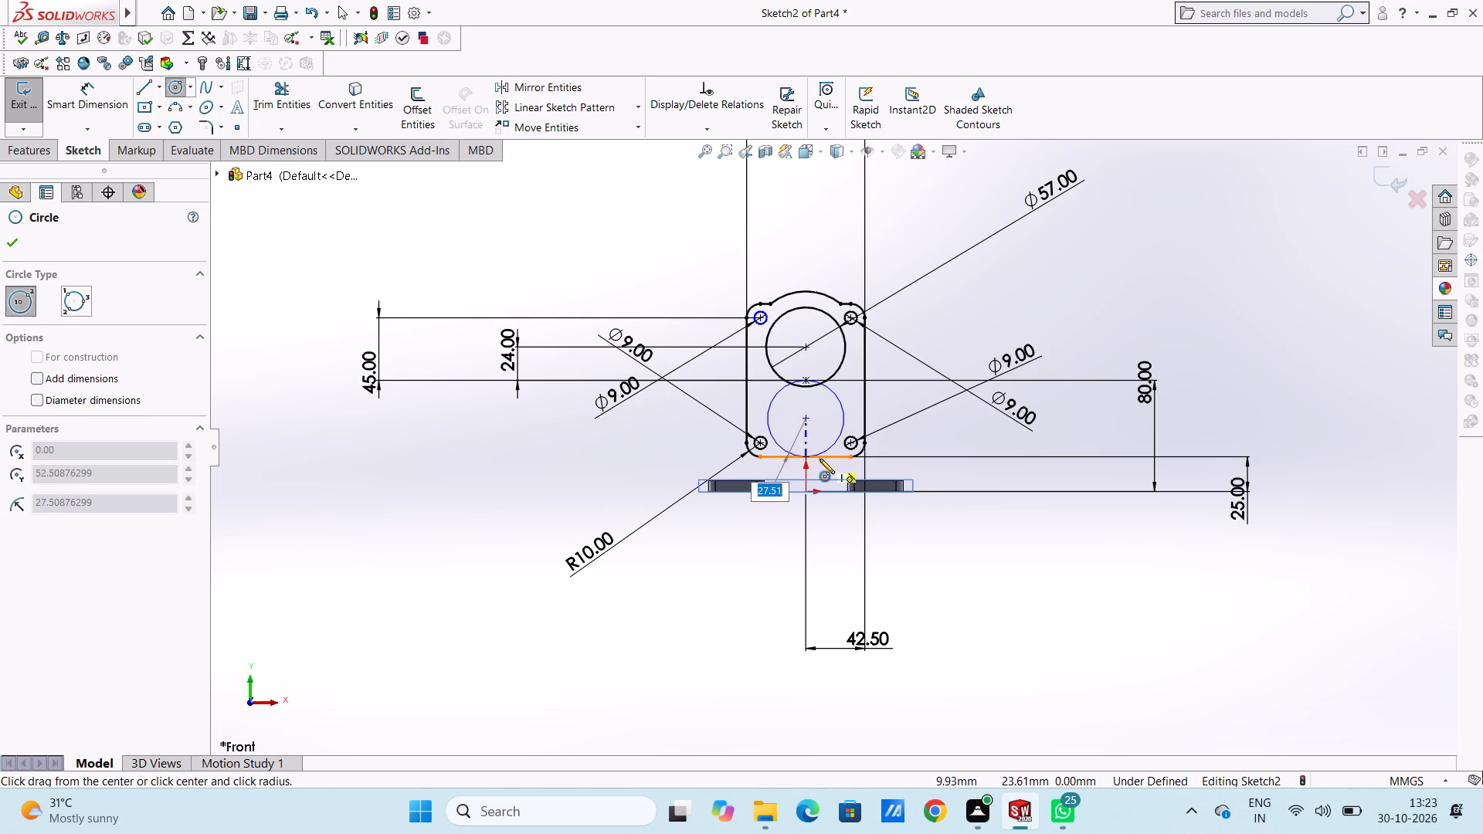
text(40)
key(Return)
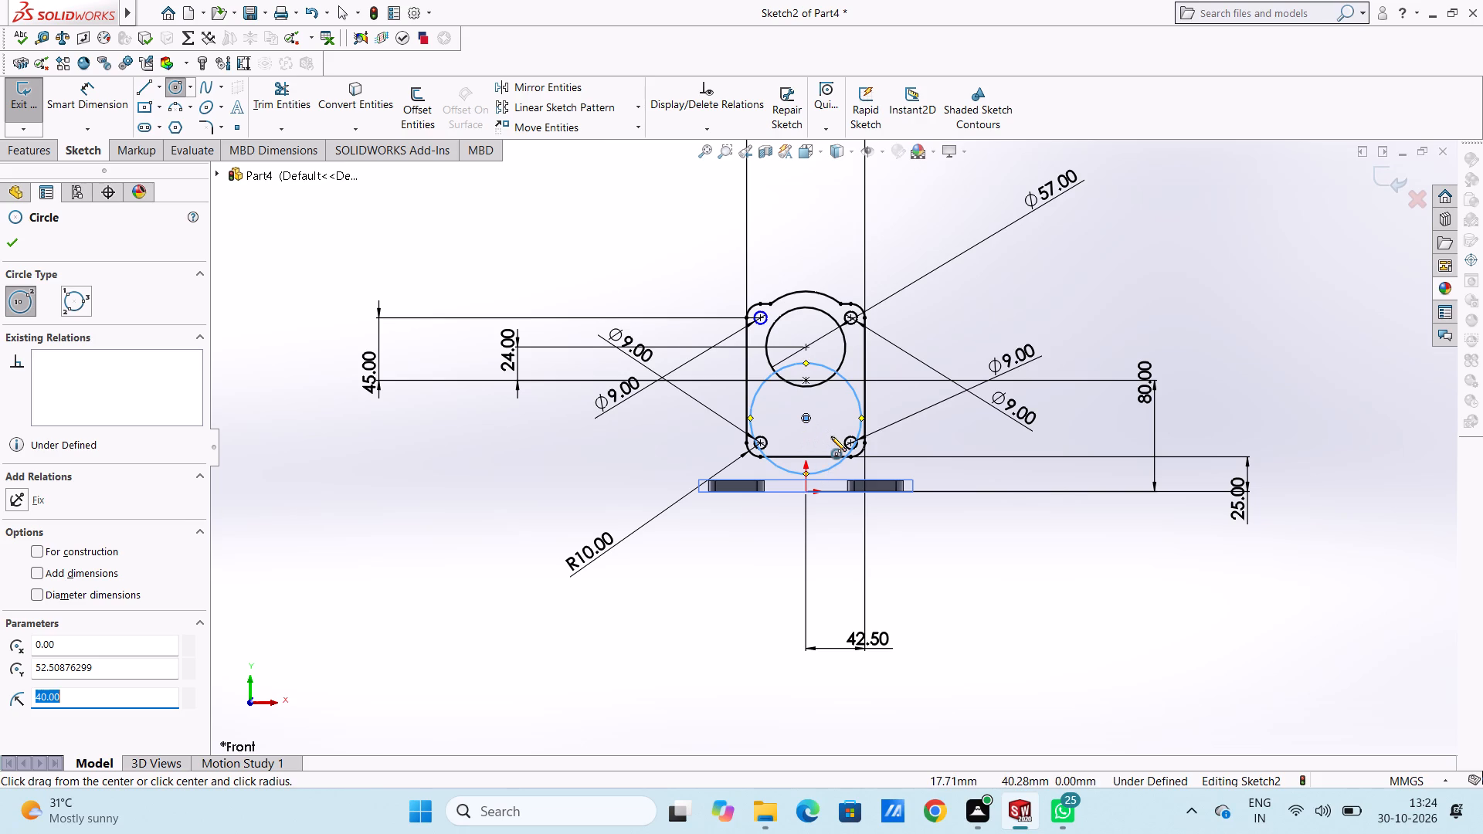
scroll(831, 436, up, 2)
scroll(821, 439, down, 4)
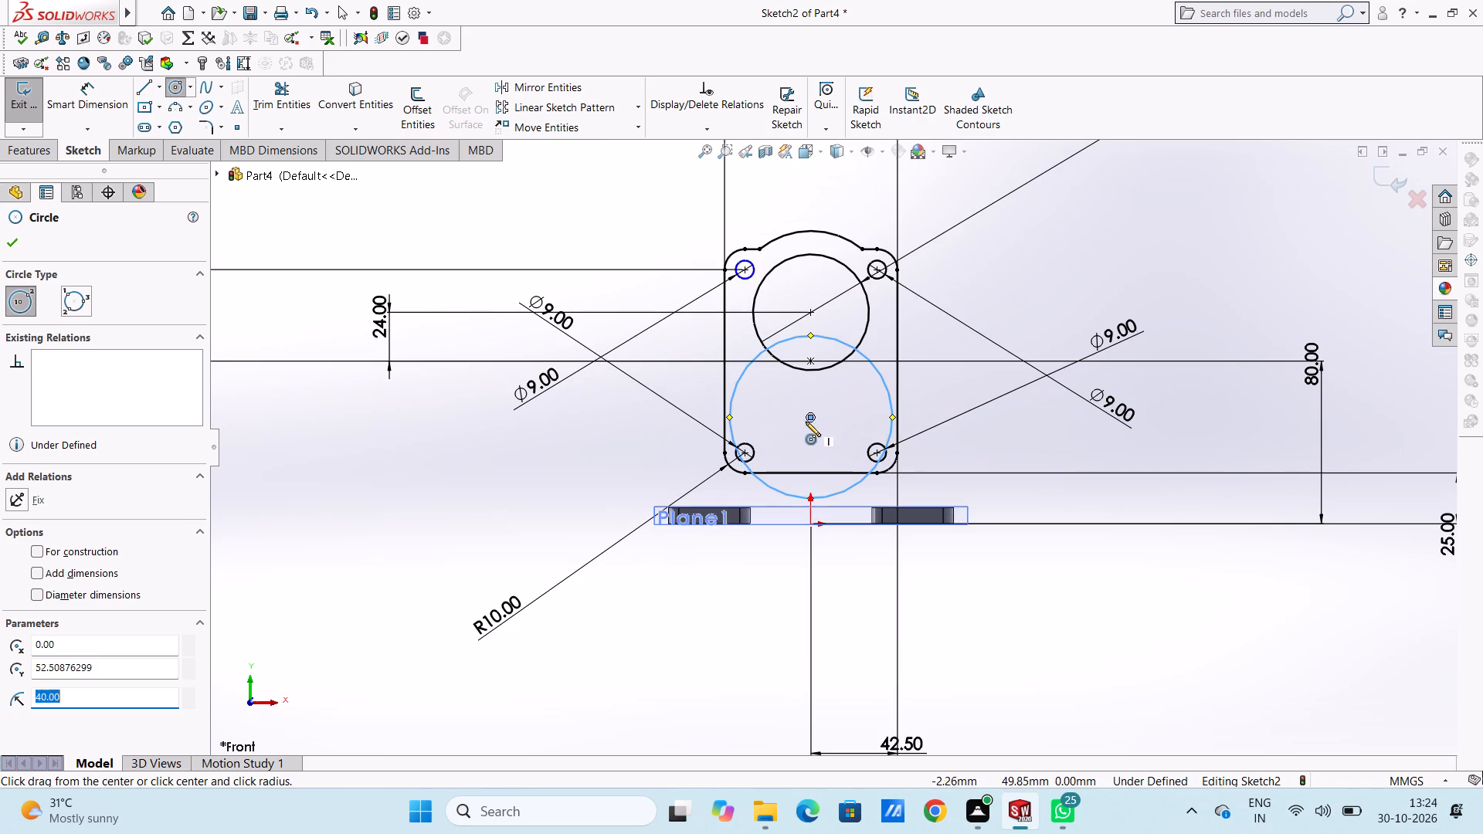
click(809, 418)
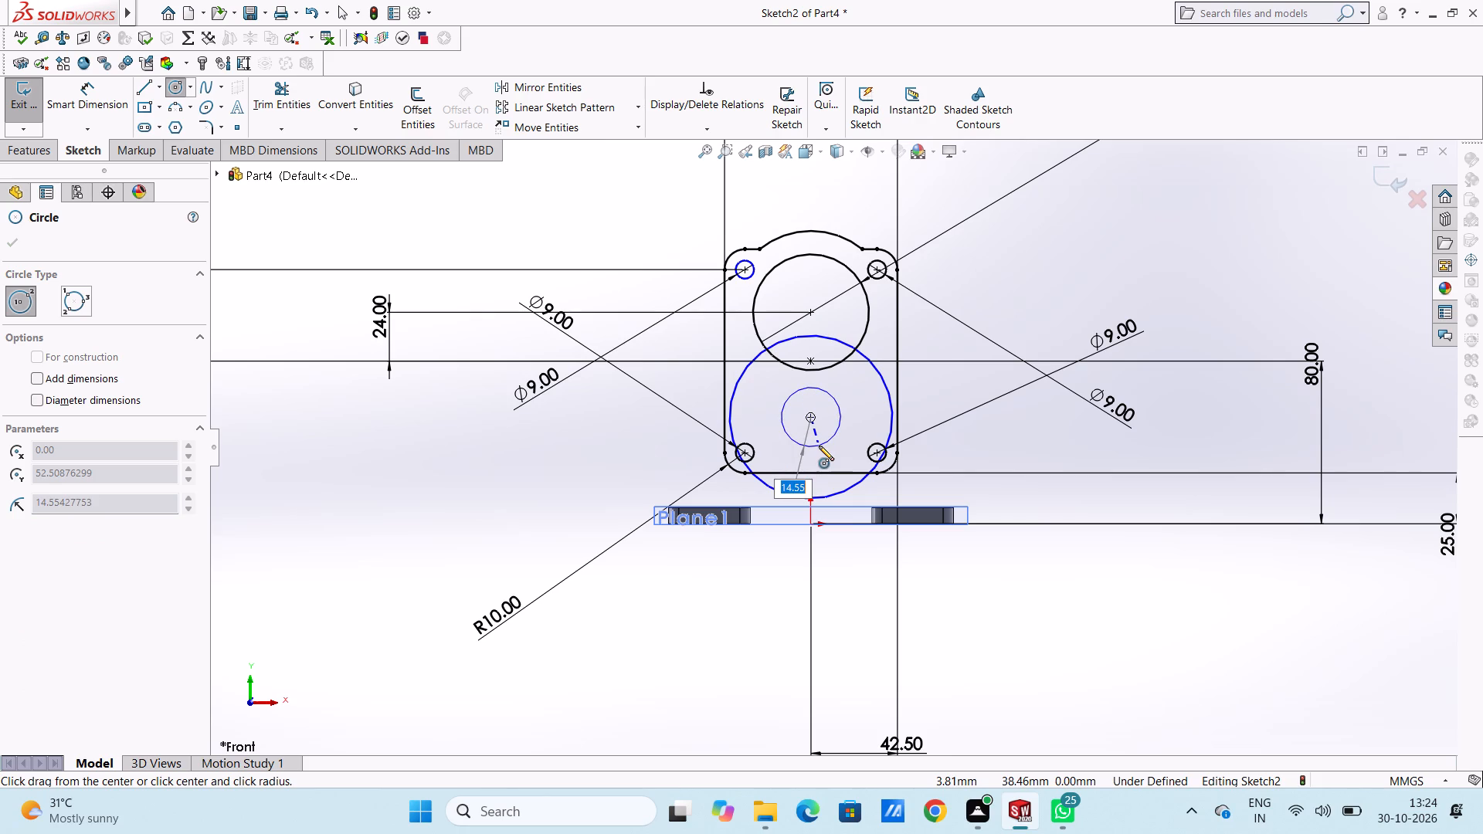
text(28.5)
key(Return)
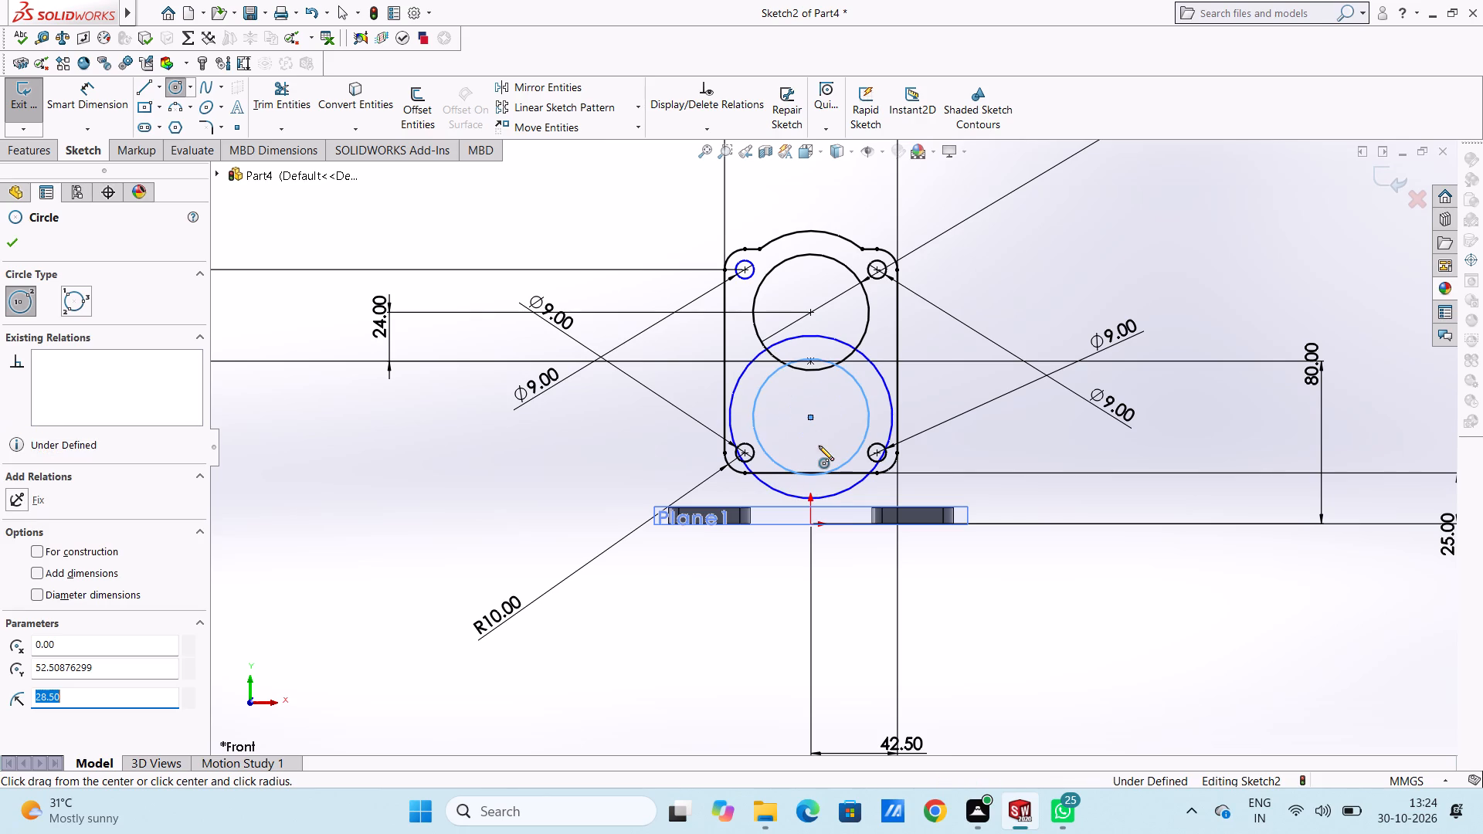
click(12, 246)
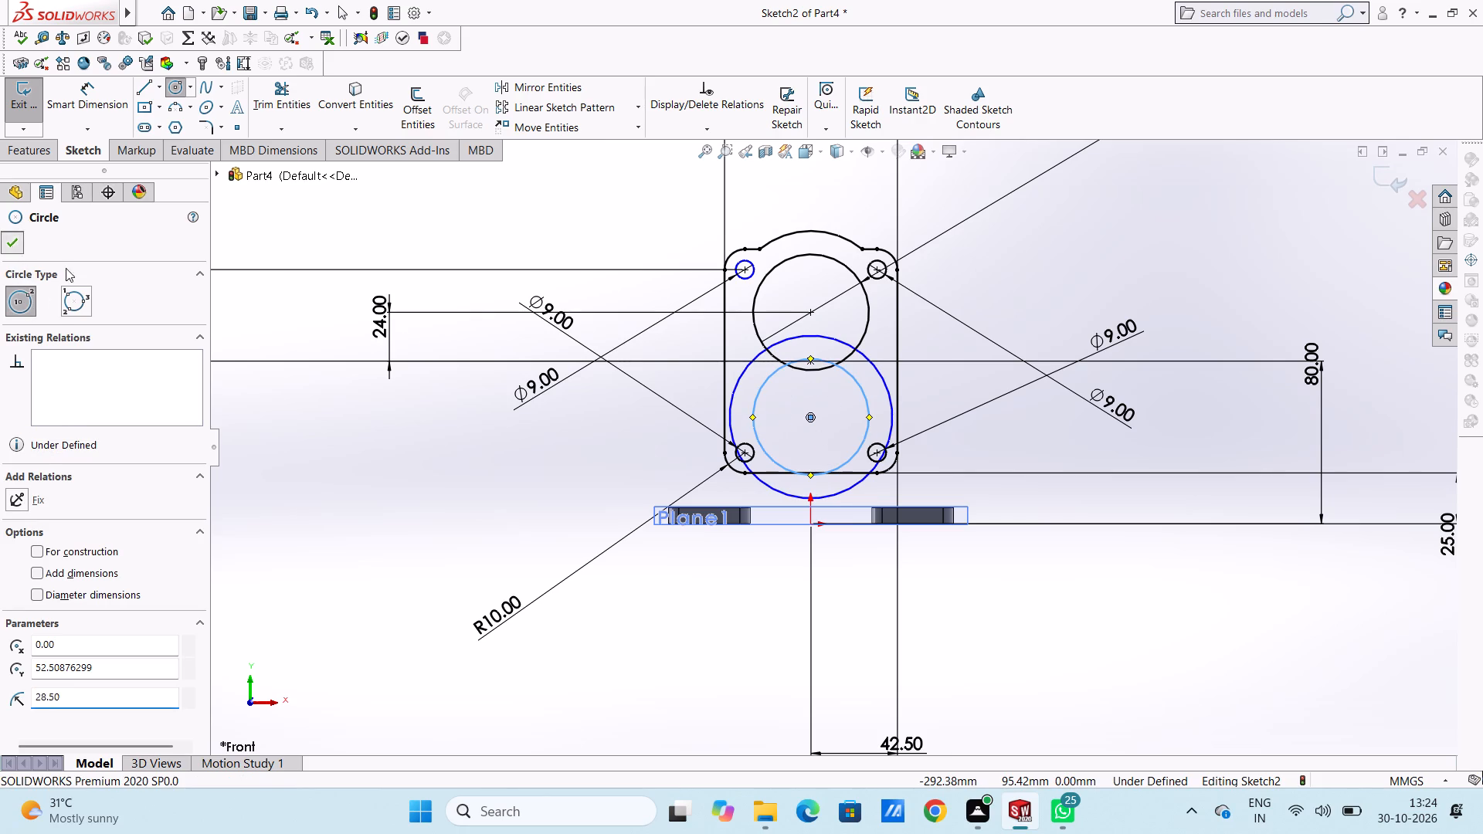
click(317, 237)
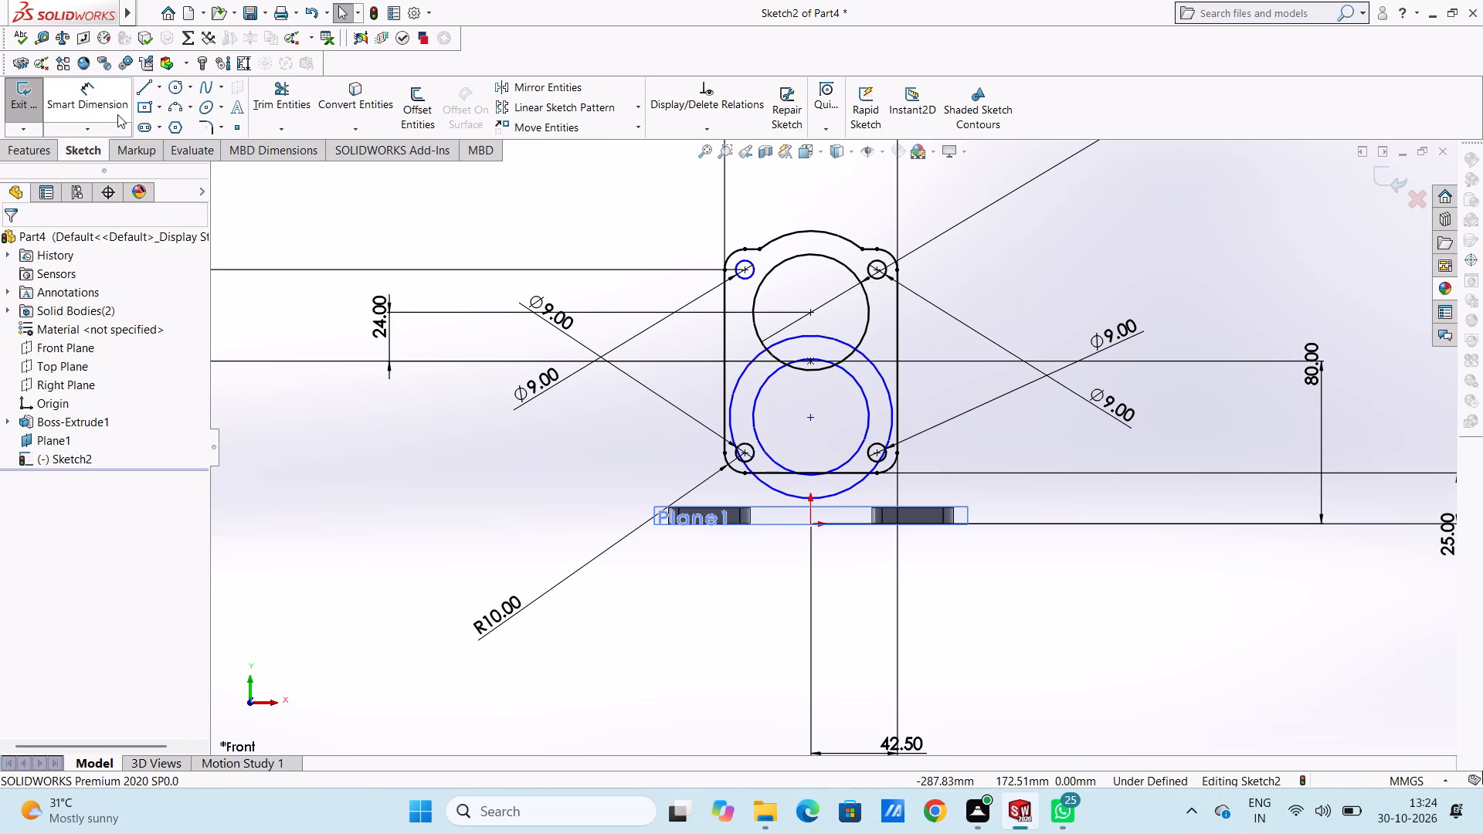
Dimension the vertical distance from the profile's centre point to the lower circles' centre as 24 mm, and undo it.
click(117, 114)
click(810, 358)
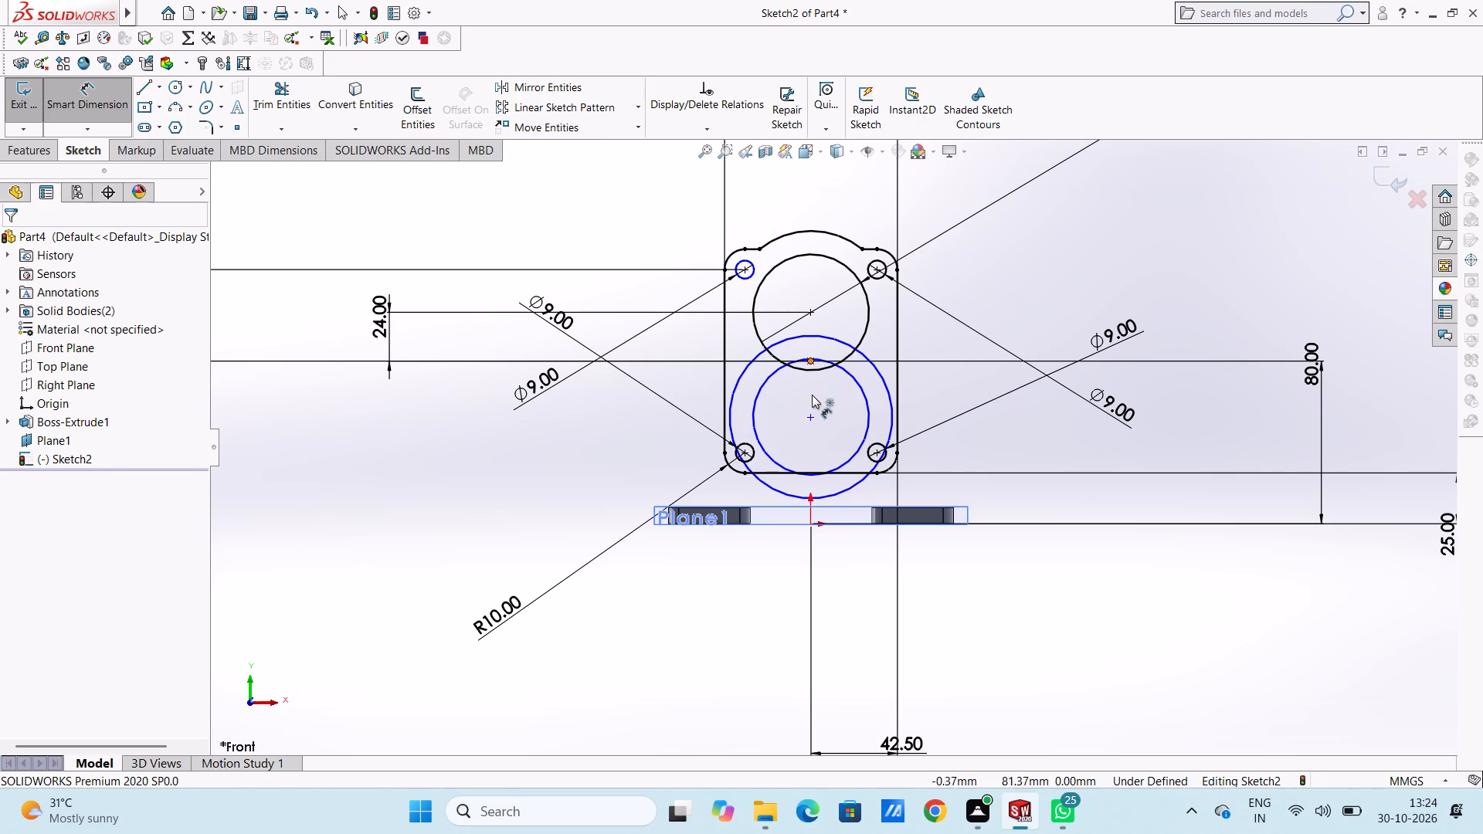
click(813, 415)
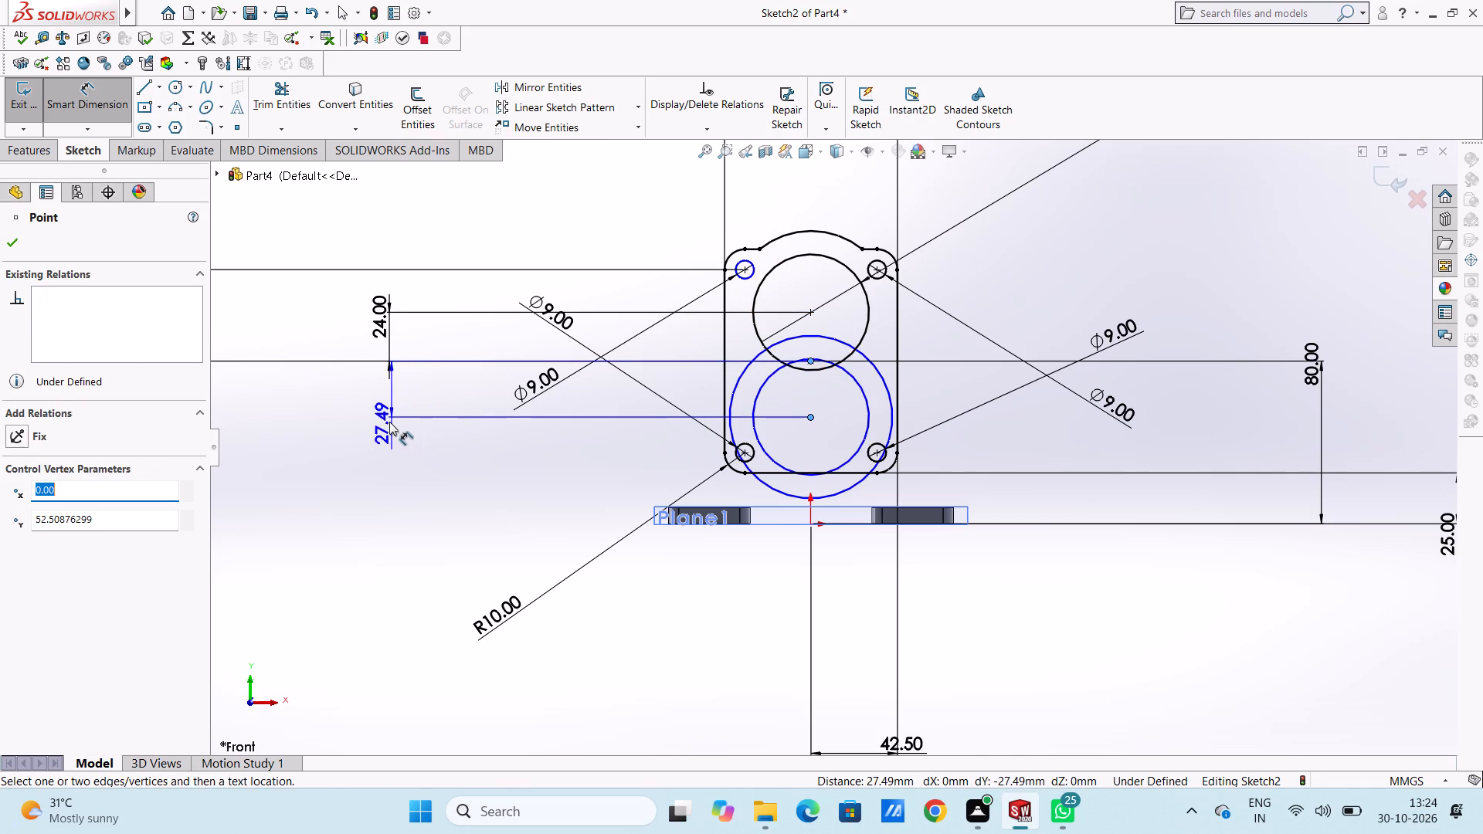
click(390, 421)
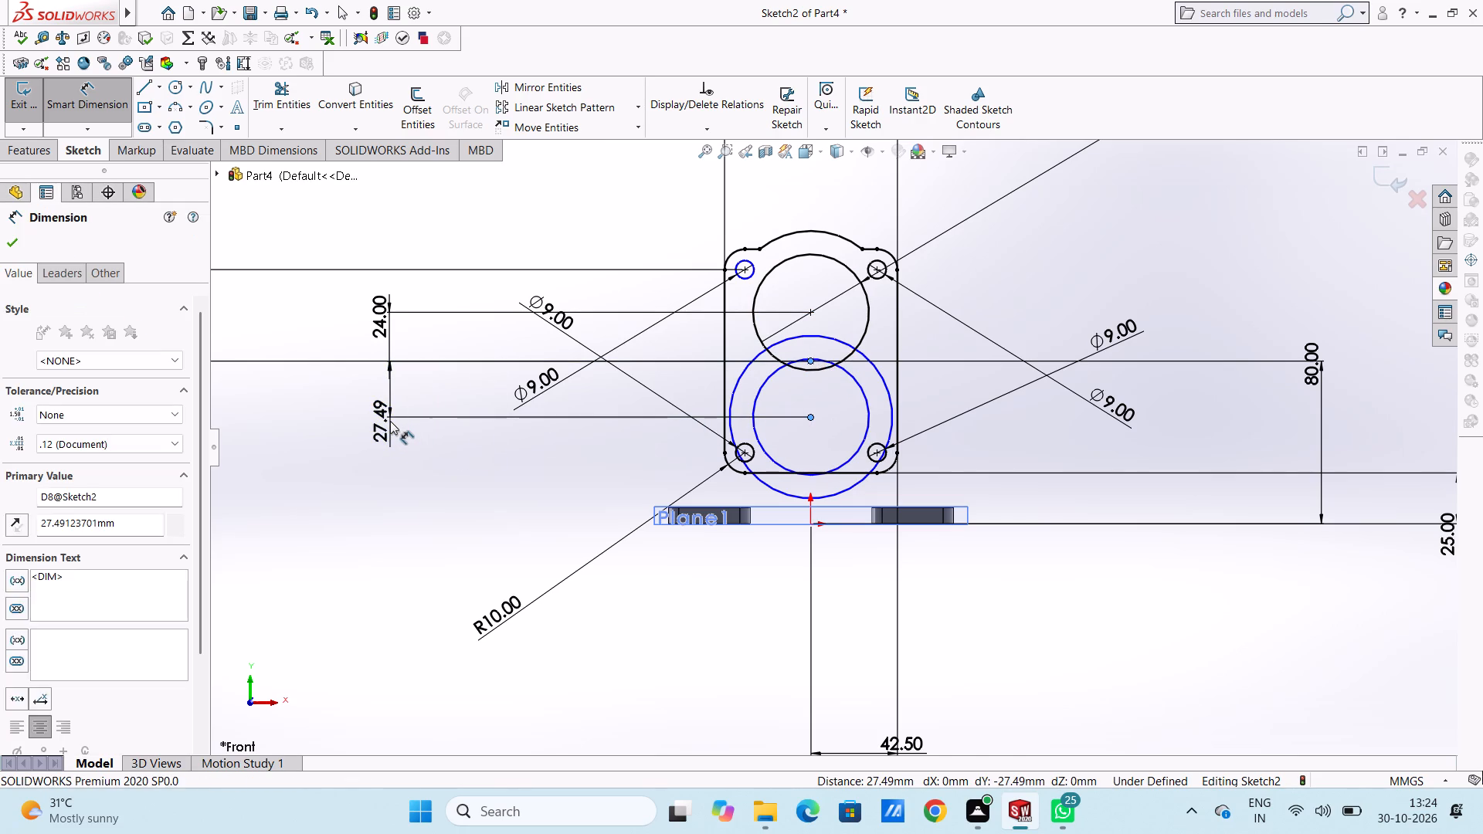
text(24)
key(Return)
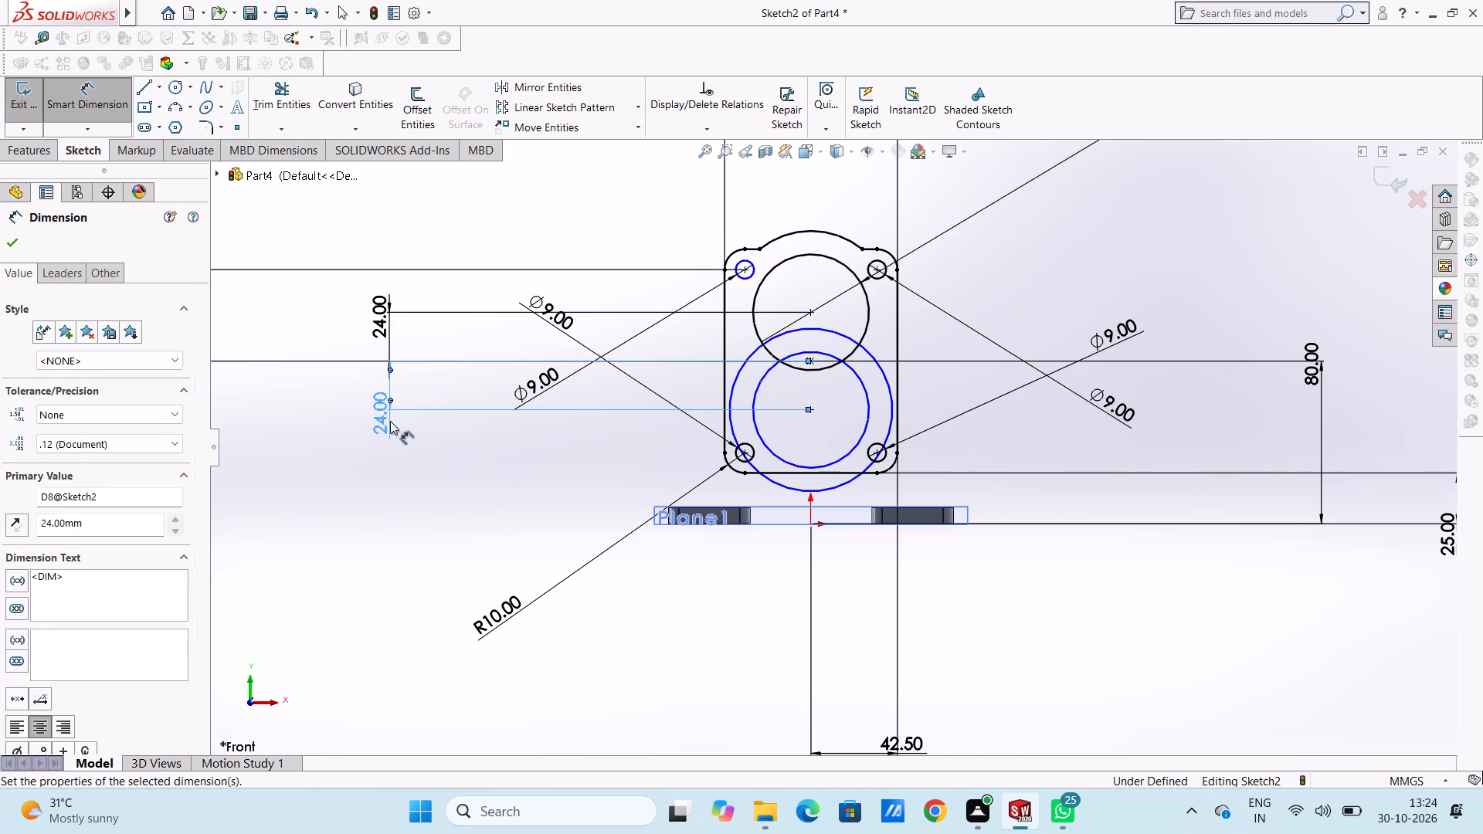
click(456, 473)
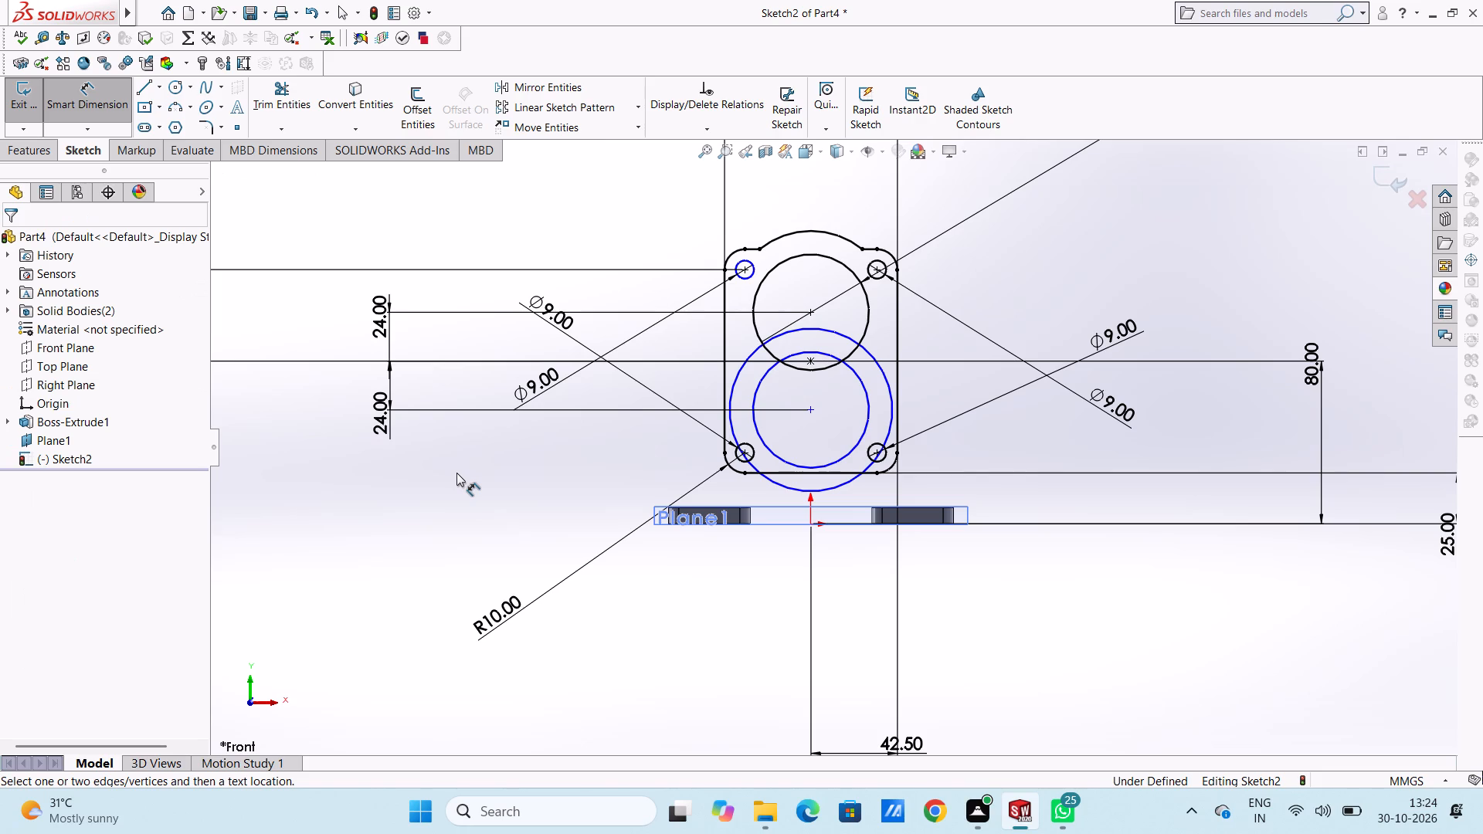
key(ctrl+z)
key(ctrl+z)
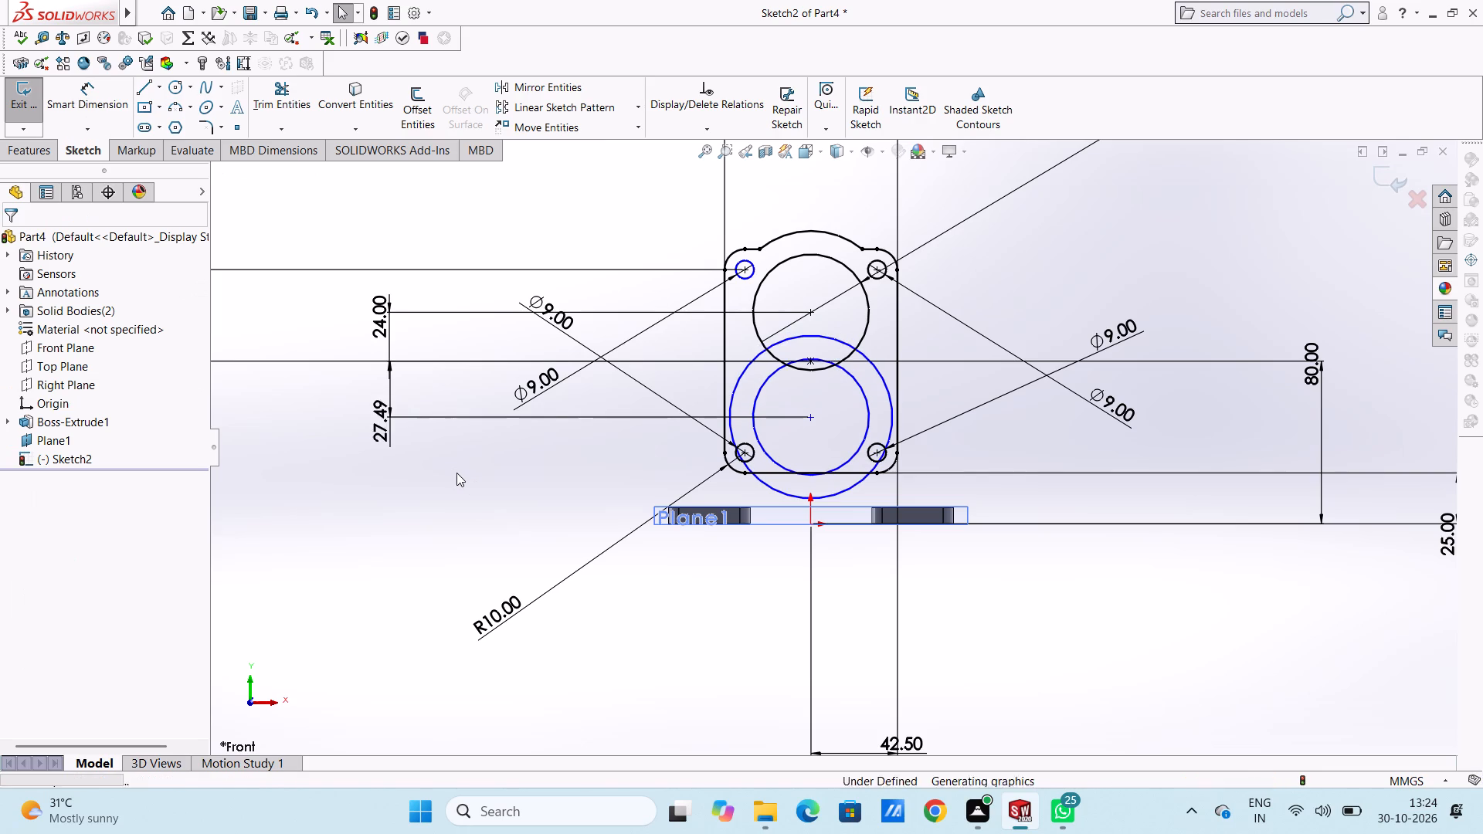
Dimension the diameters of the lower concentric circles, 80 mm for the outer and 57 mm for the inner.
click(116, 120)
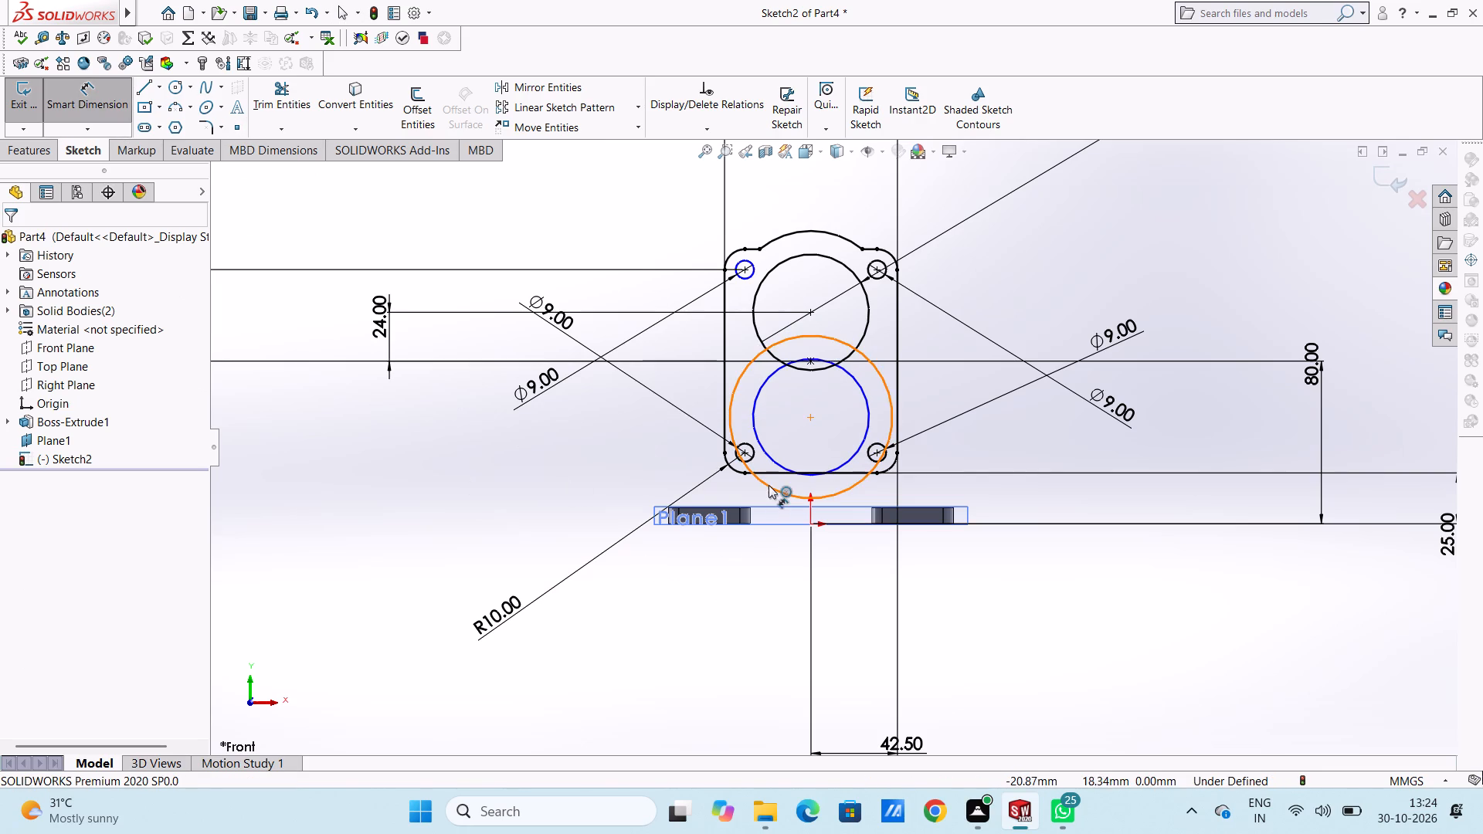
click(769, 484)
scroll(650, 598, up, 3)
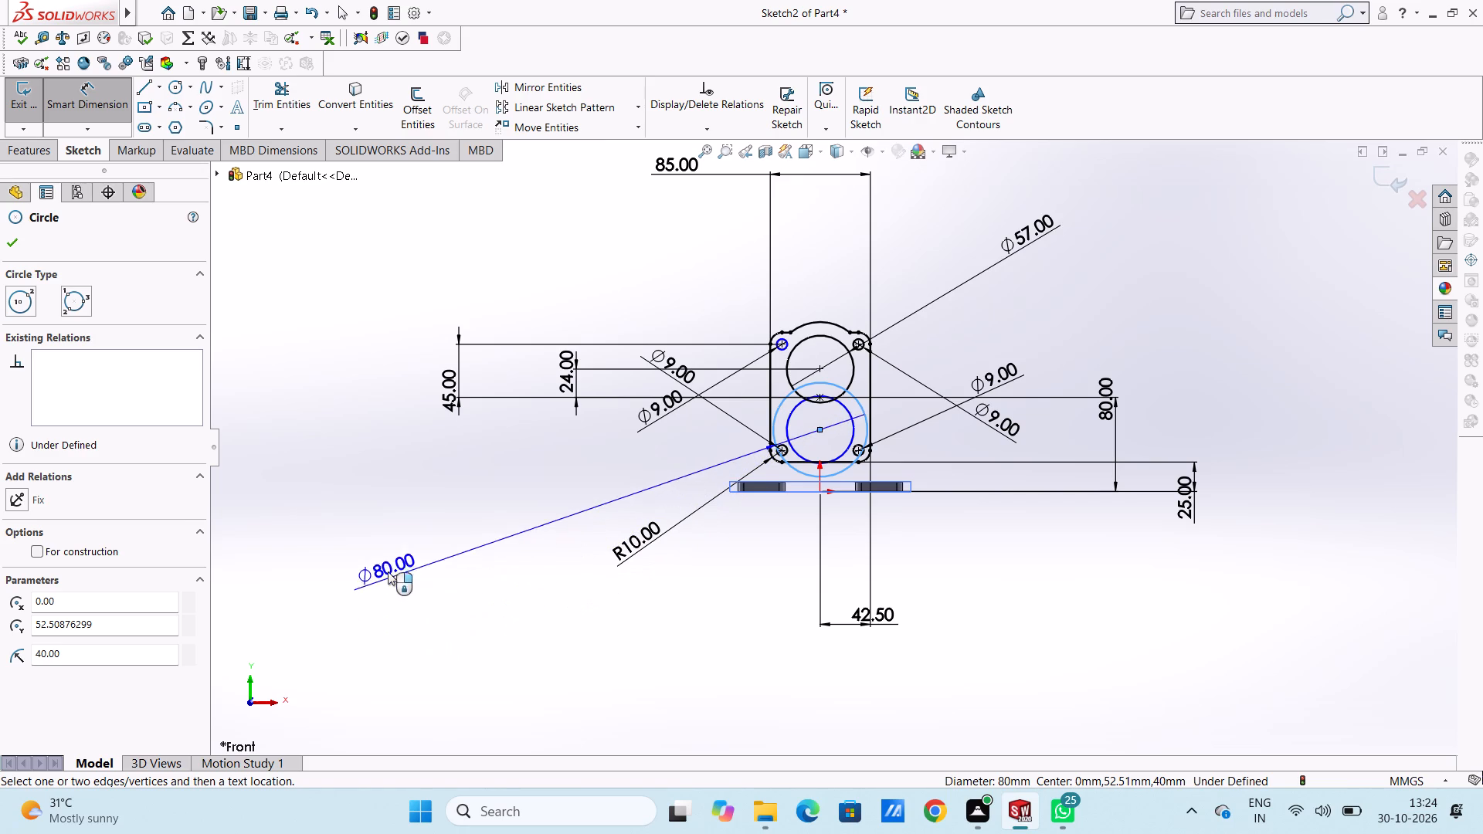
click(348, 513)
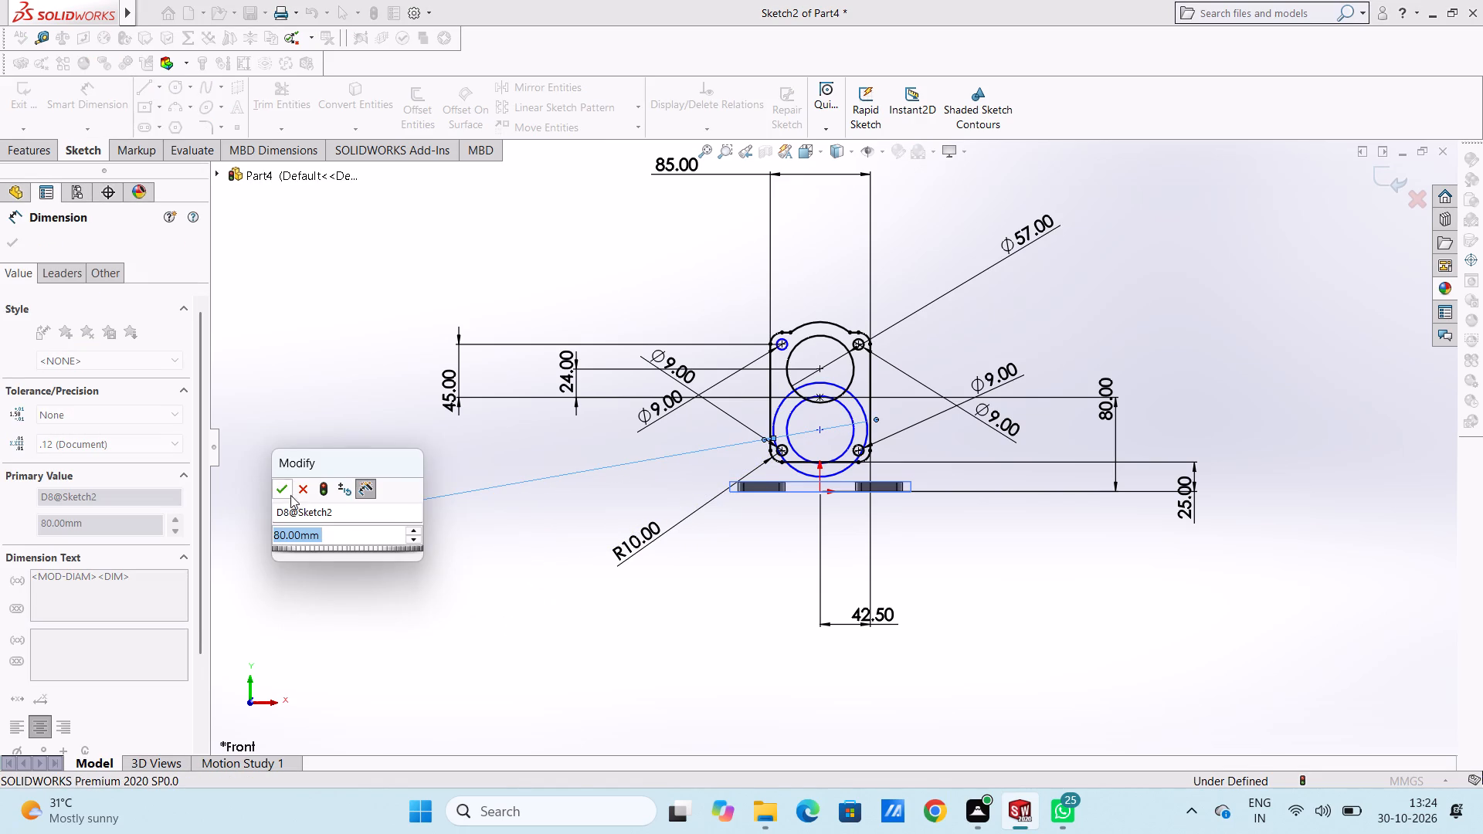
click(283, 490)
click(302, 423)
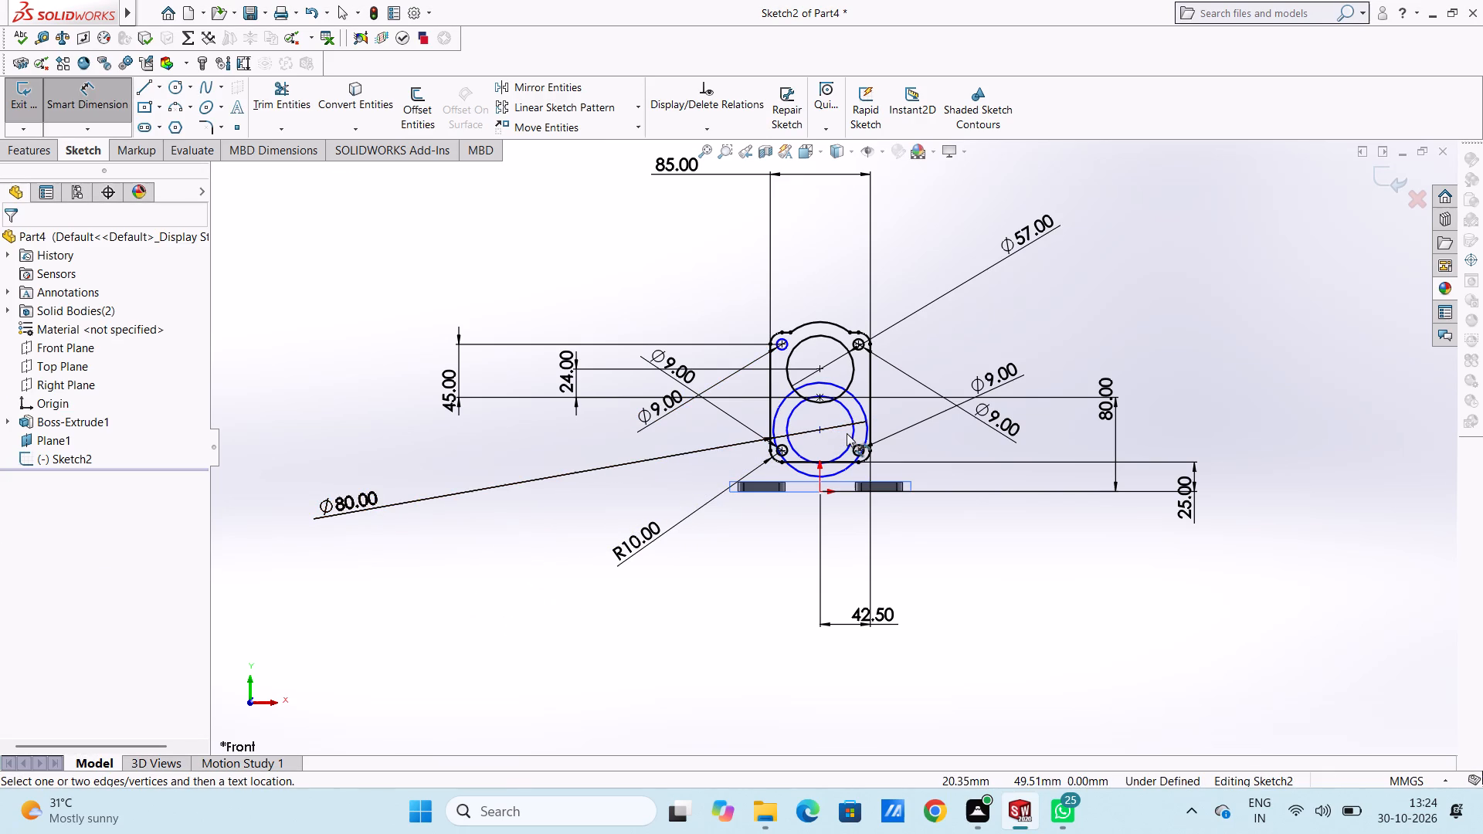
click(851, 436)
click(1132, 655)
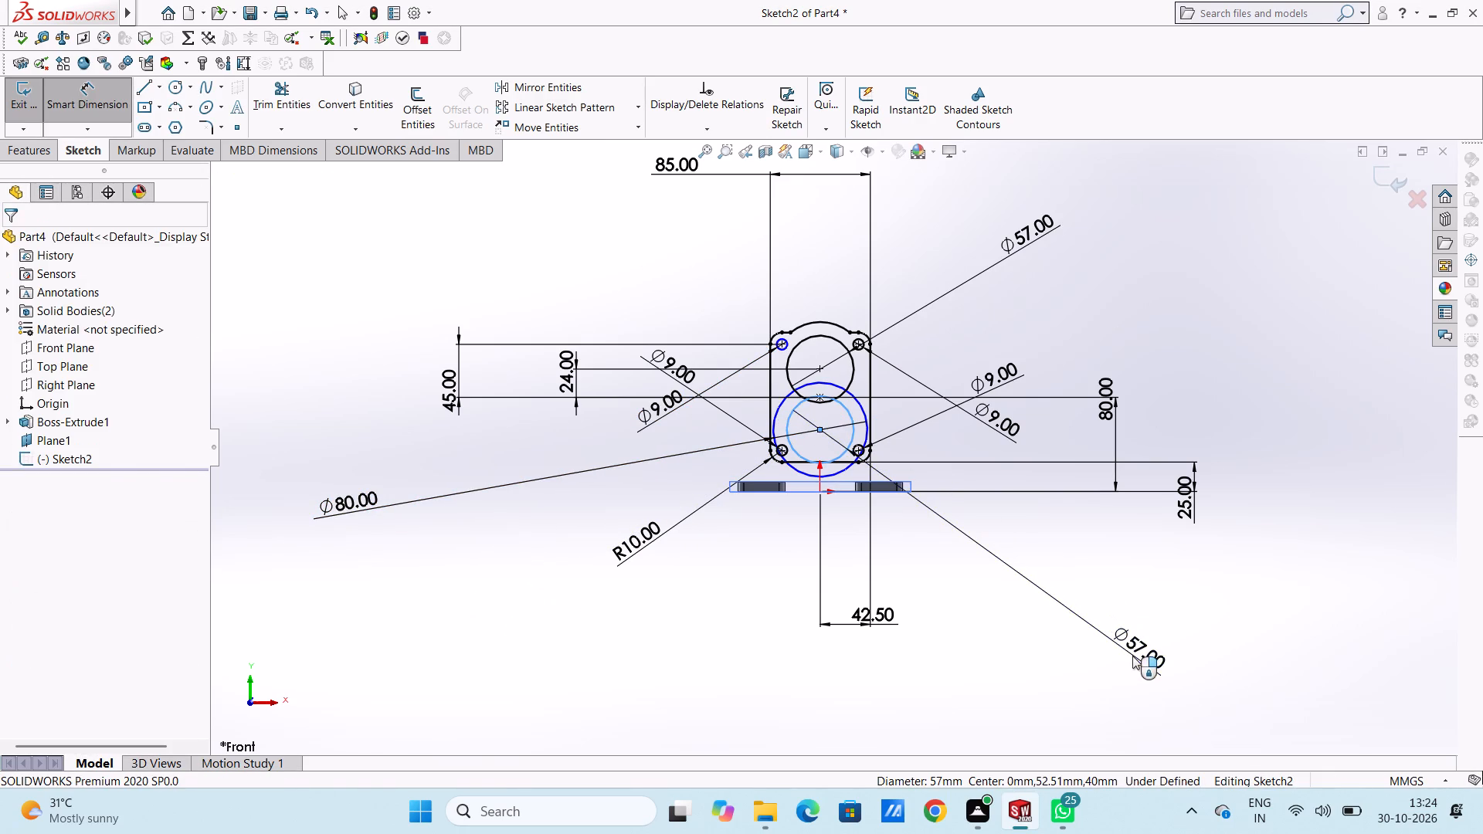
click(1063, 629)
click(1034, 618)
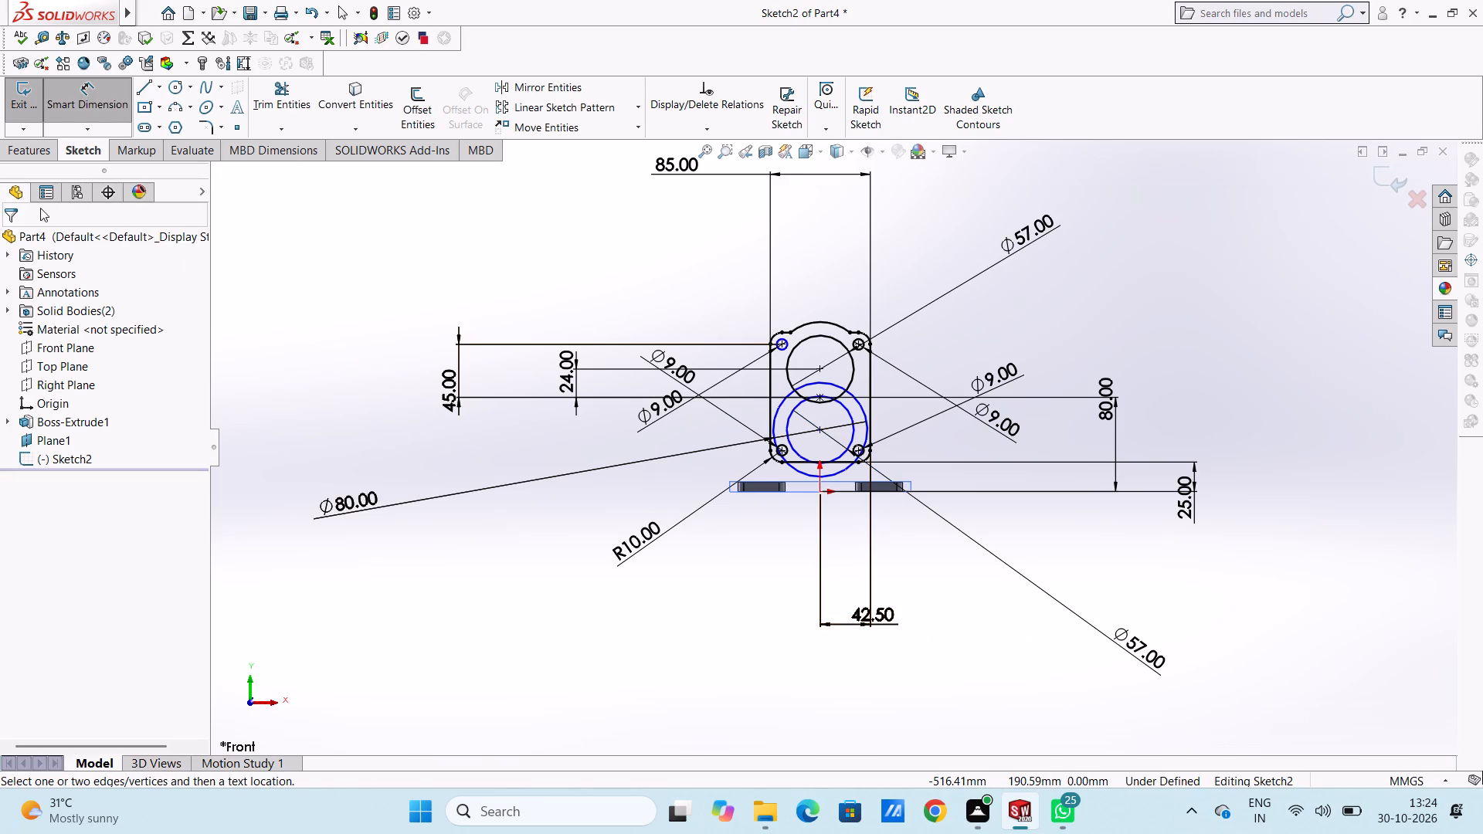
click(114, 110)
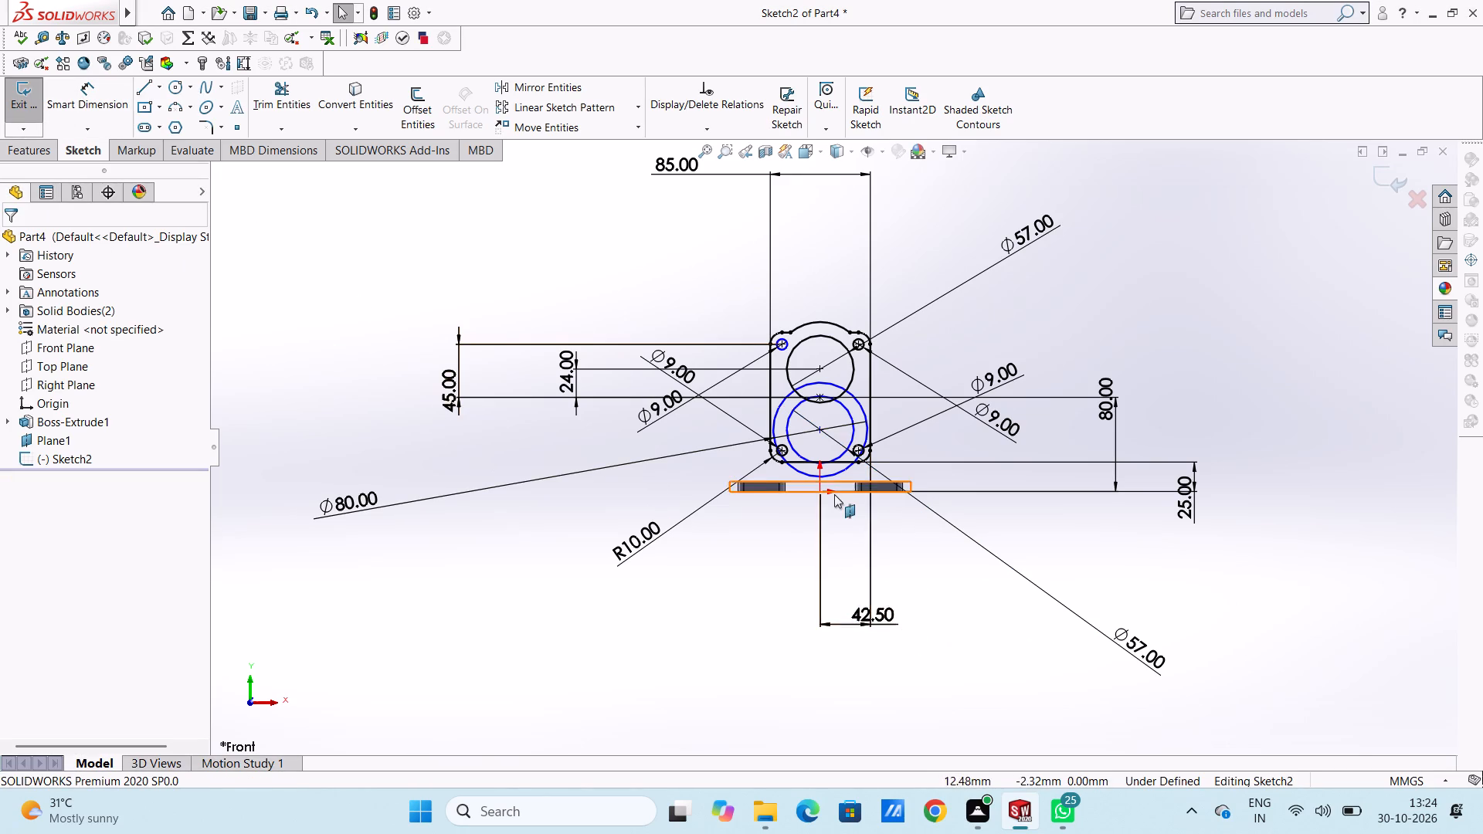
Add a vertical relation between the origin and the centre of the lower concentric circles.
scroll(834, 494, down, 3)
click(809, 485)
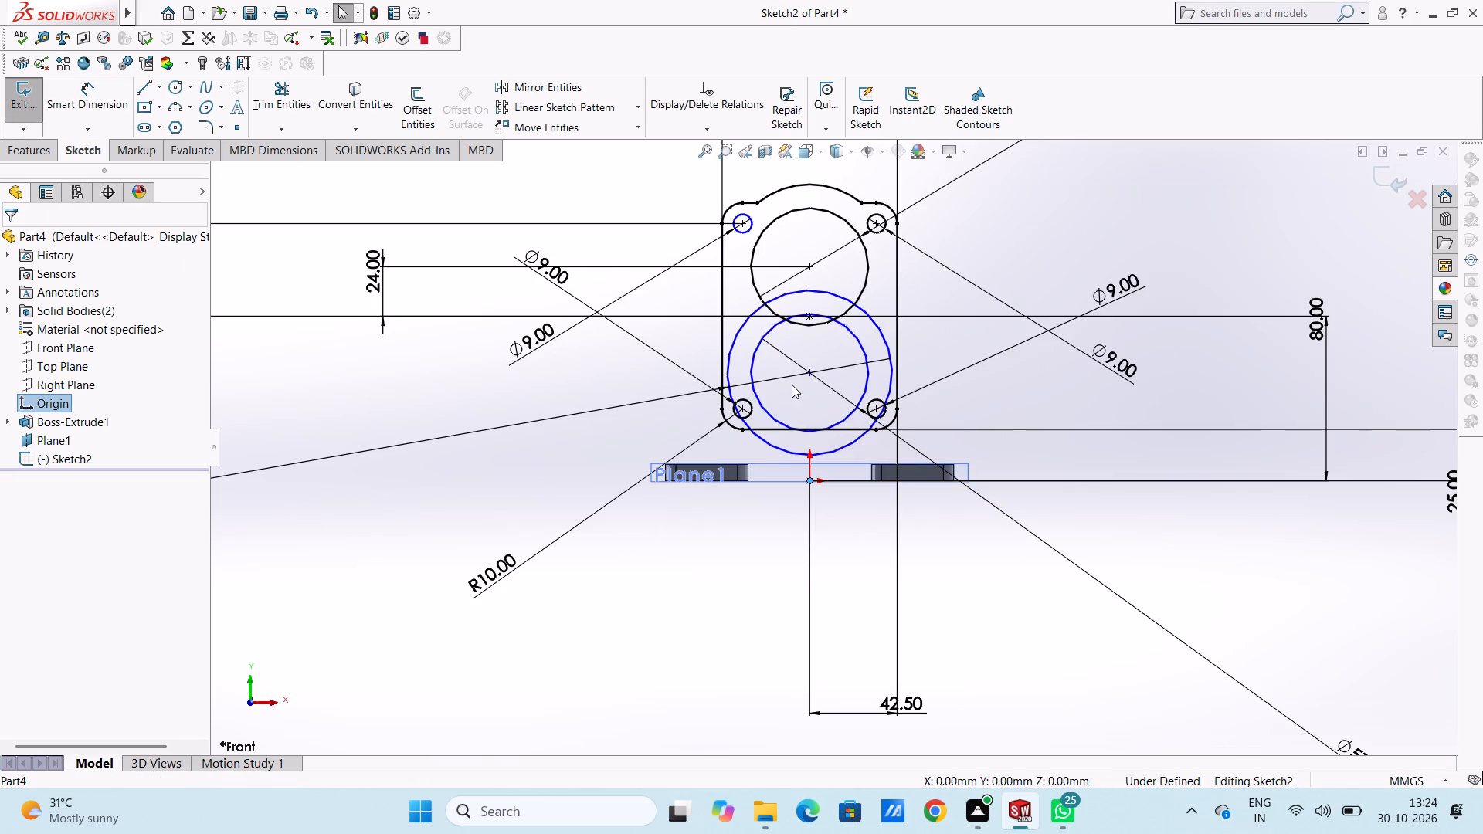
ctrl+click(807, 371)
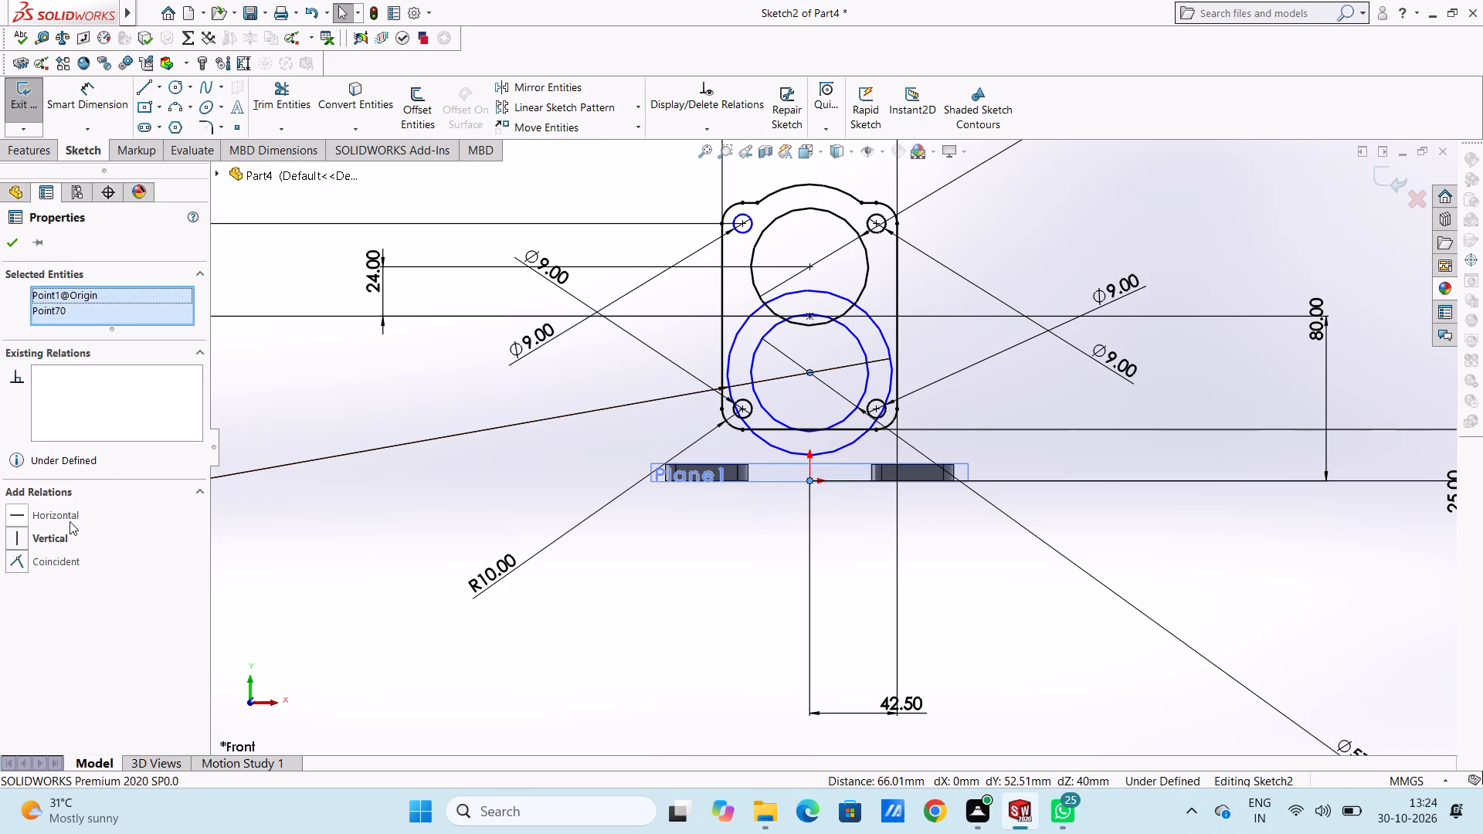
click(23, 534)
click(374, 376)
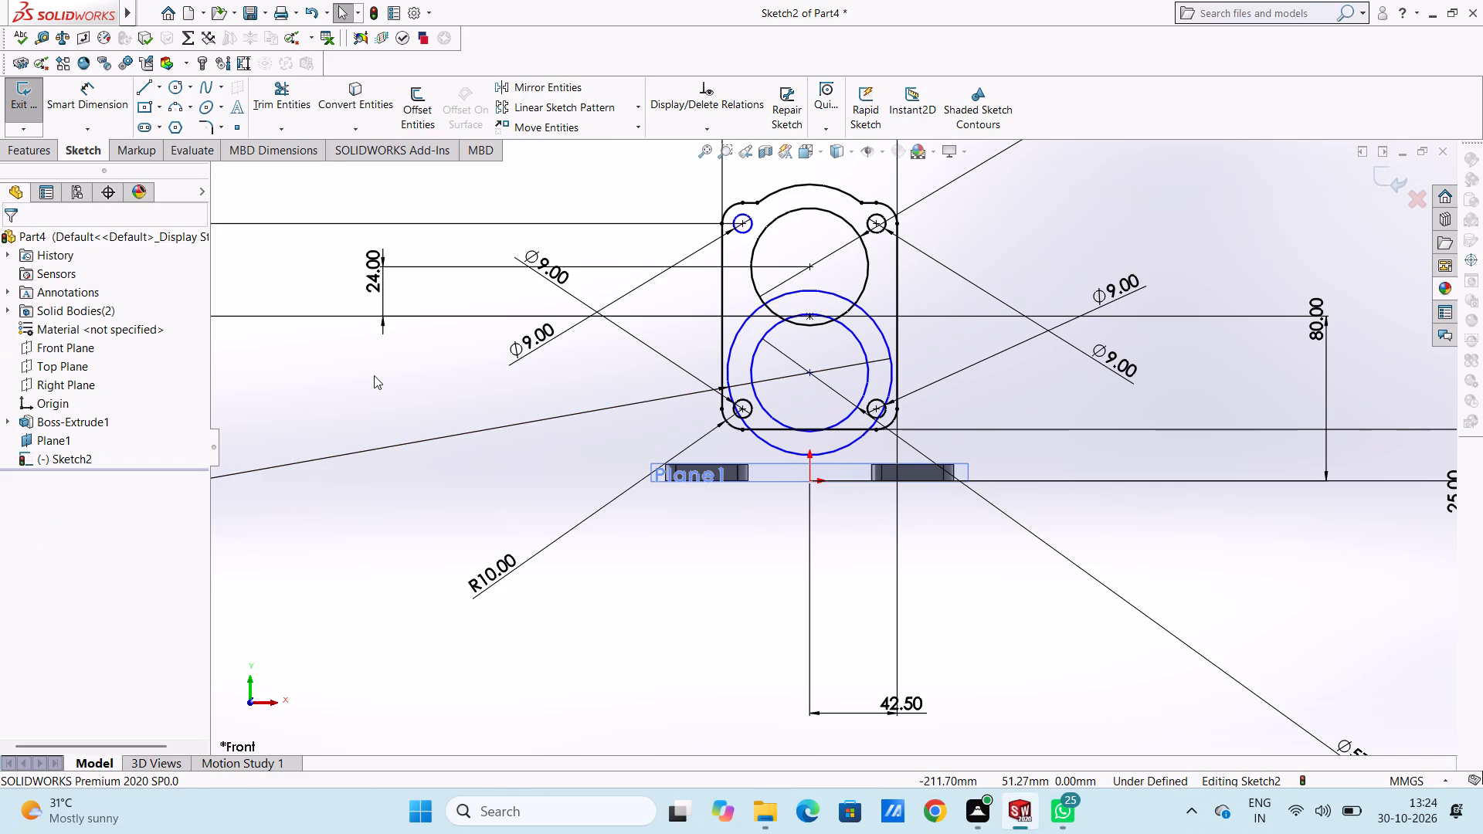
Dimension the vertical distance between the upper and lower circle centres as 48 mm.
click(107, 106)
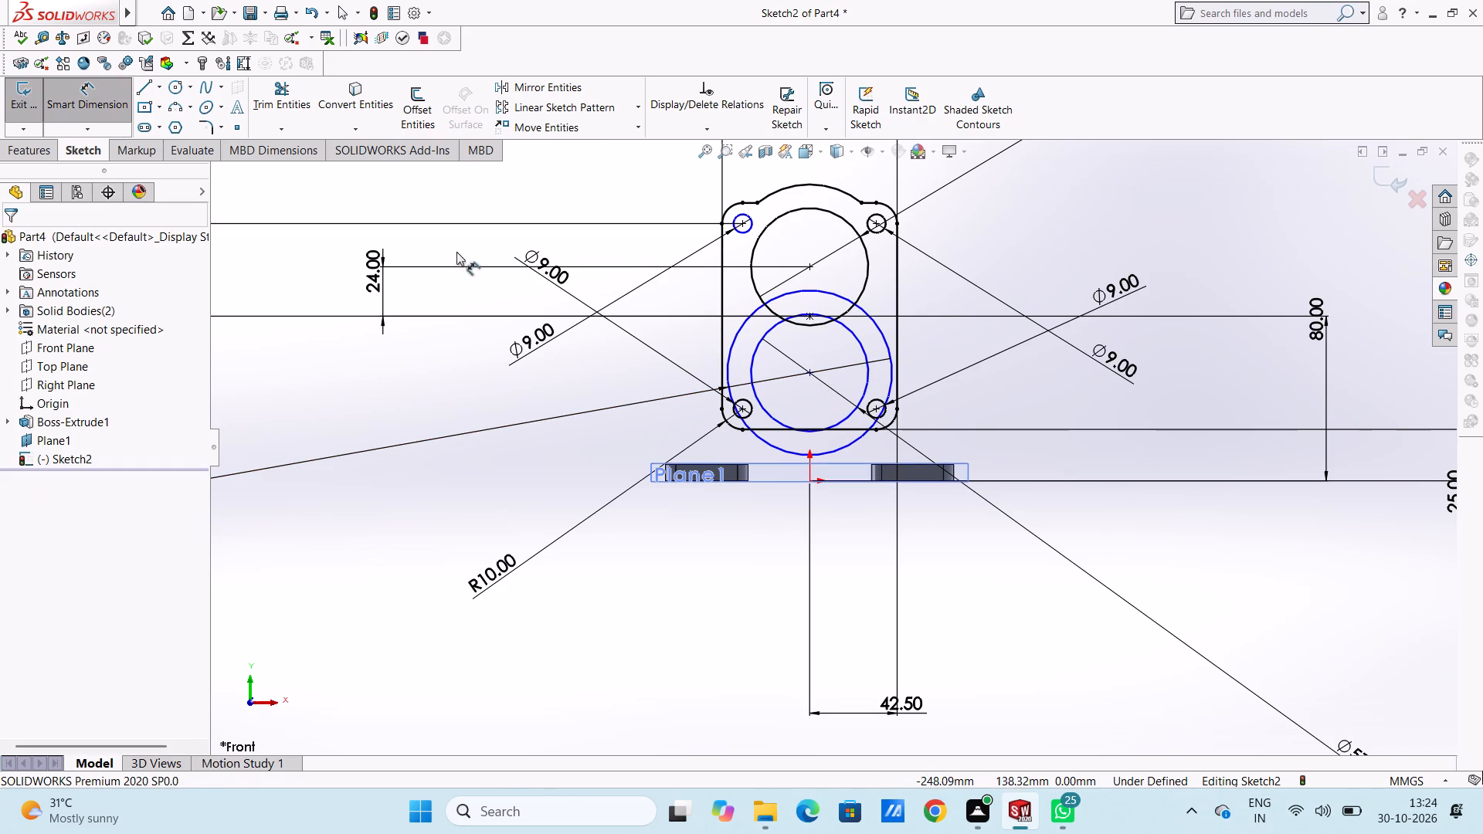
click(810, 267)
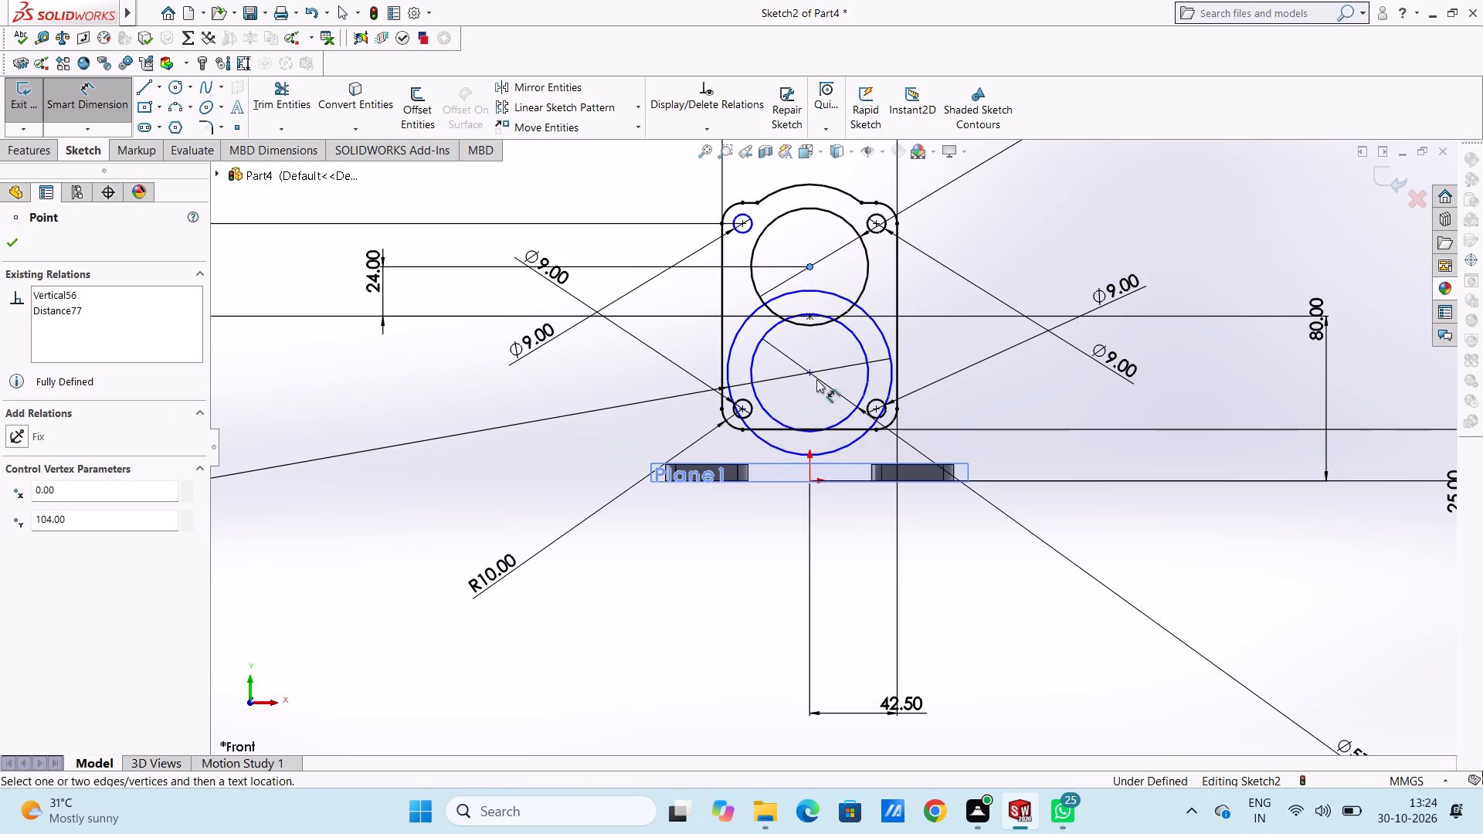
click(812, 376)
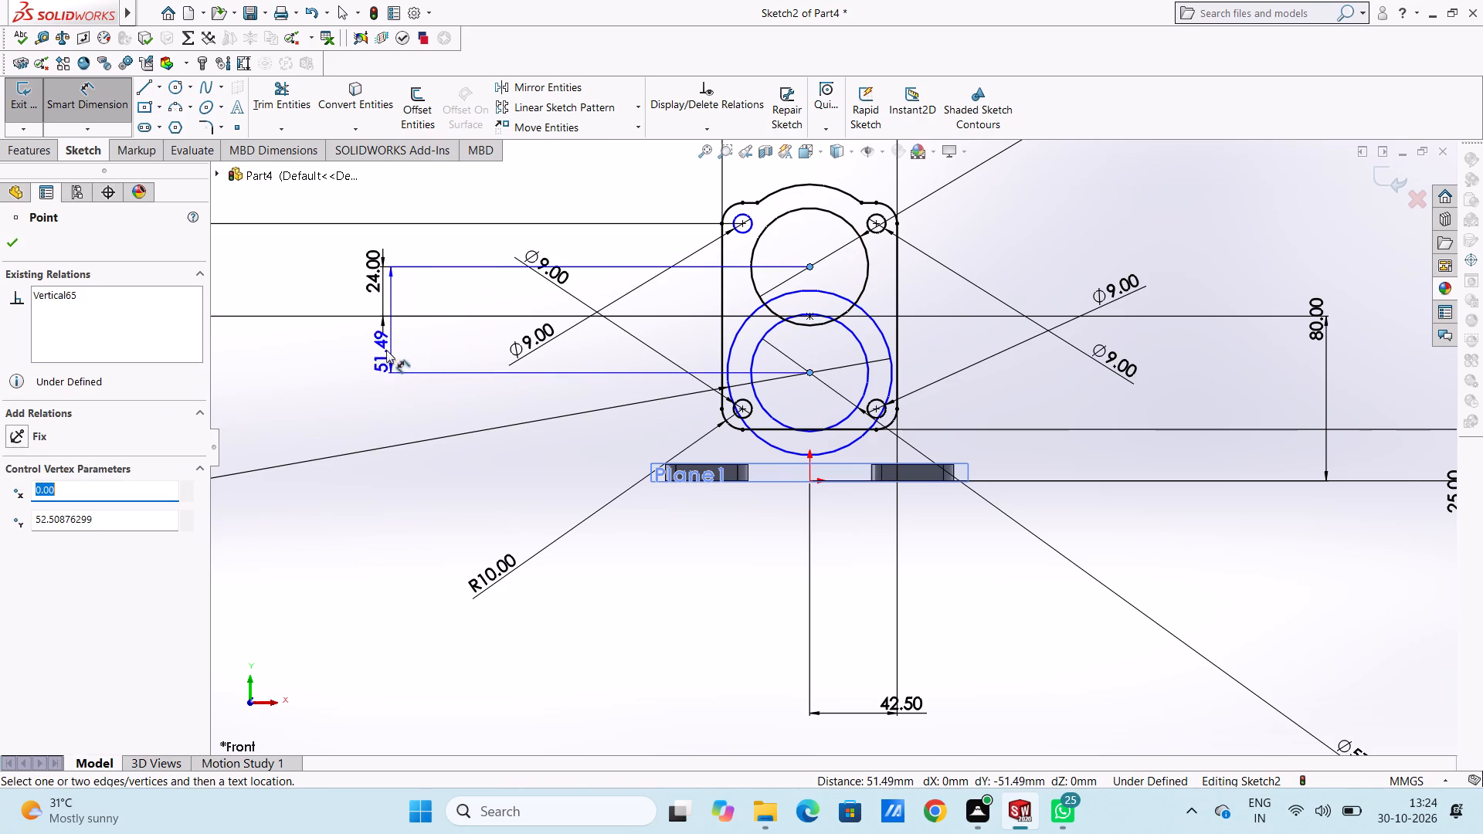
click(314, 341)
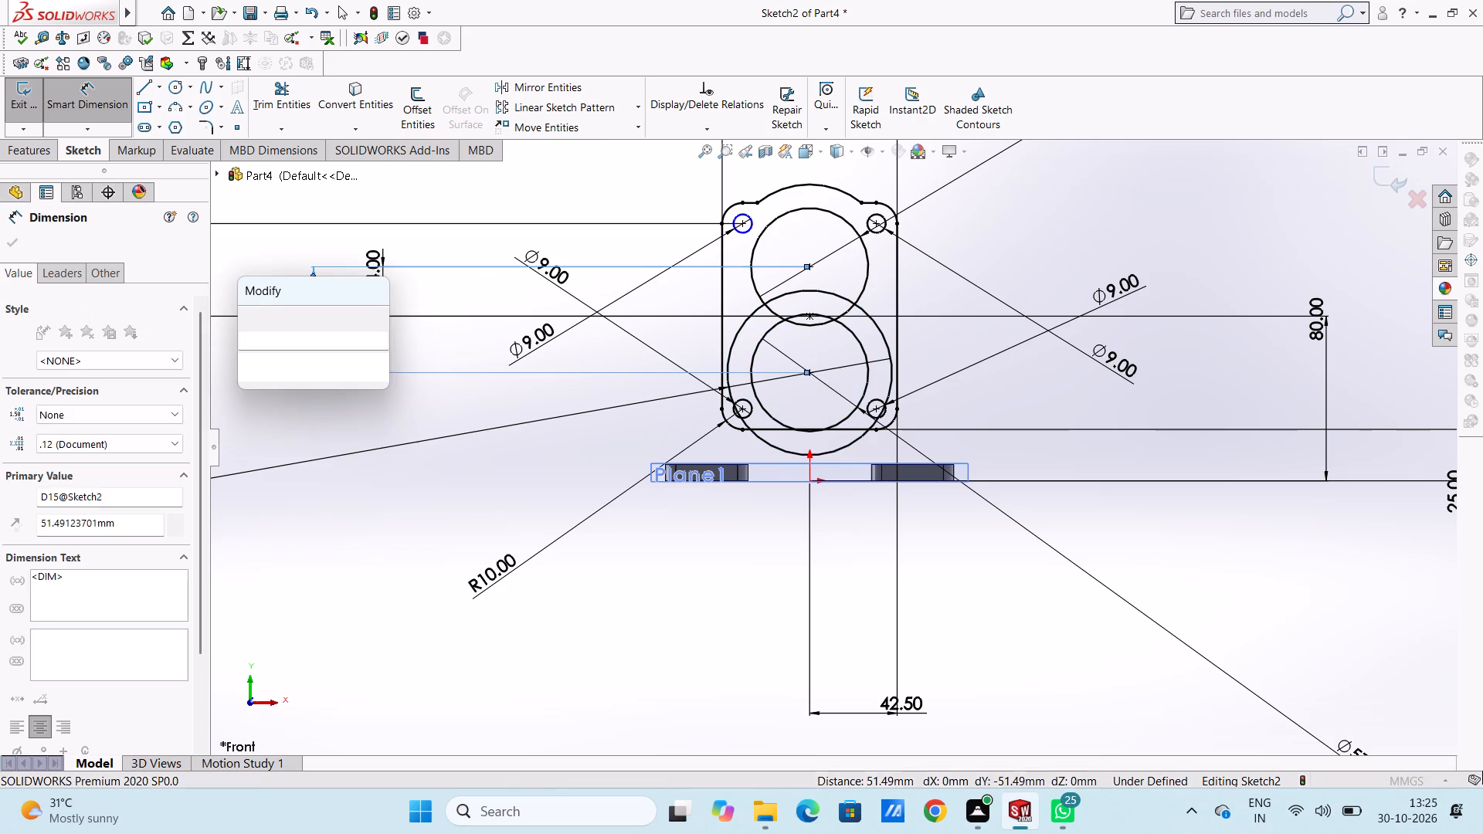
text(48)
key(Return)
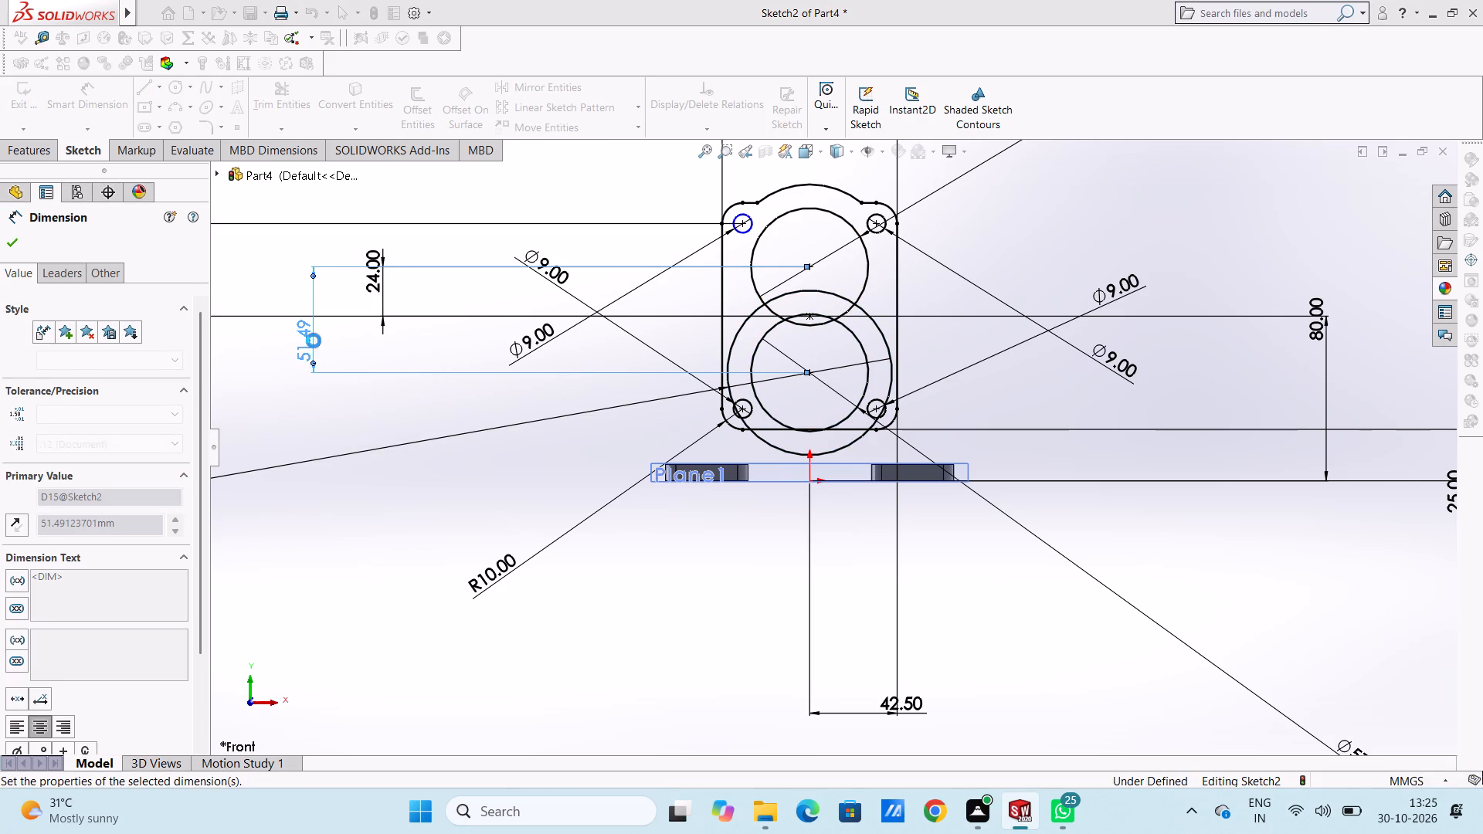
click(400, 393)
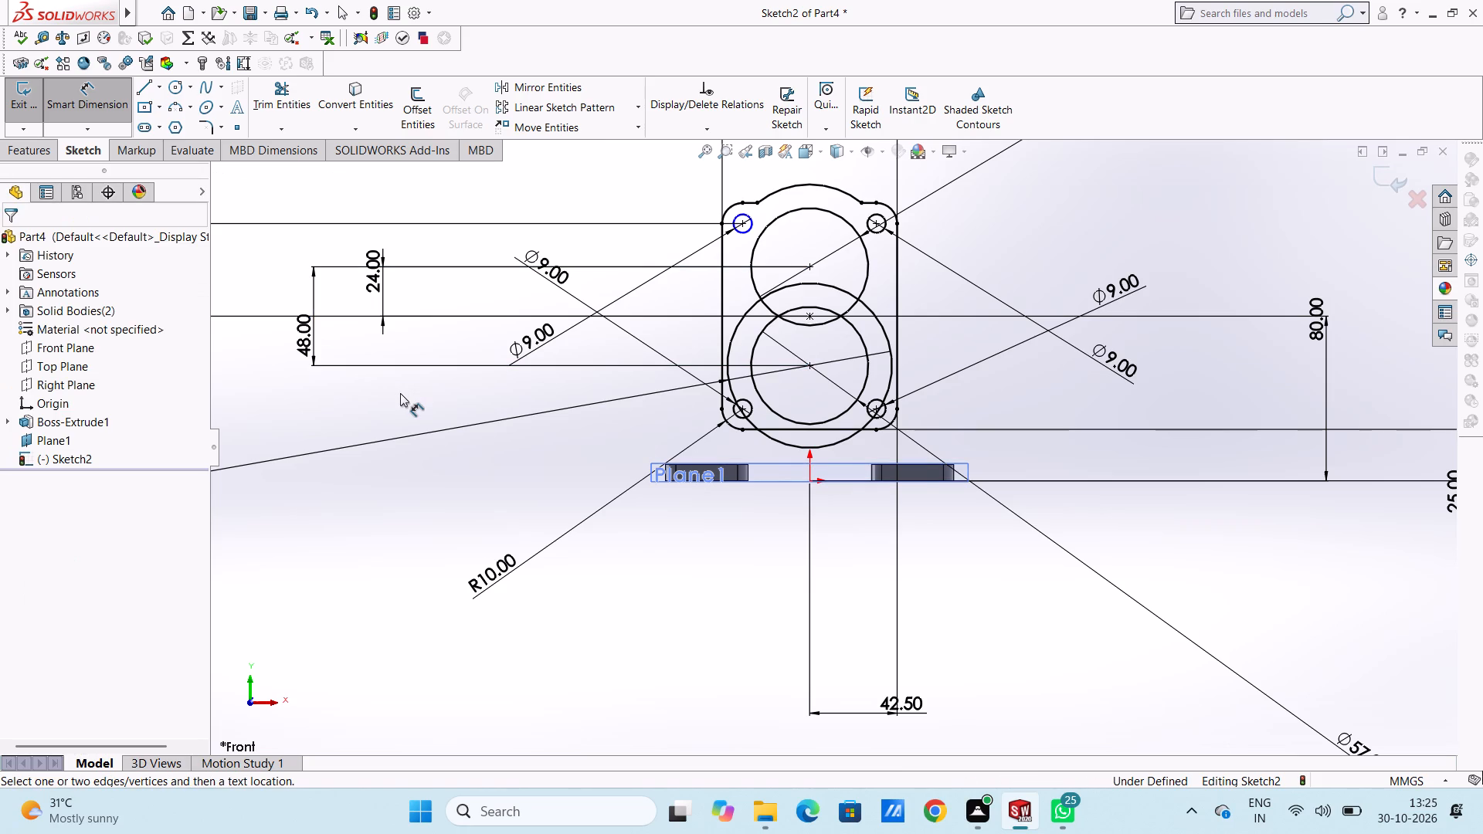
Trim the lower 80 mm circle's portions inside the profile and the bottom edge between them, leaving a bulging bottom arc.
scroll(568, 328, up, 2)
scroll(809, 398, down, 1)
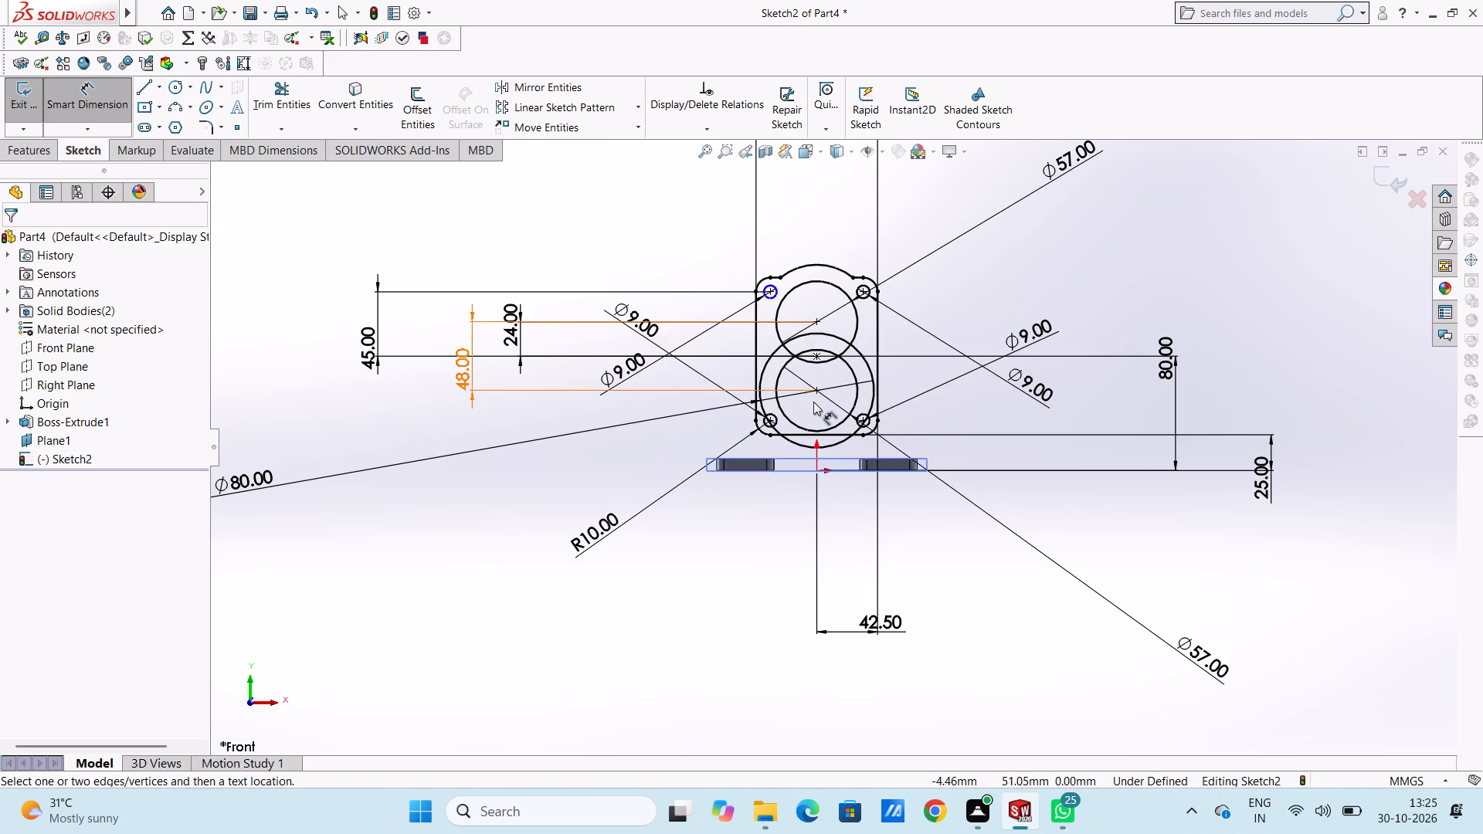
scroll(813, 402, down, 1)
click(293, 88)
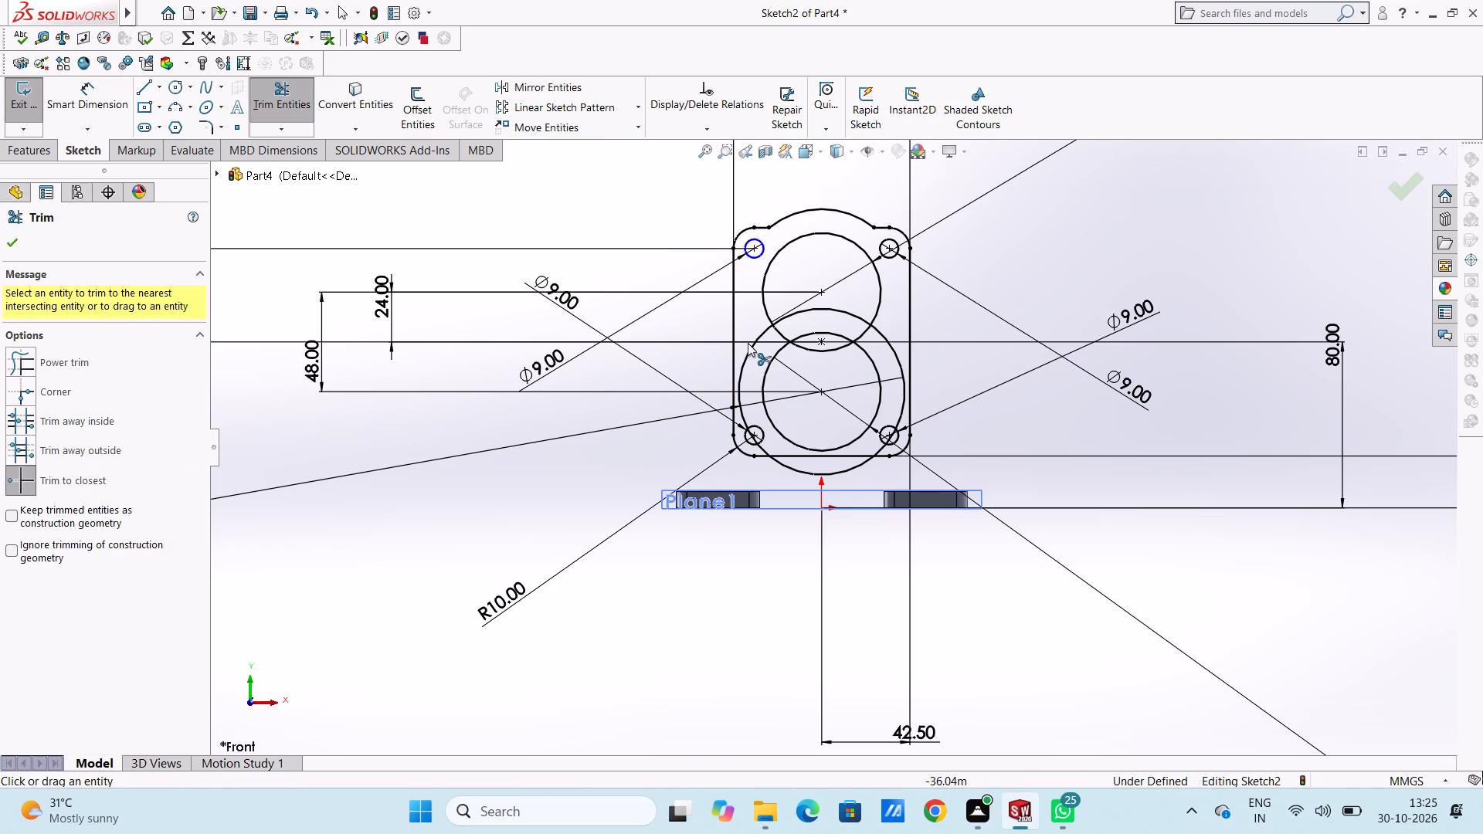
click(749, 348)
scroll(775, 455, down, 6)
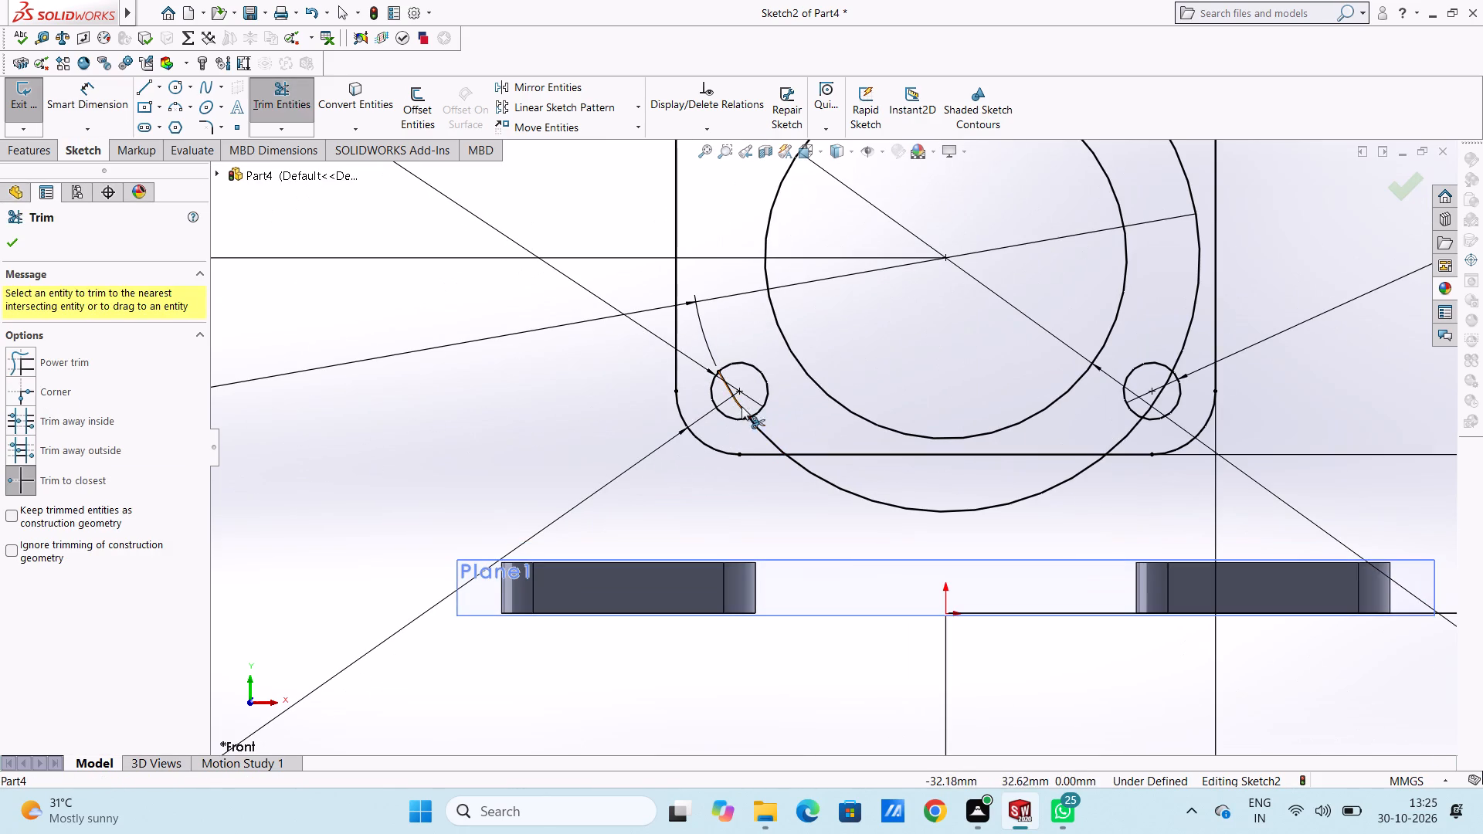
click(735, 398)
click(764, 431)
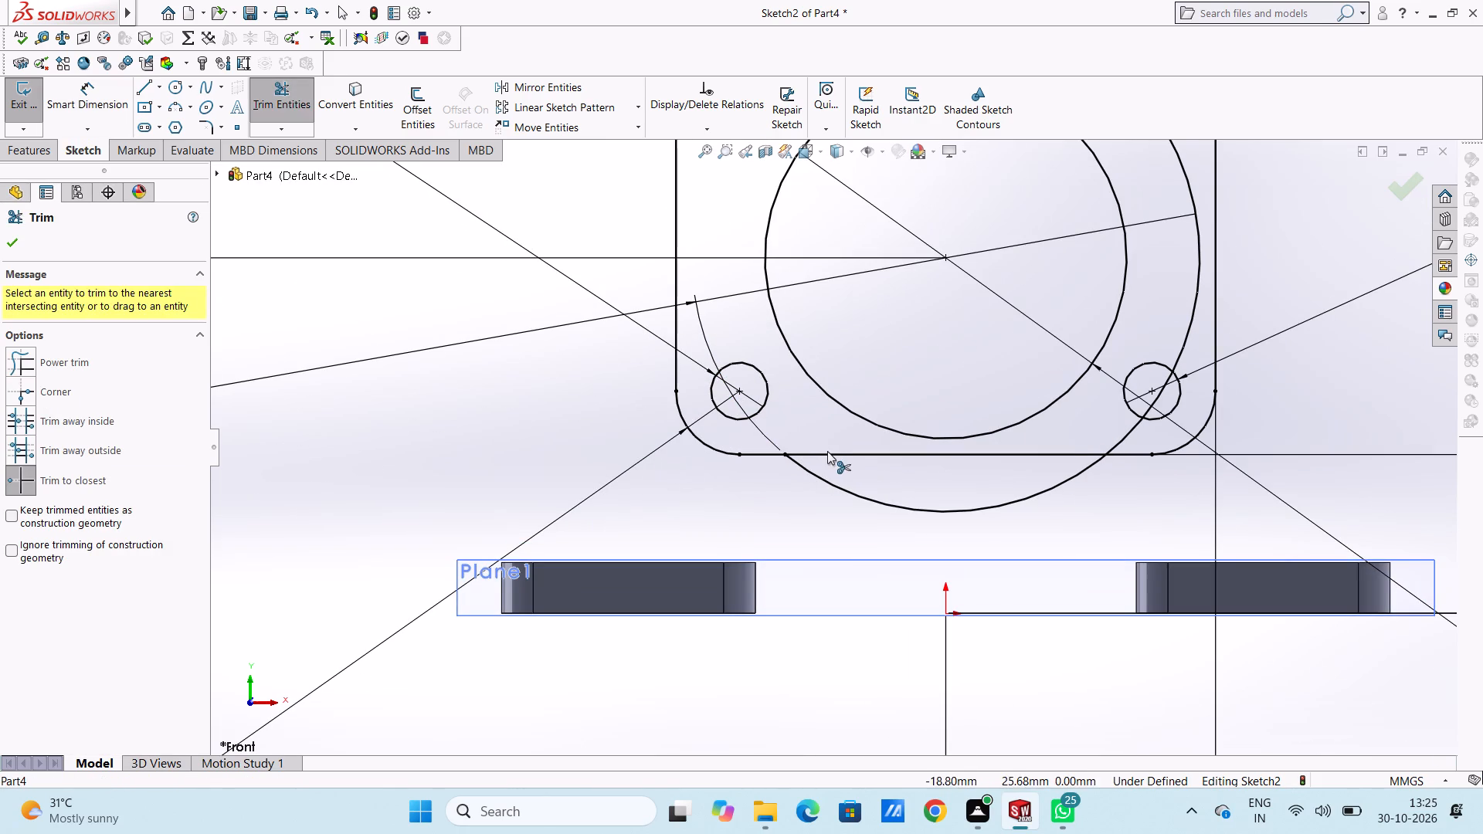
click(827, 451)
scroll(1045, 368, up, 5)
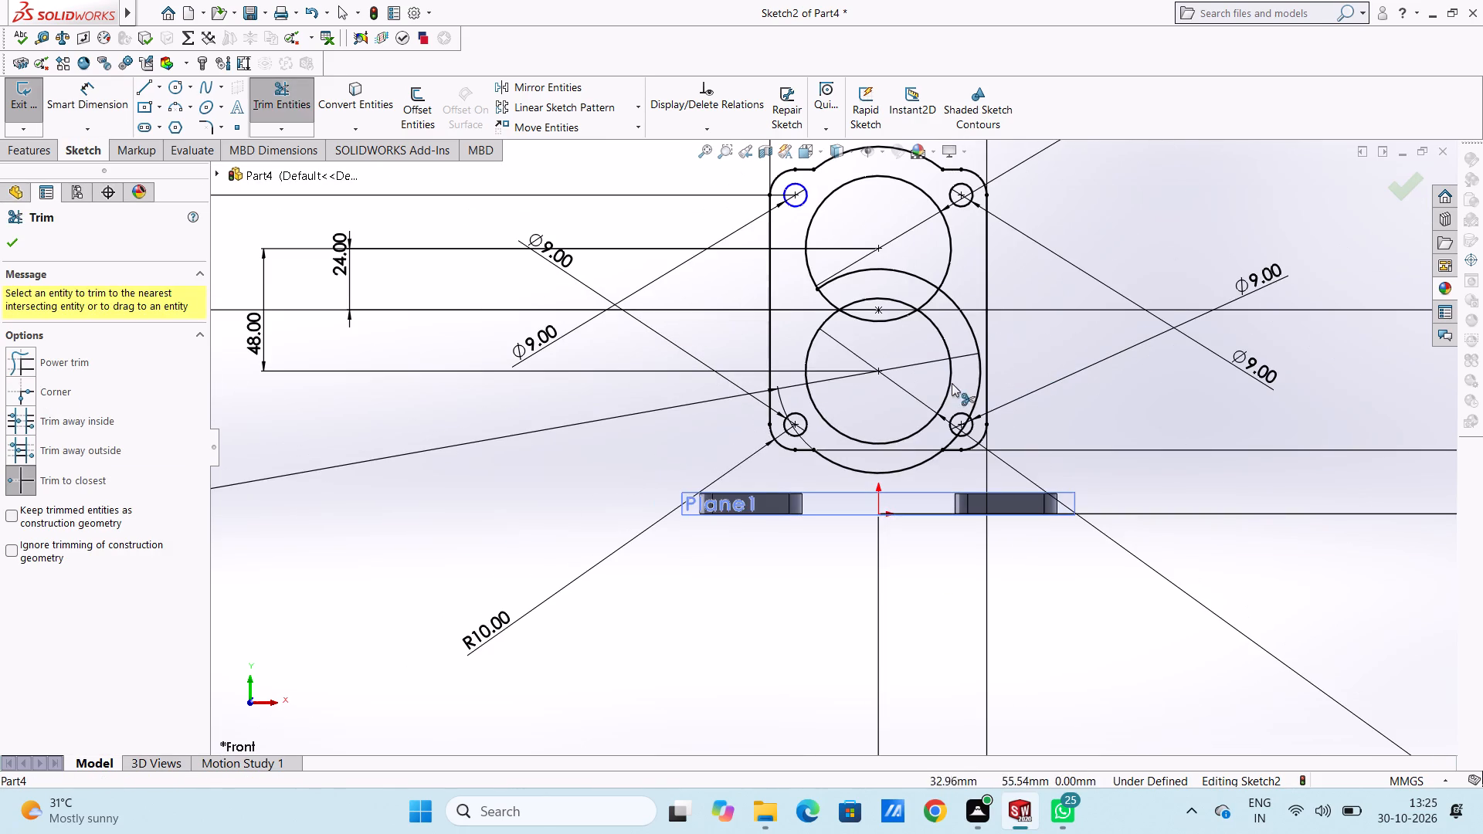
scroll(962, 427, down, 5)
click(930, 427)
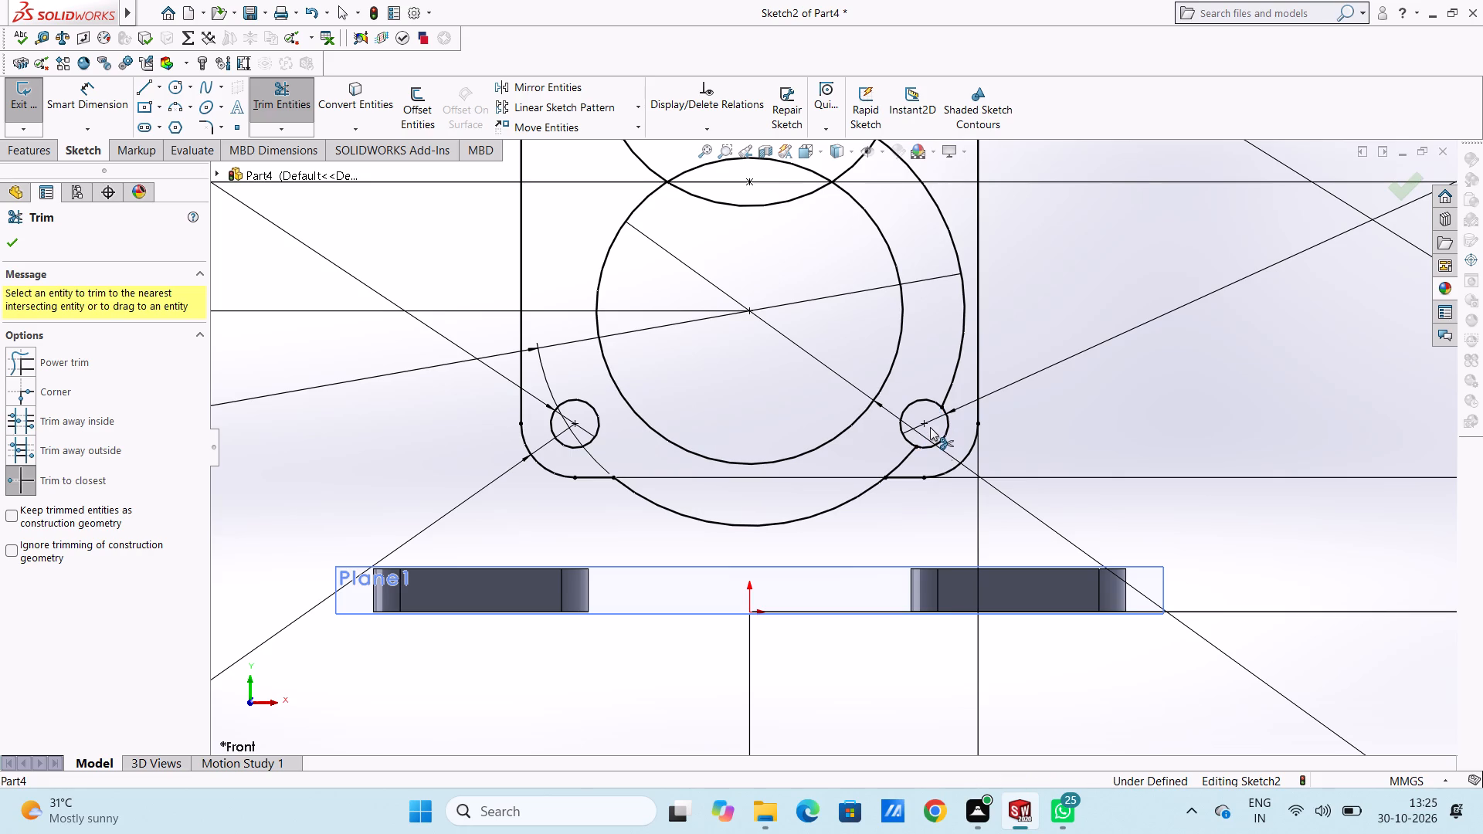
click(908, 456)
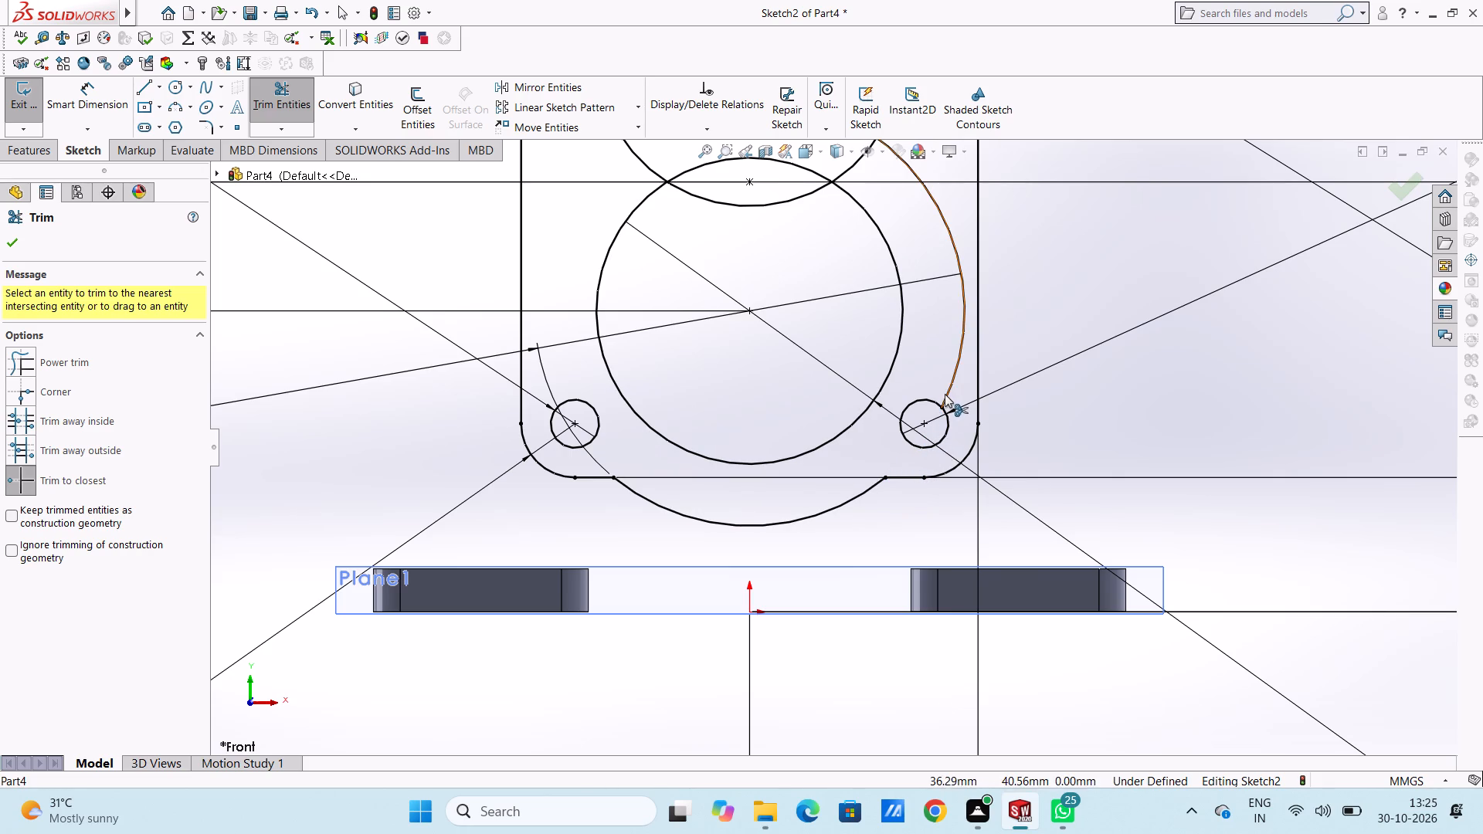
click(945, 394)
scroll(838, 279, up, 5)
click(812, 281)
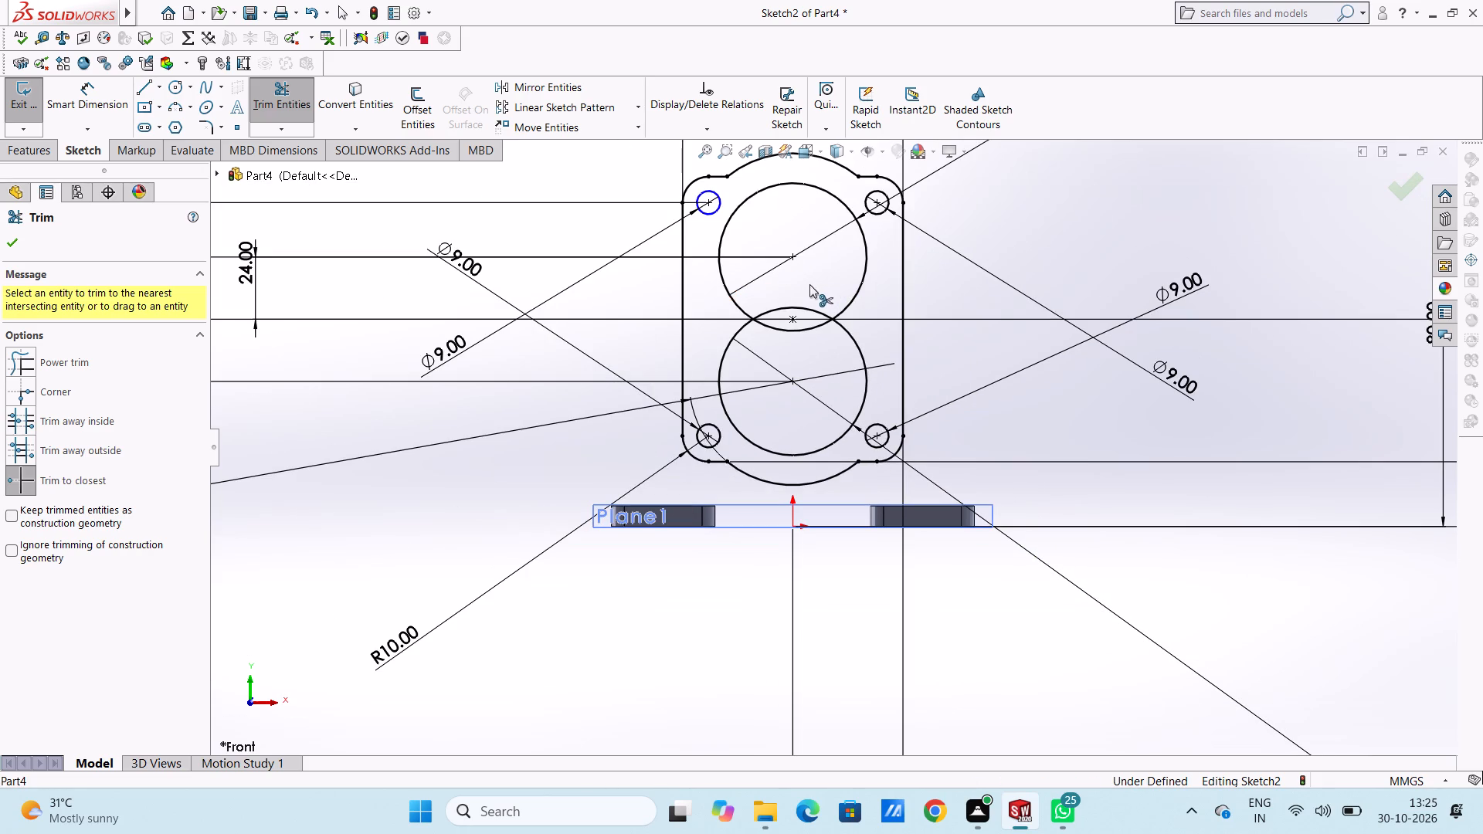
click(21, 245)
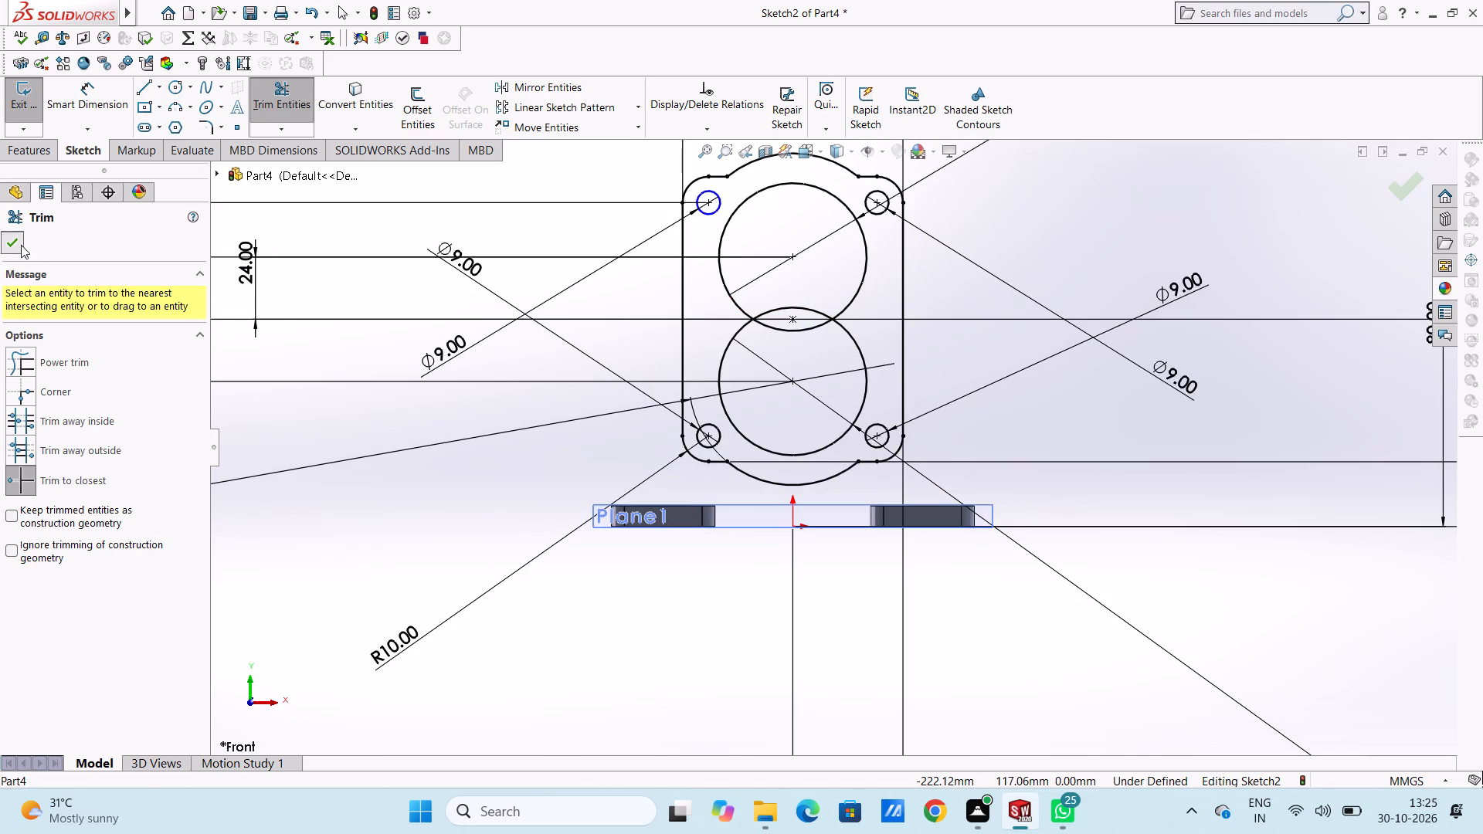
click(395, 452)
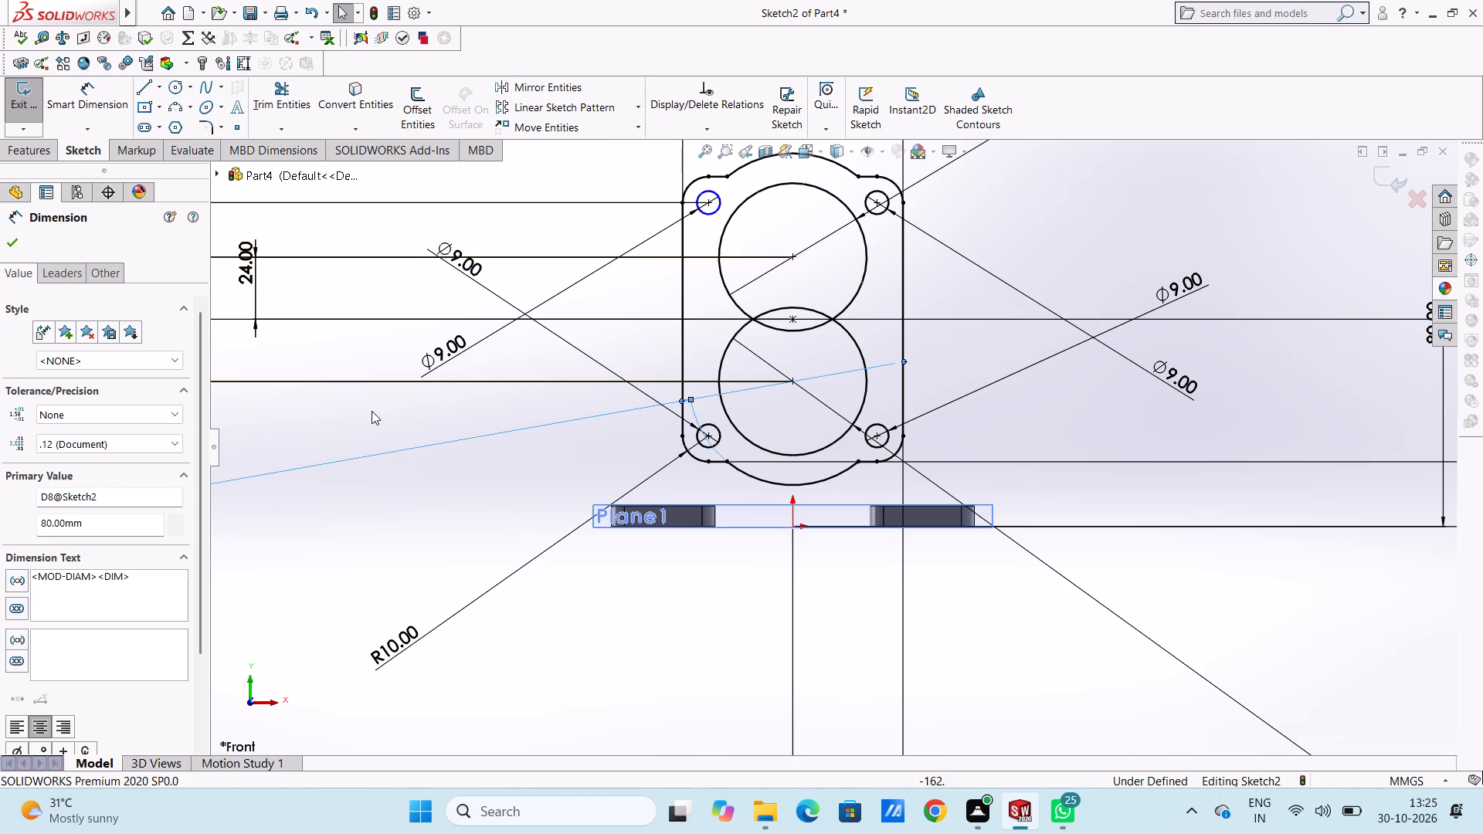
click(372, 410)
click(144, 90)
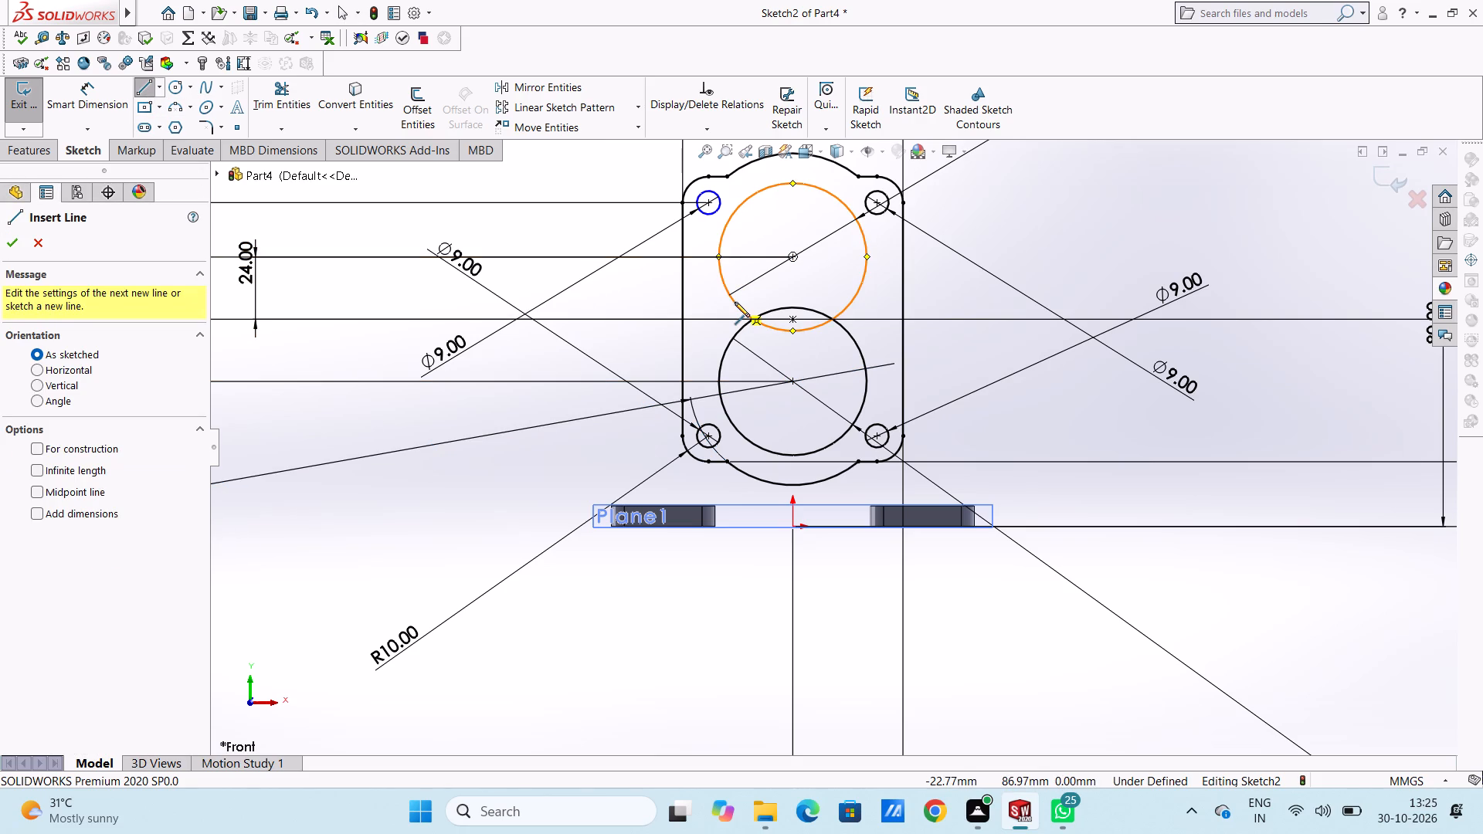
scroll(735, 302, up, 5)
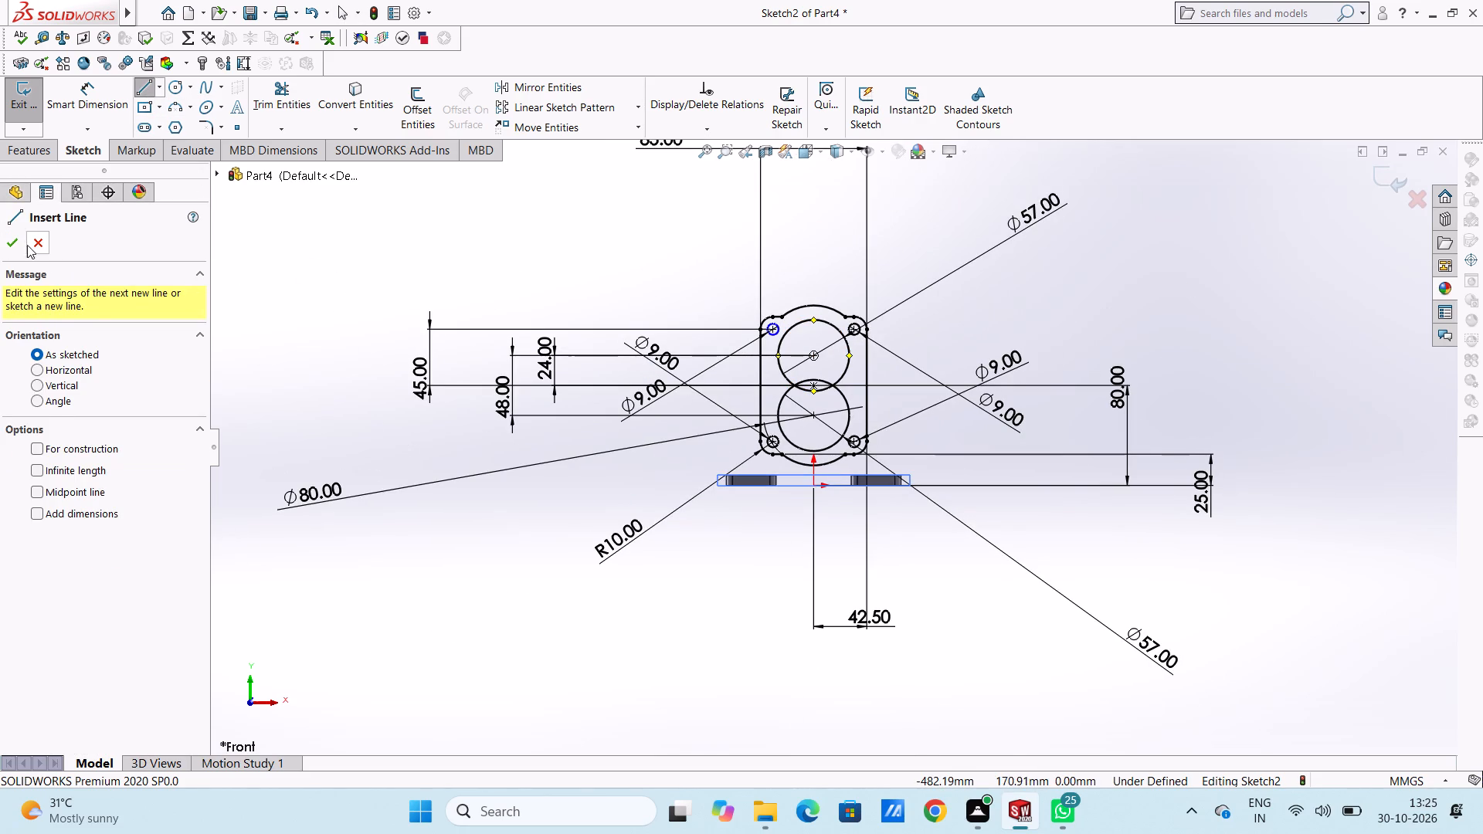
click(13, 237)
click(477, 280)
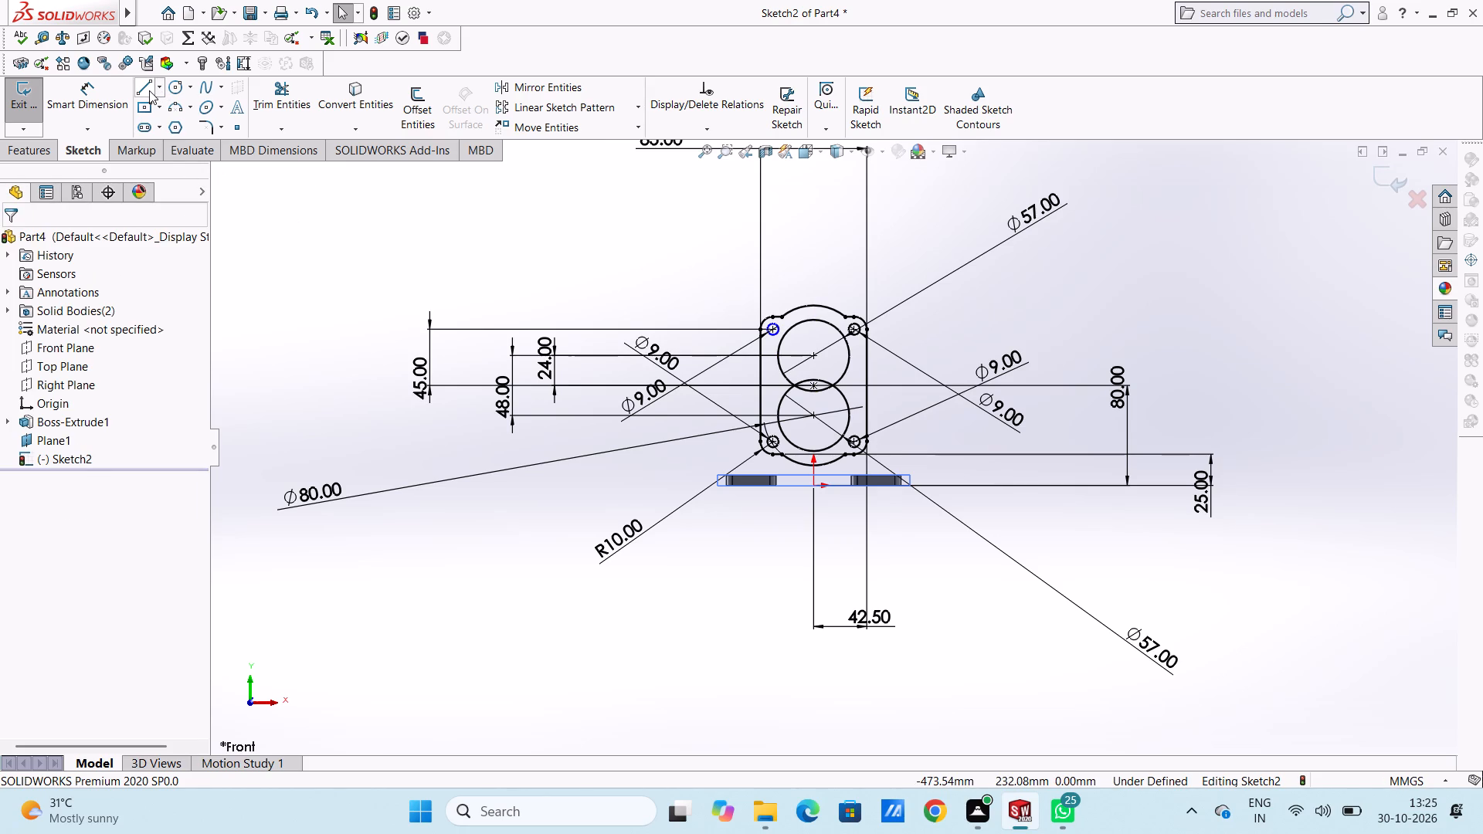
Draw a vertical line about 144 mm long from the origin up to the top of the profile's upper arc.
click(149, 90)
scroll(859, 510, down, 4)
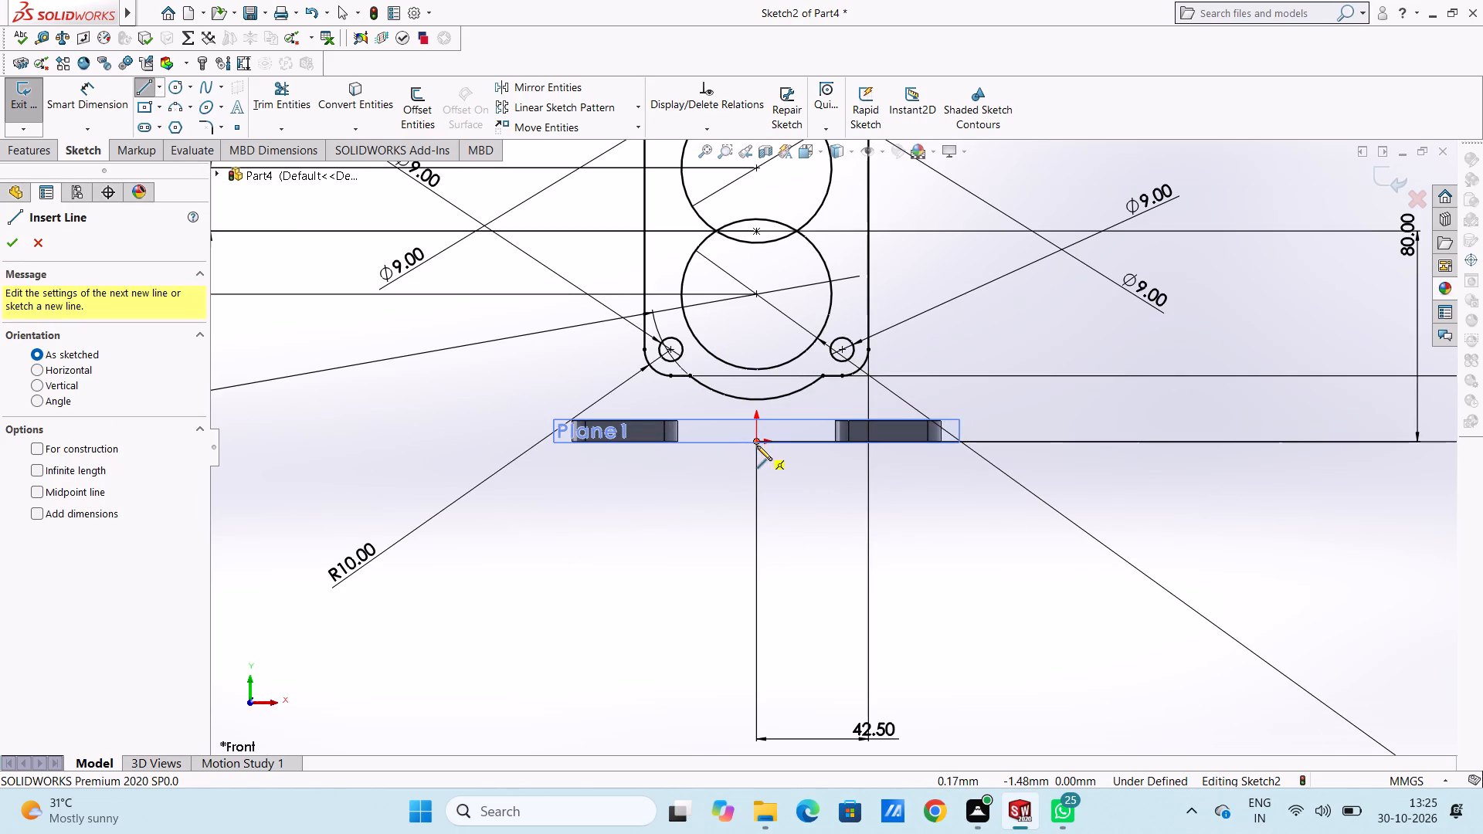
click(757, 446)
scroll(778, 230, up, 4)
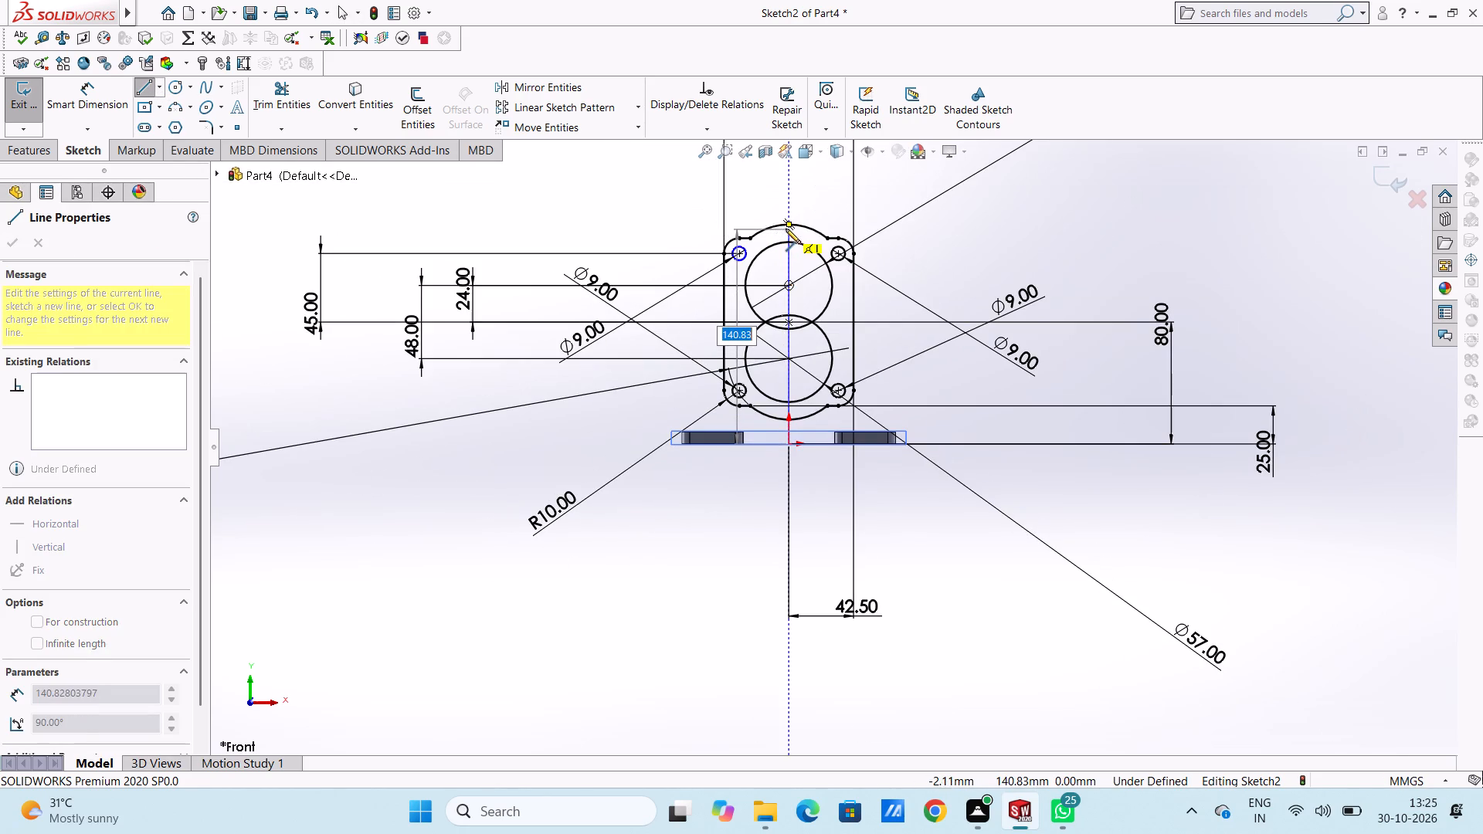
click(788, 225)
right_click(822, 206)
click(839, 215)
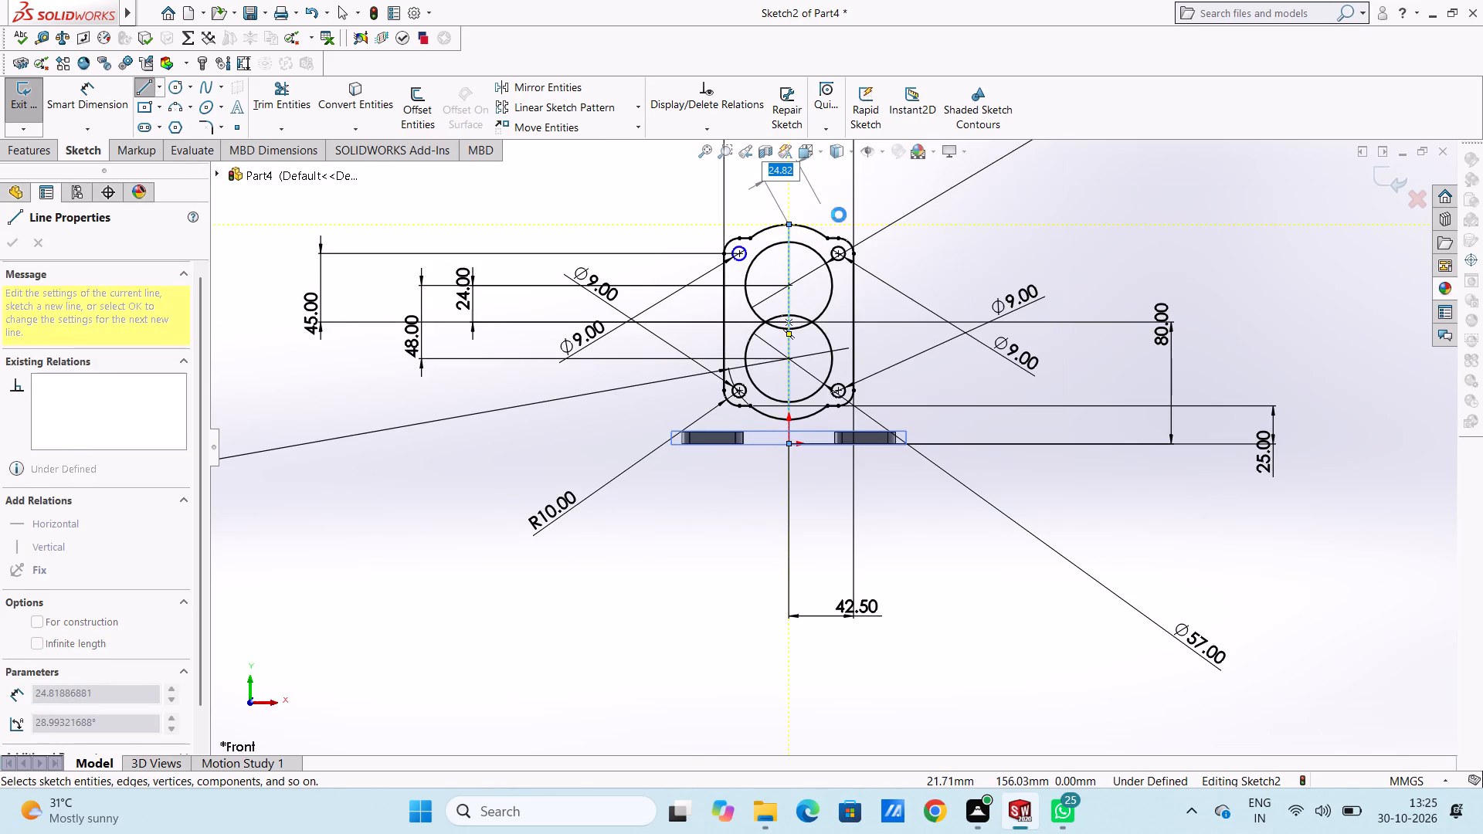
click(833, 208)
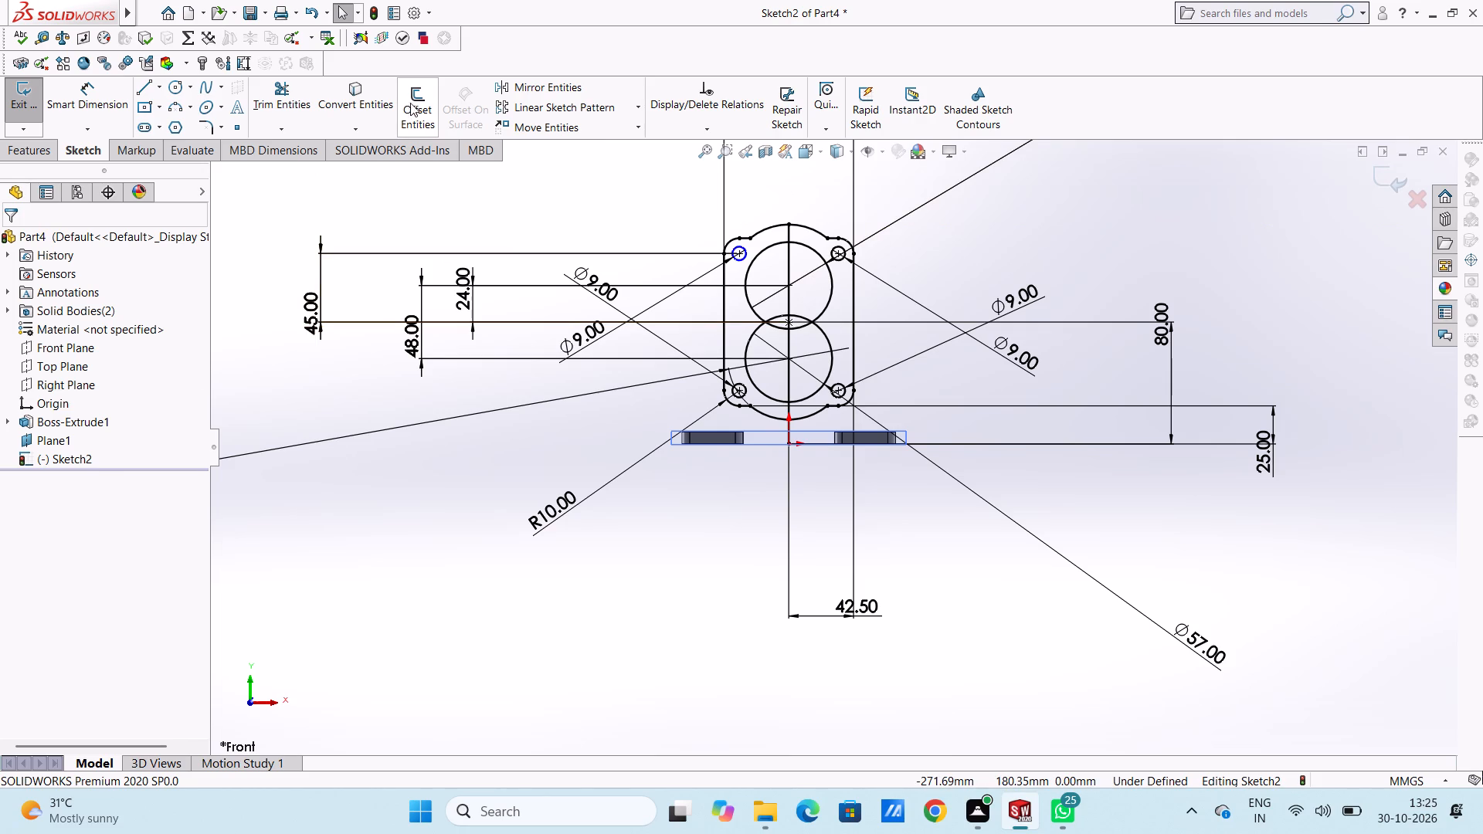
Offset the vertical centre line bi-directionally by 45/2 (22.5 mm) with dimensions added.
click(412, 101)
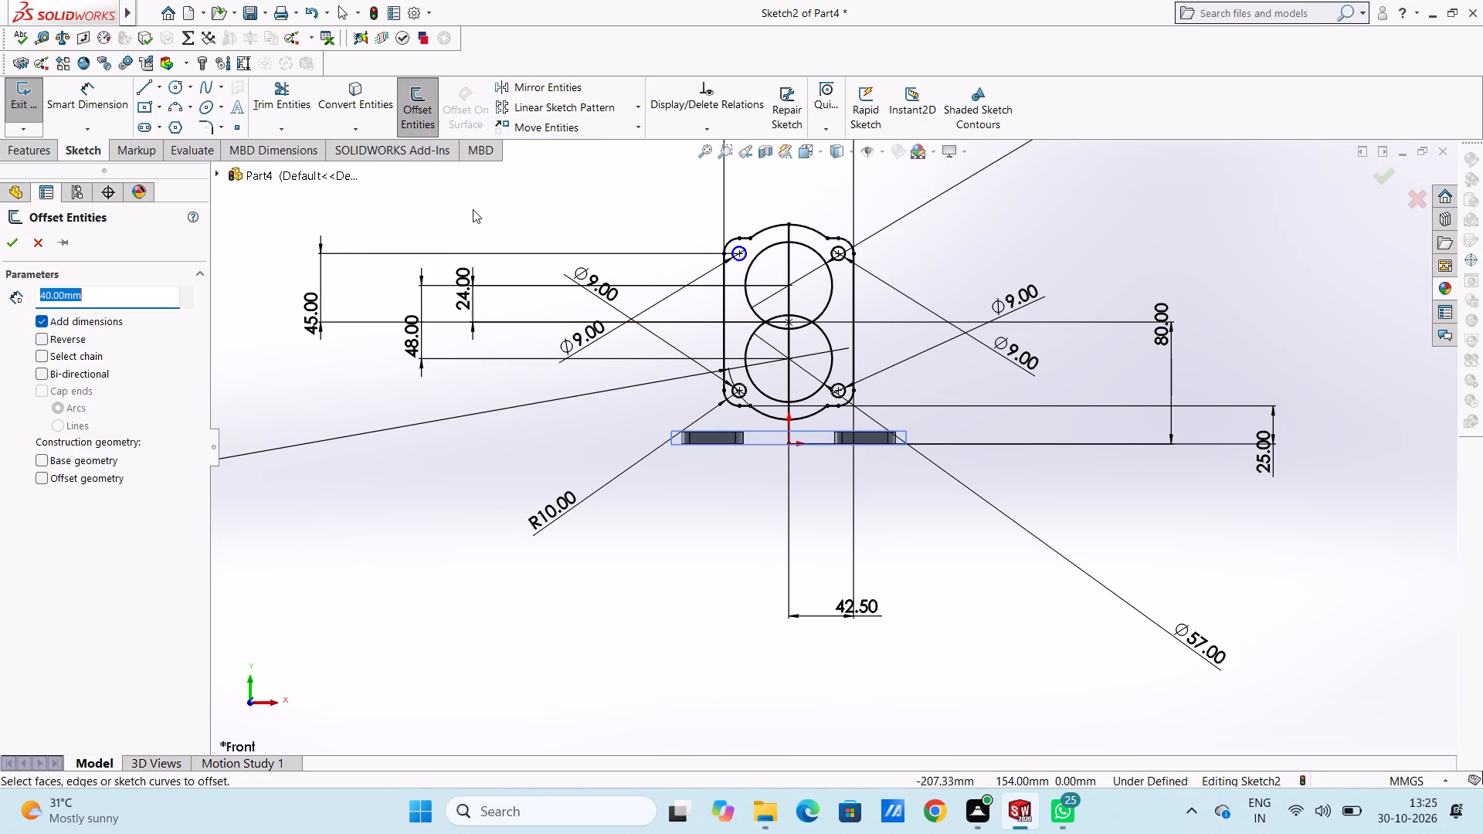
text(45/2)
key(Return)
click(786, 262)
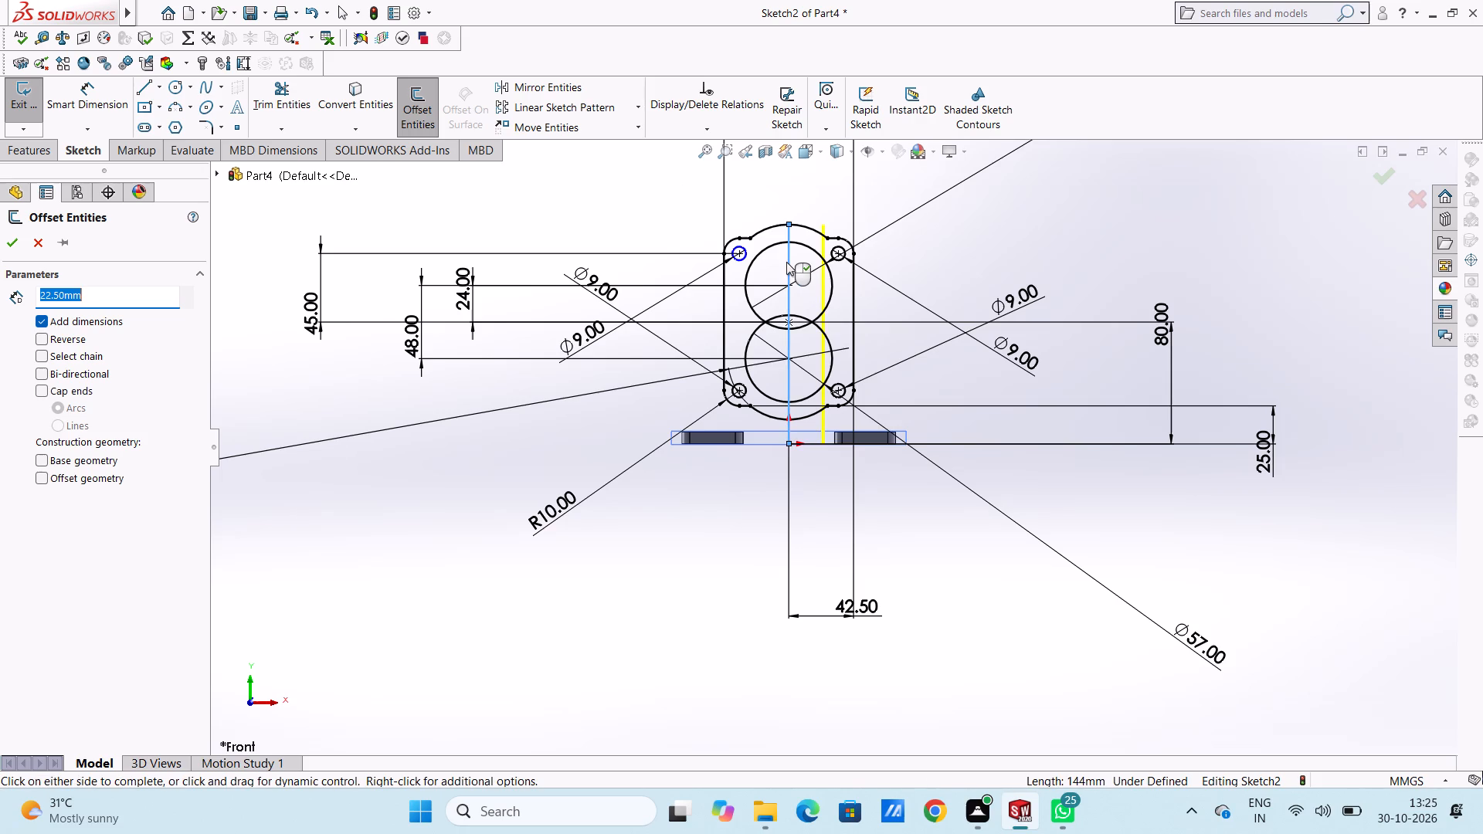
click(40, 367)
click(10, 248)
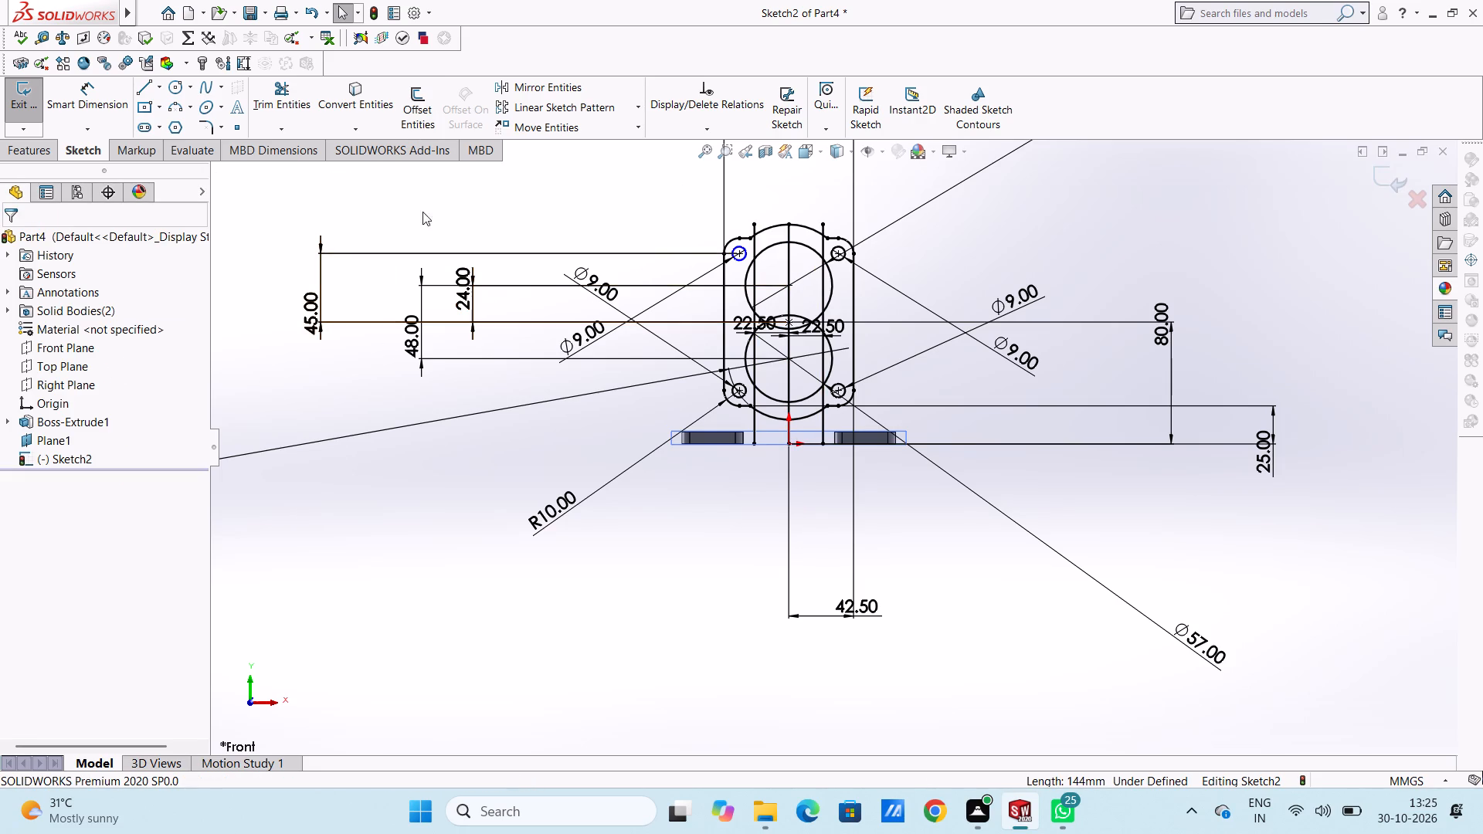
Trim the left offset line above the upper 57 mm circle and inside both 57 mm circles, keeping the piece between them.
click(294, 97)
scroll(844, 257, down, 4)
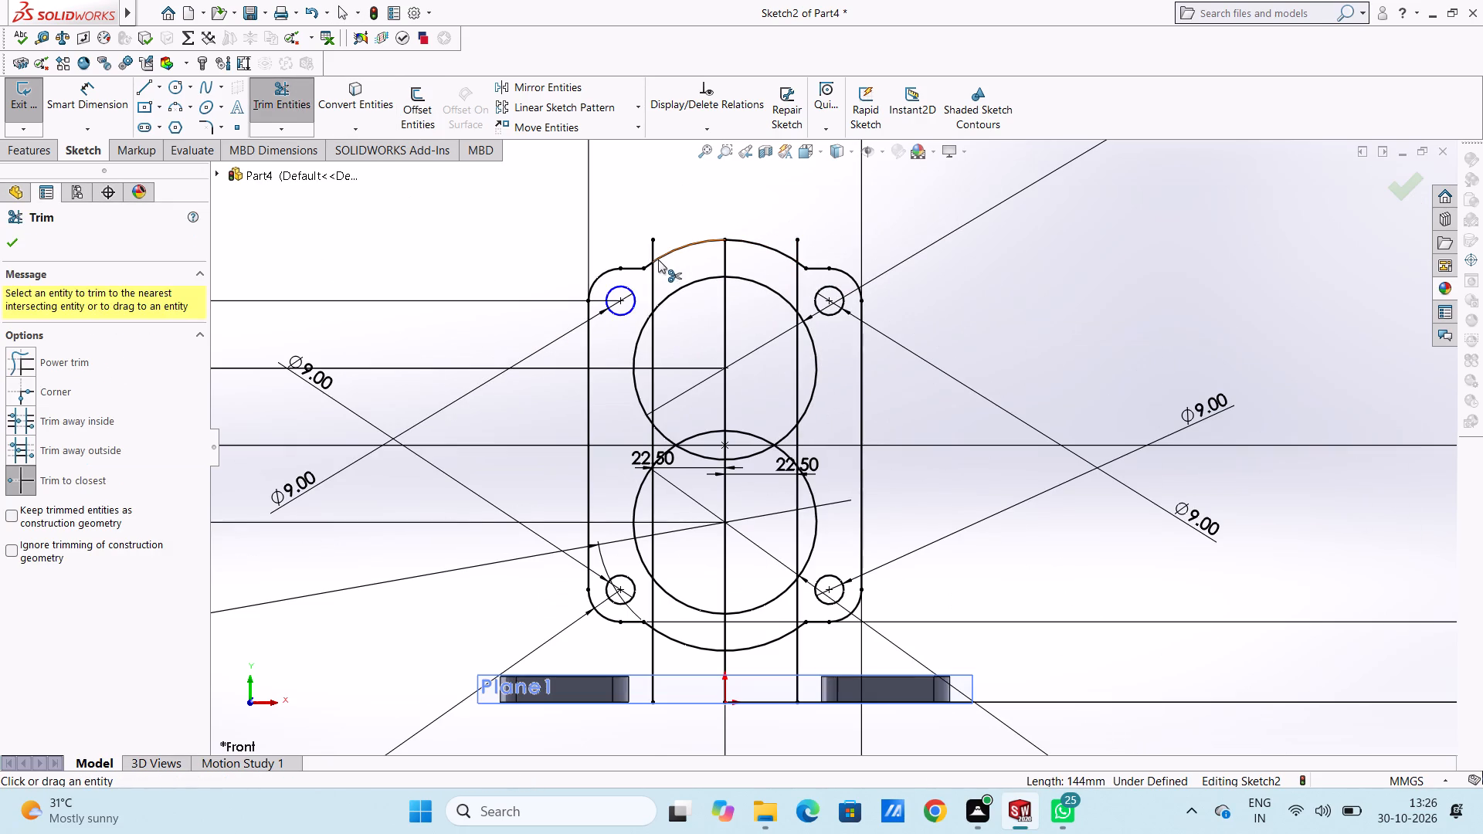
click(651, 246)
click(650, 277)
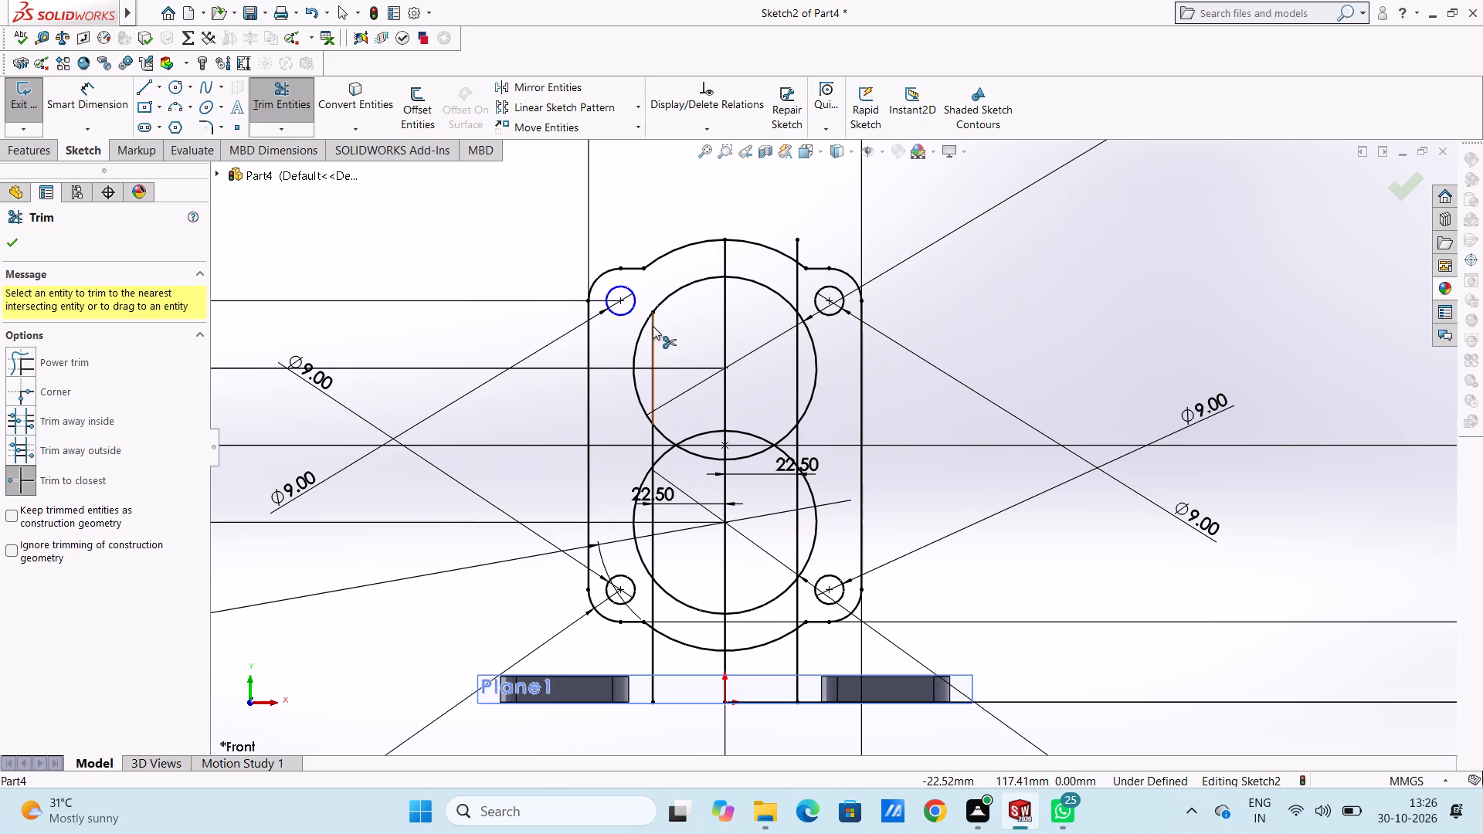
click(653, 326)
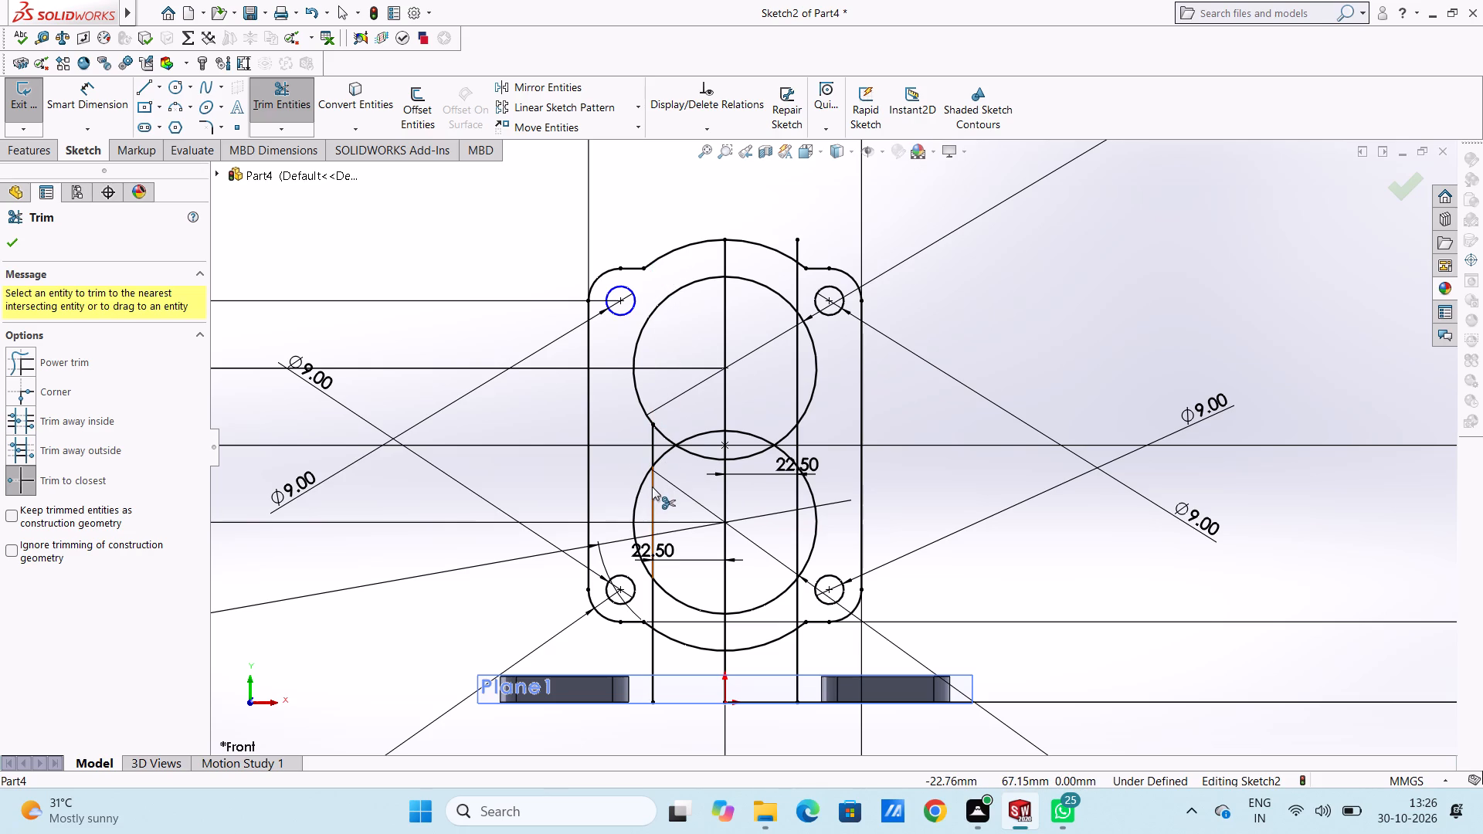
click(652, 486)
Trim away the overlapping arcs of the two 57 mm circles between the offset lines to open them into one cutout.
click(663, 458)
click(669, 442)
click(677, 446)
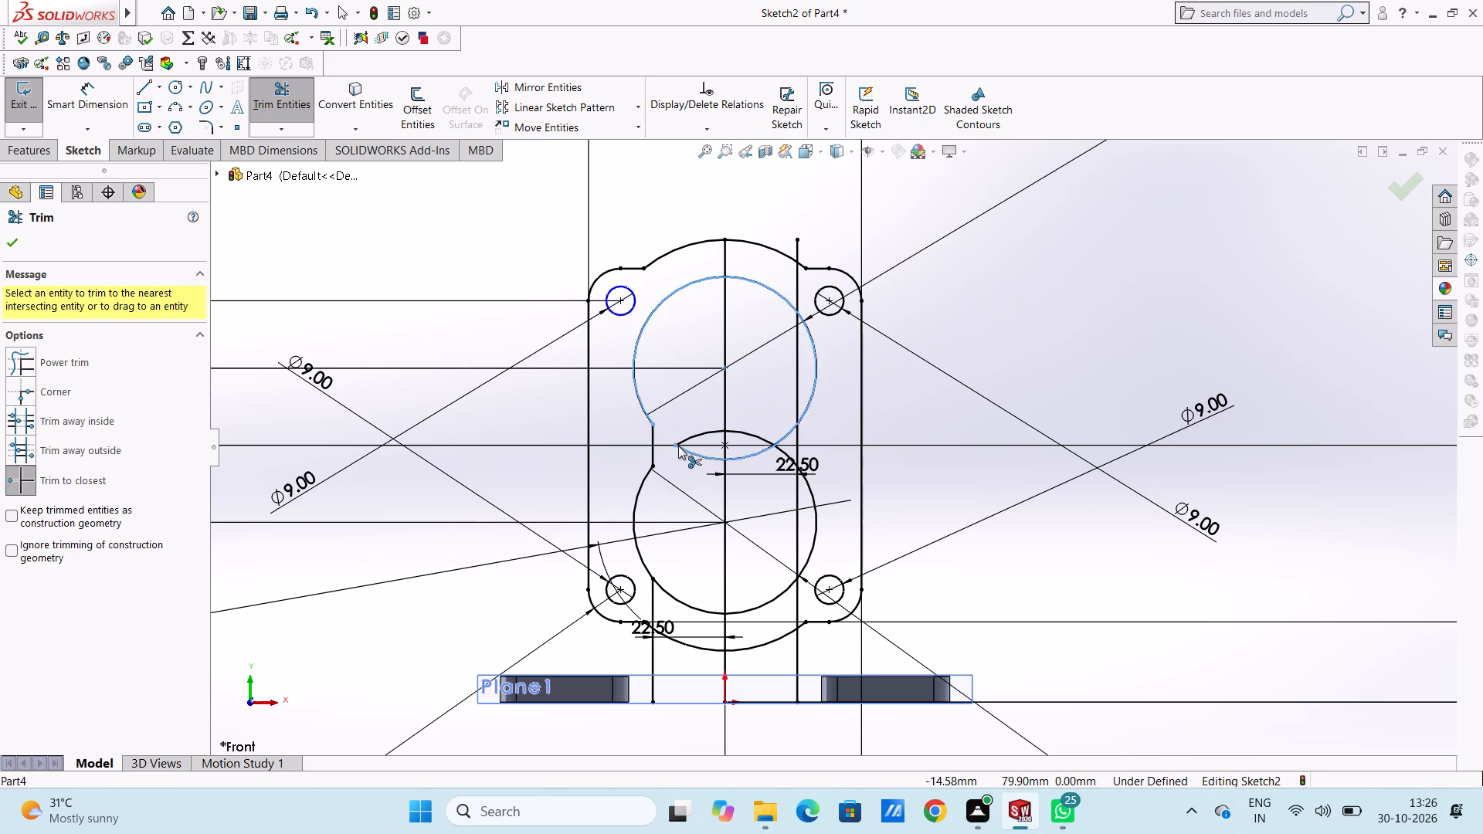
click(683, 439)
click(734, 457)
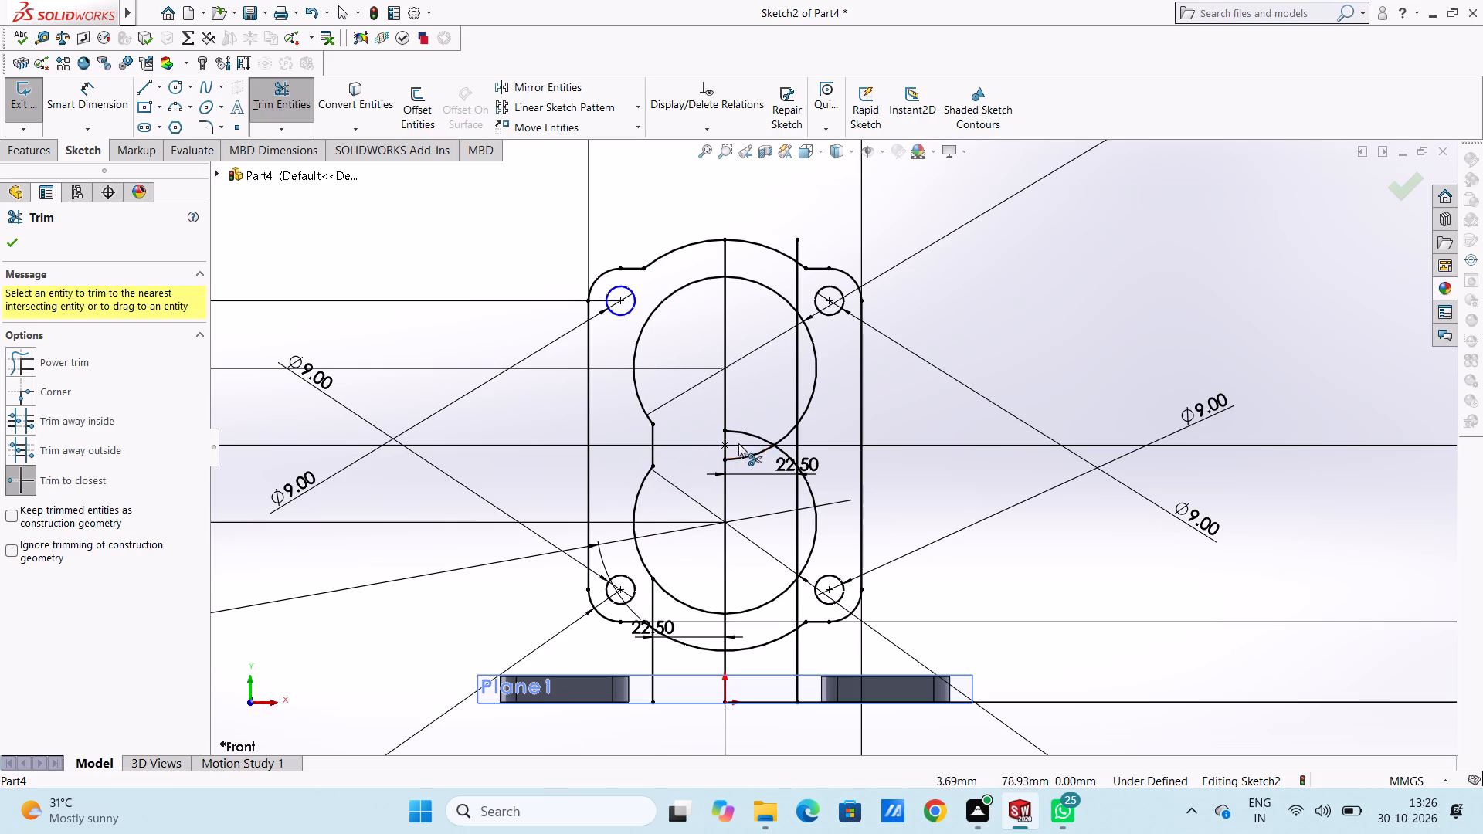
click(741, 436)
click(785, 433)
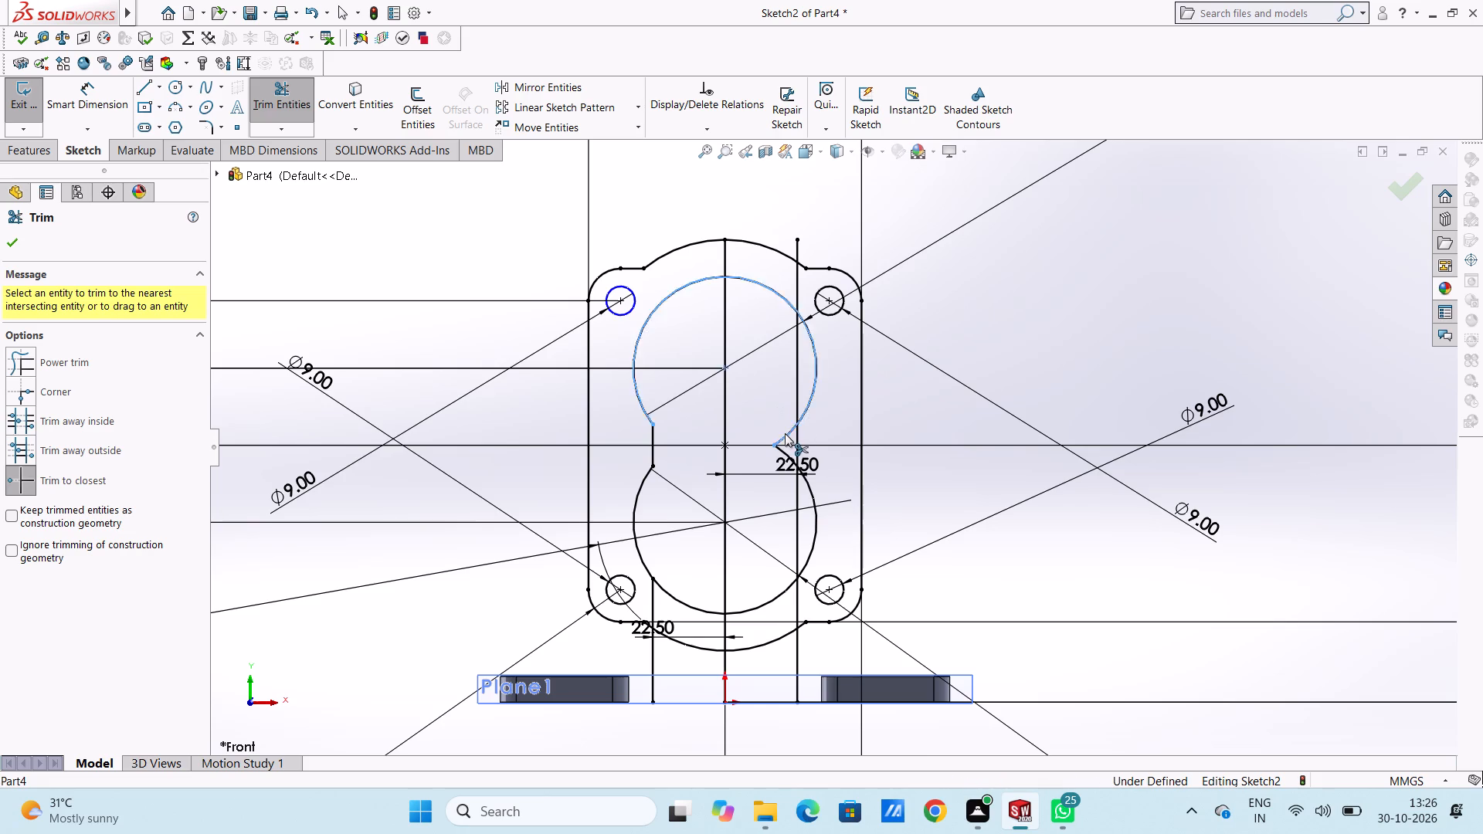
click(783, 452)
Trim the leftover pieces of both 22.5 mm offset lines, keeping only the short segments that join the two 57 mm circles.
click(796, 381)
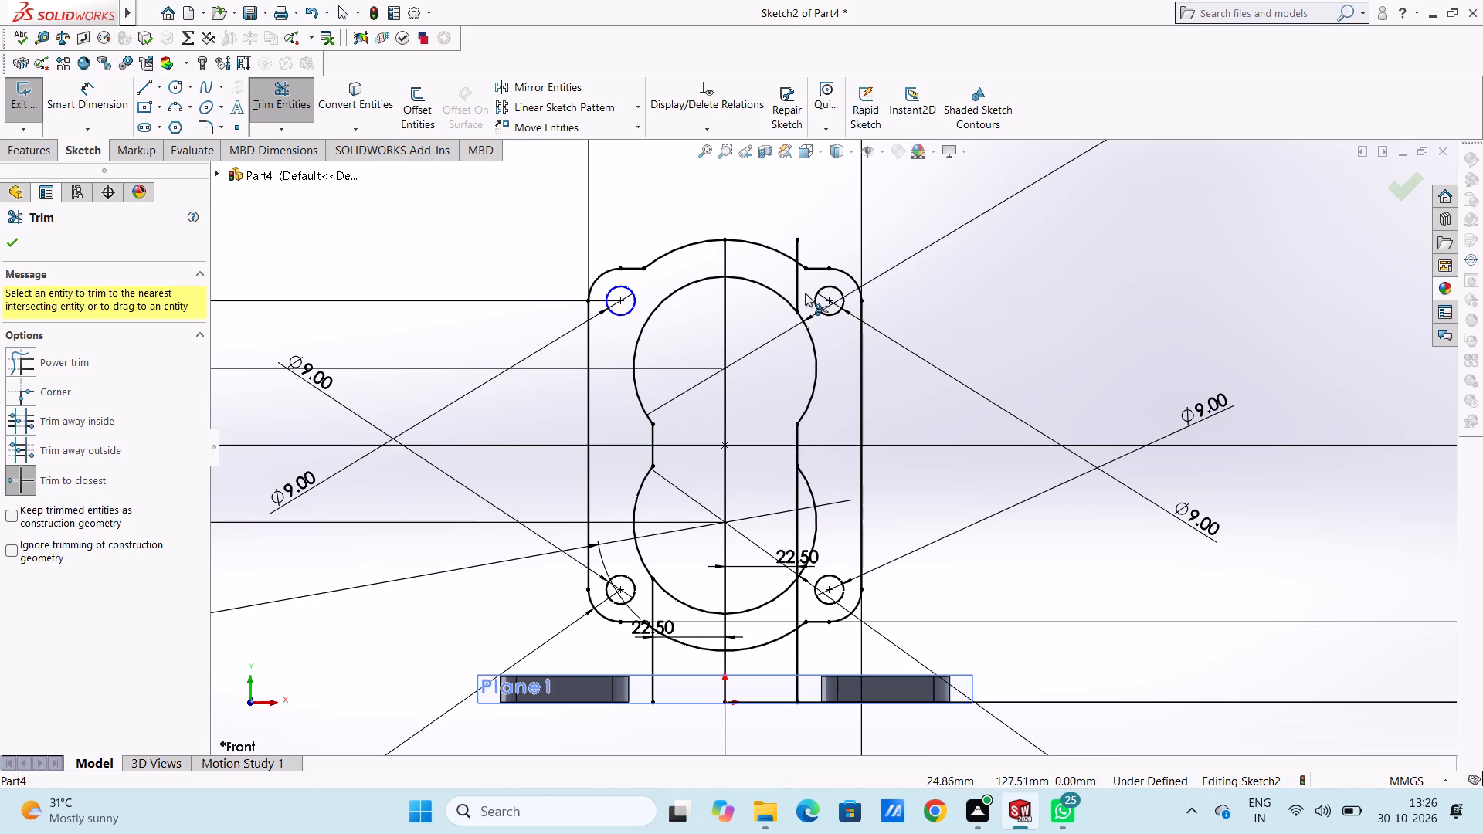
click(798, 288)
click(796, 246)
scroll(781, 389, down, 1)
scroll(781, 389, up, 5)
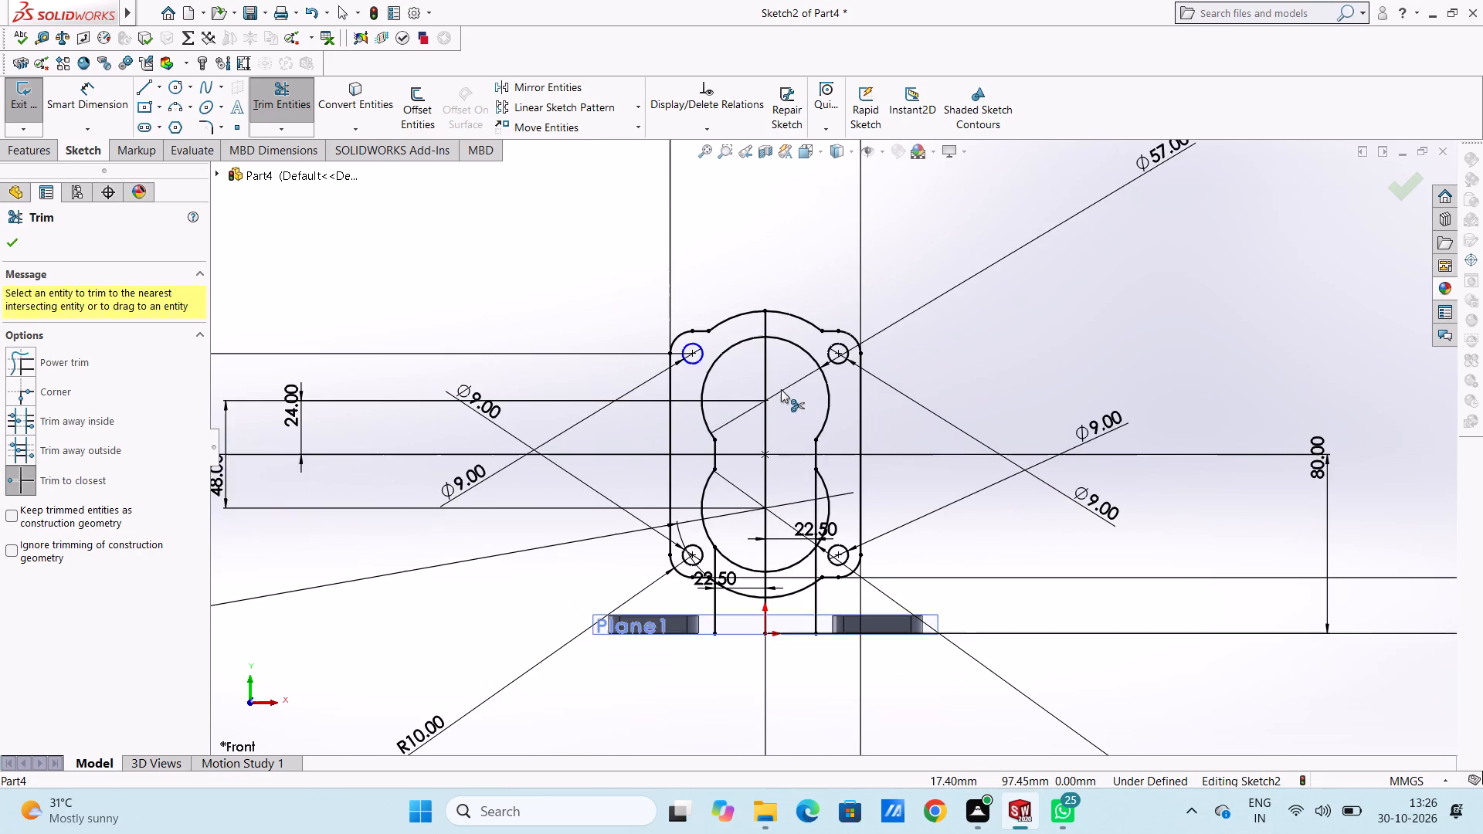
scroll(772, 616, down, 3)
scroll(758, 602, up, 2)
scroll(753, 578, down, 2)
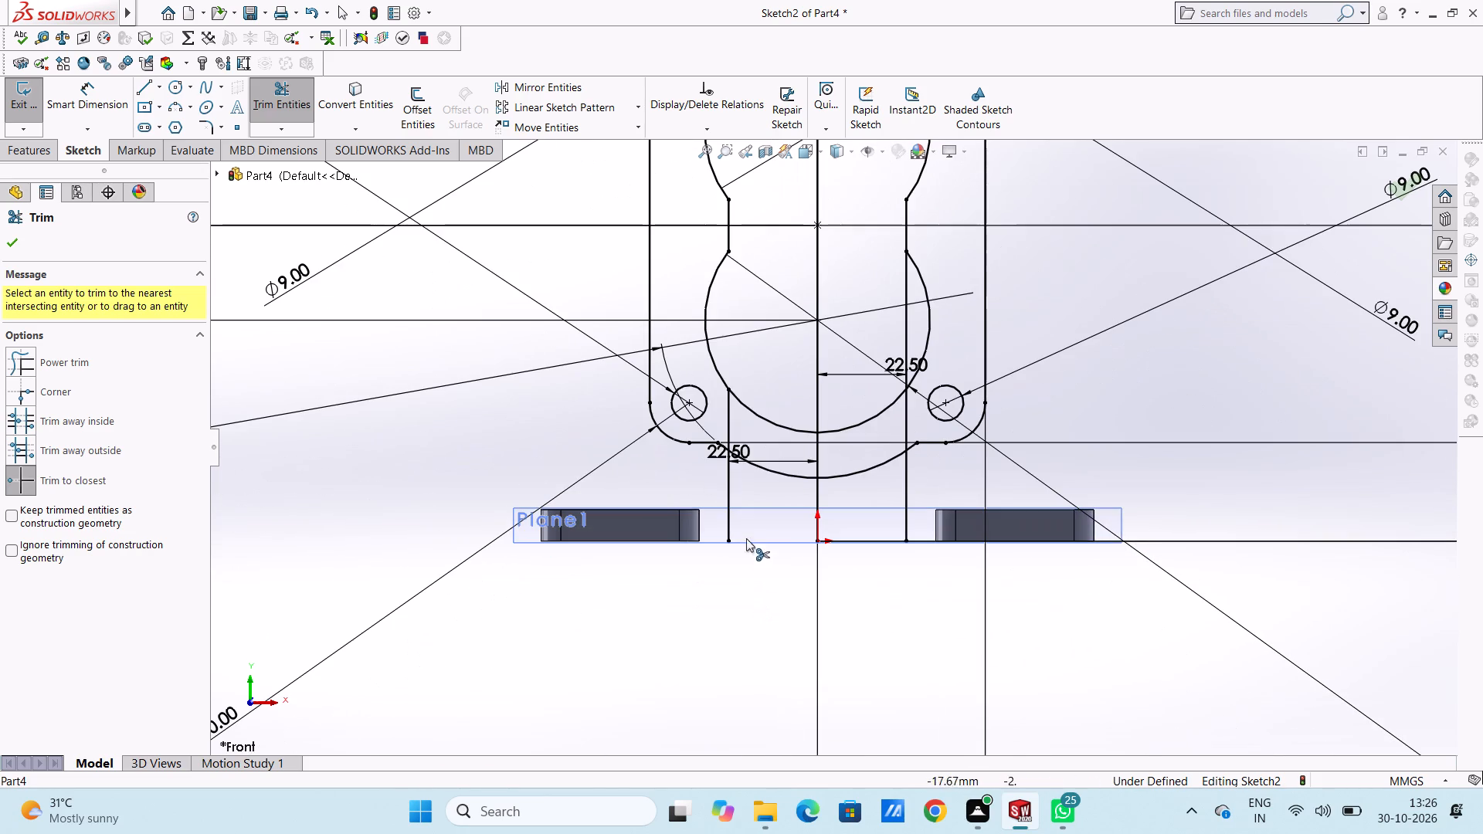
click(730, 513)
click(731, 433)
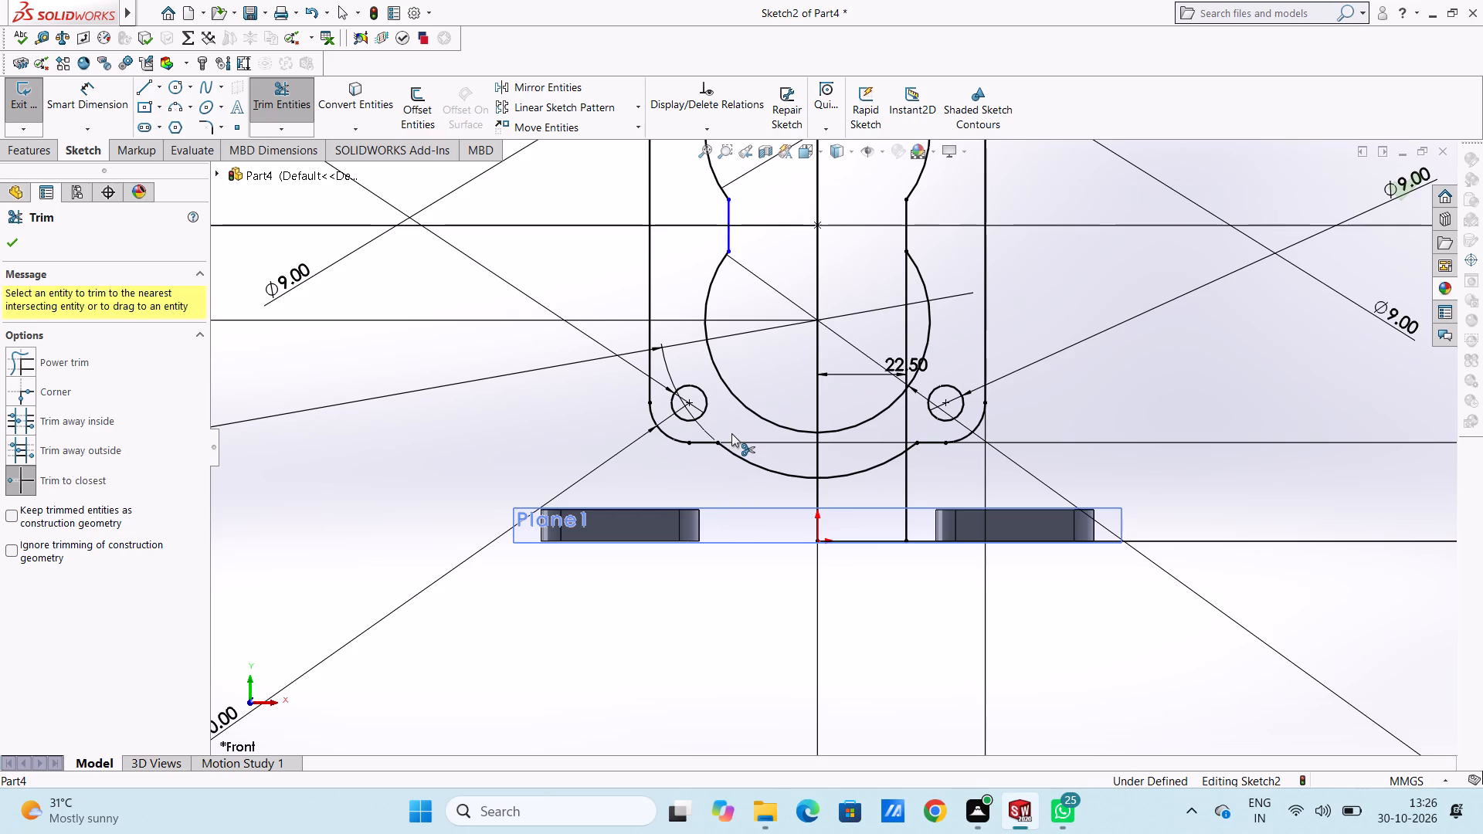
click(906, 420)
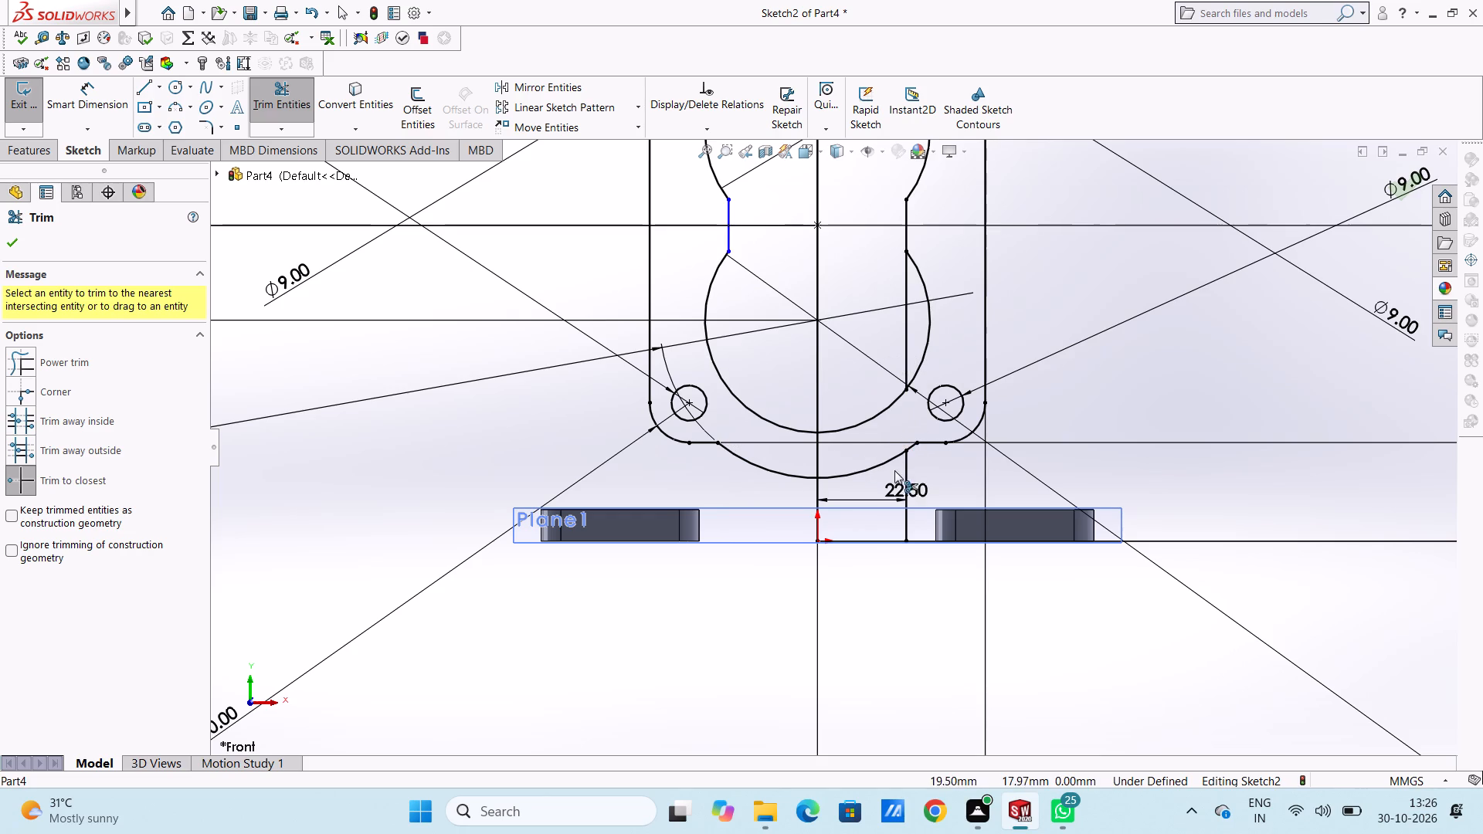
click(907, 479)
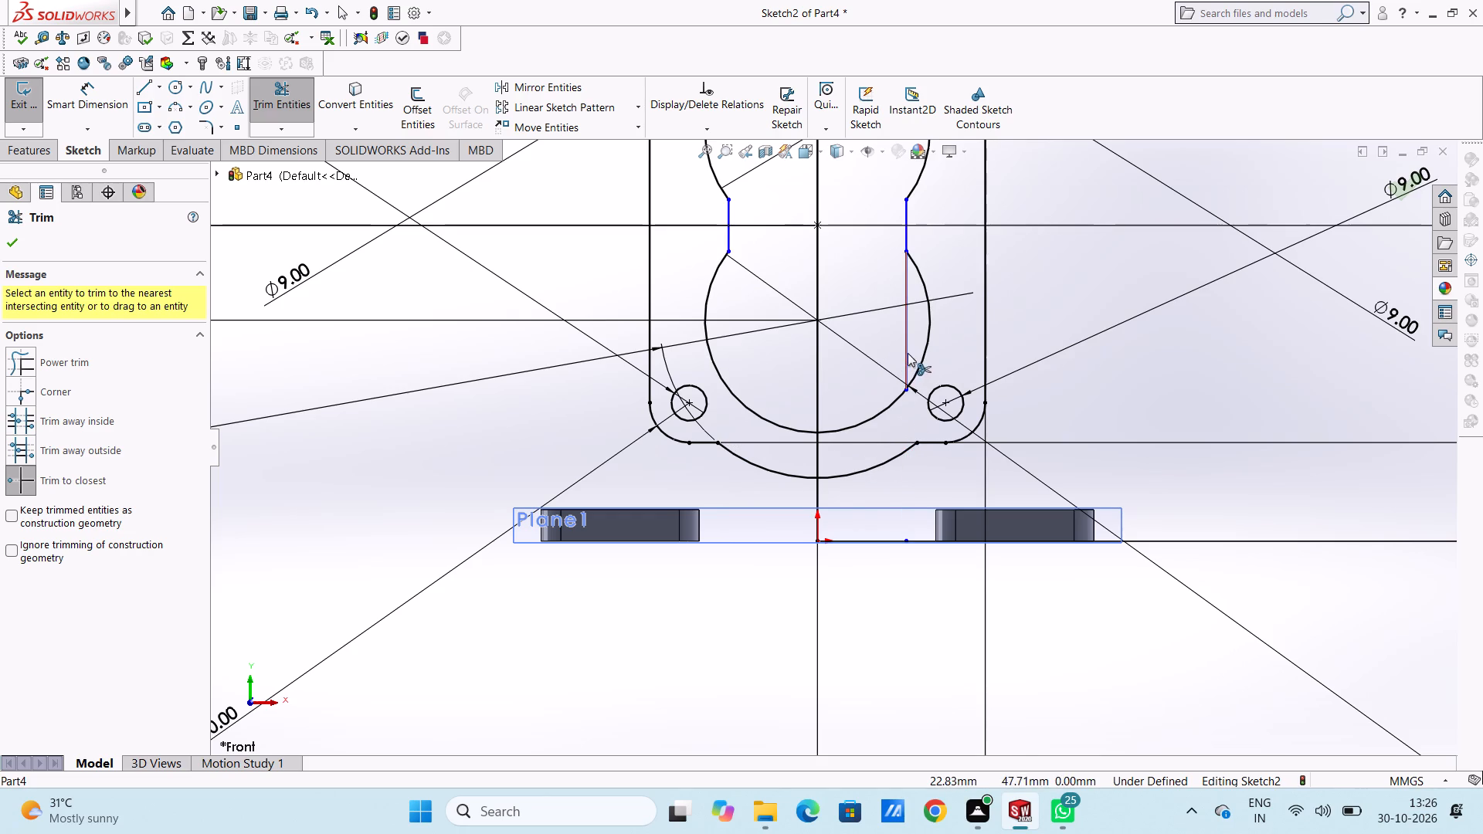
click(908, 353)
Trim away the whole vertical centre line from the top arc down to the origin and finish trimming.
scroll(900, 344, up, 5)
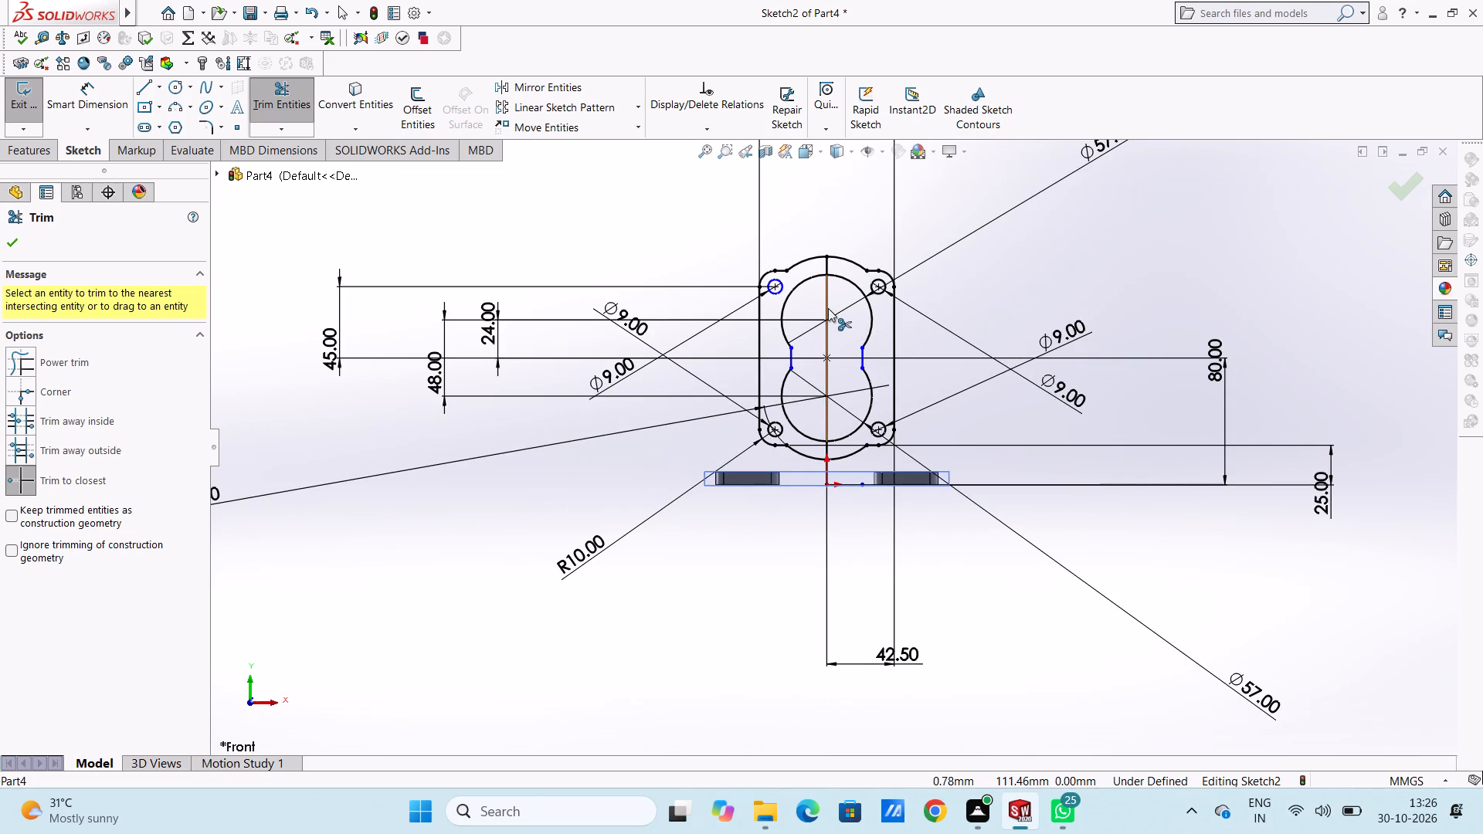
click(828, 308)
click(828, 262)
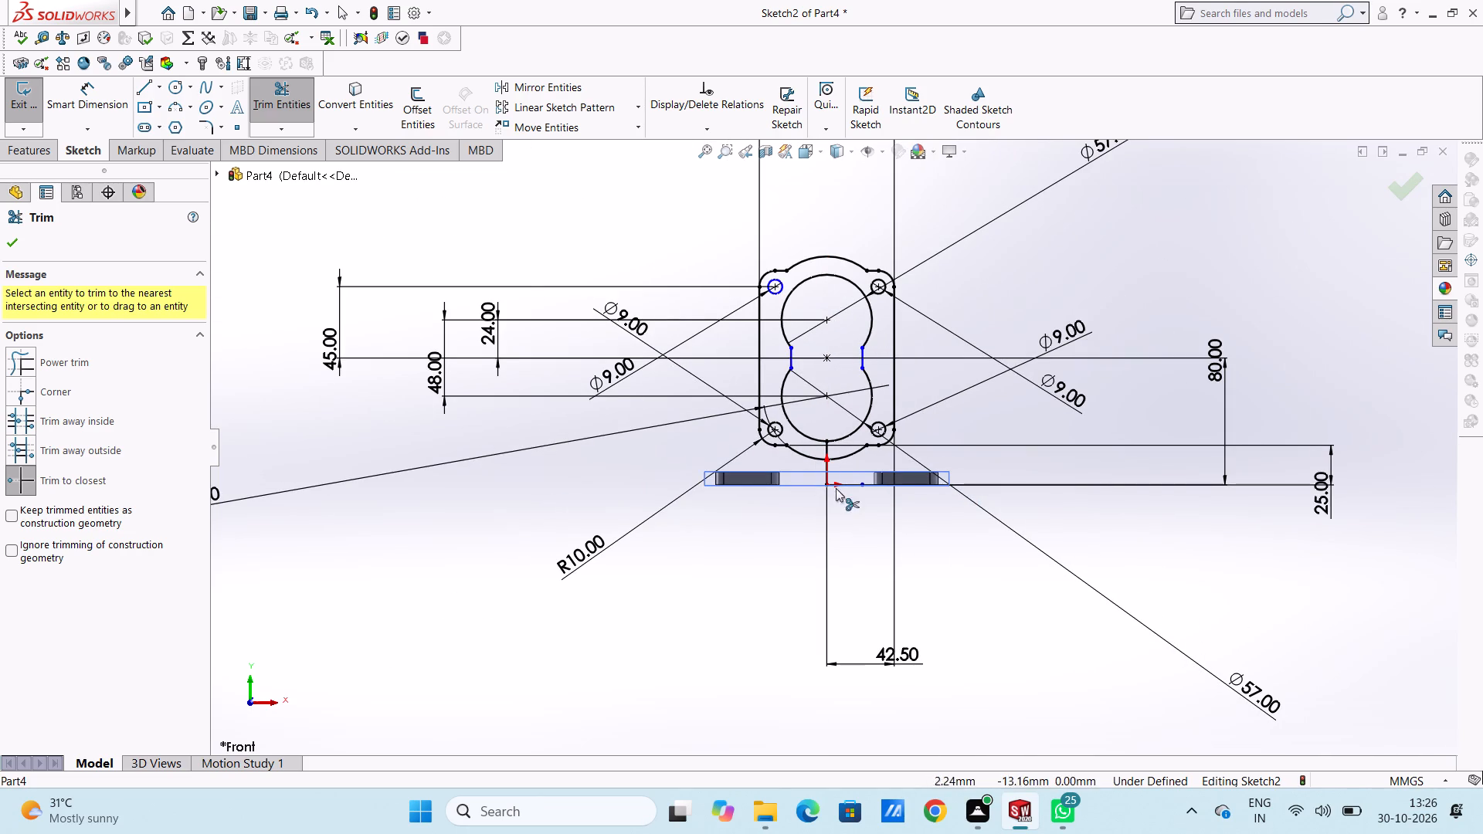
click(828, 470)
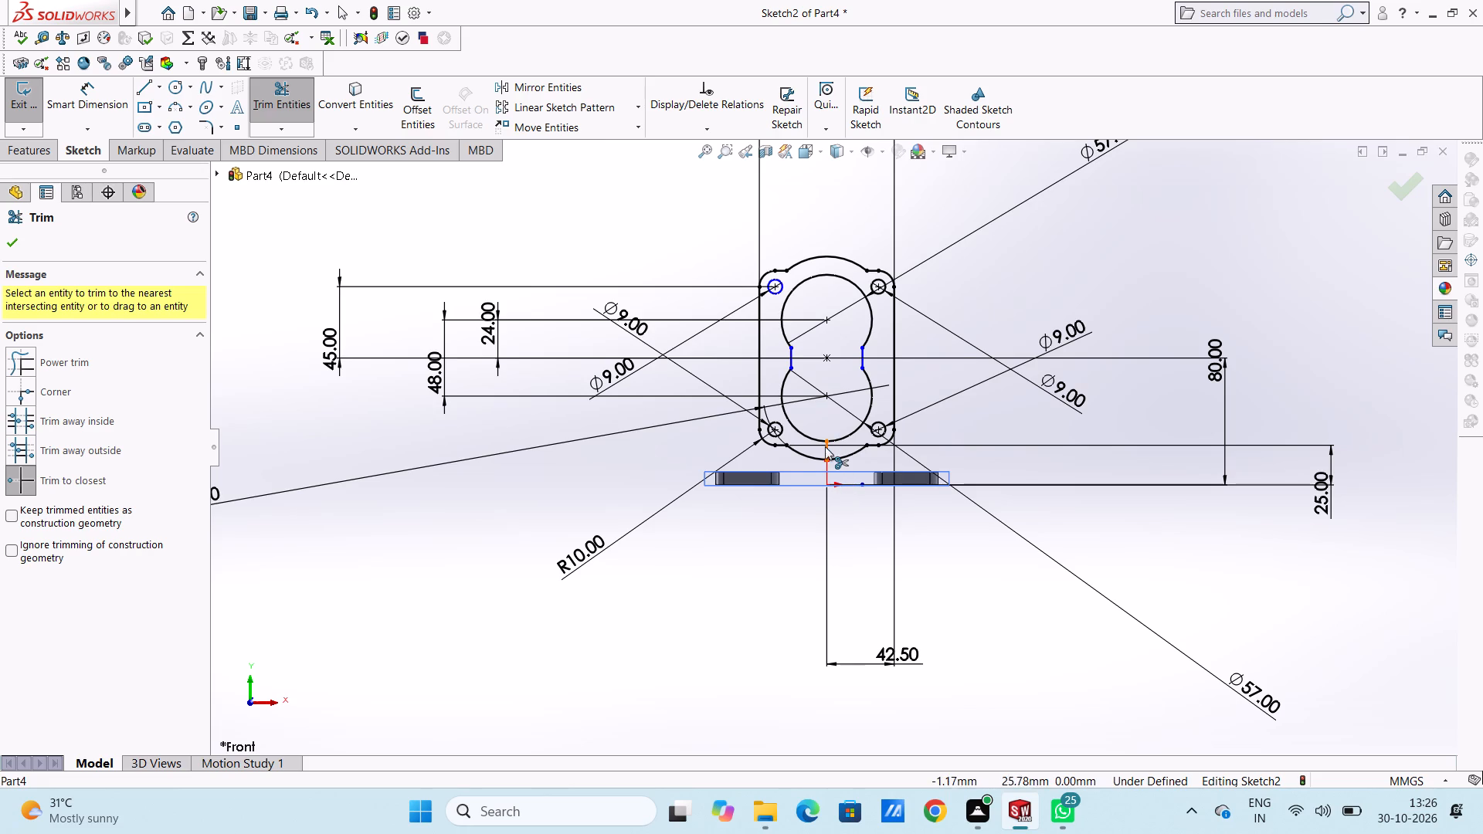
click(825, 446)
scroll(839, 379, up, 2)
scroll(830, 419, down, 4)
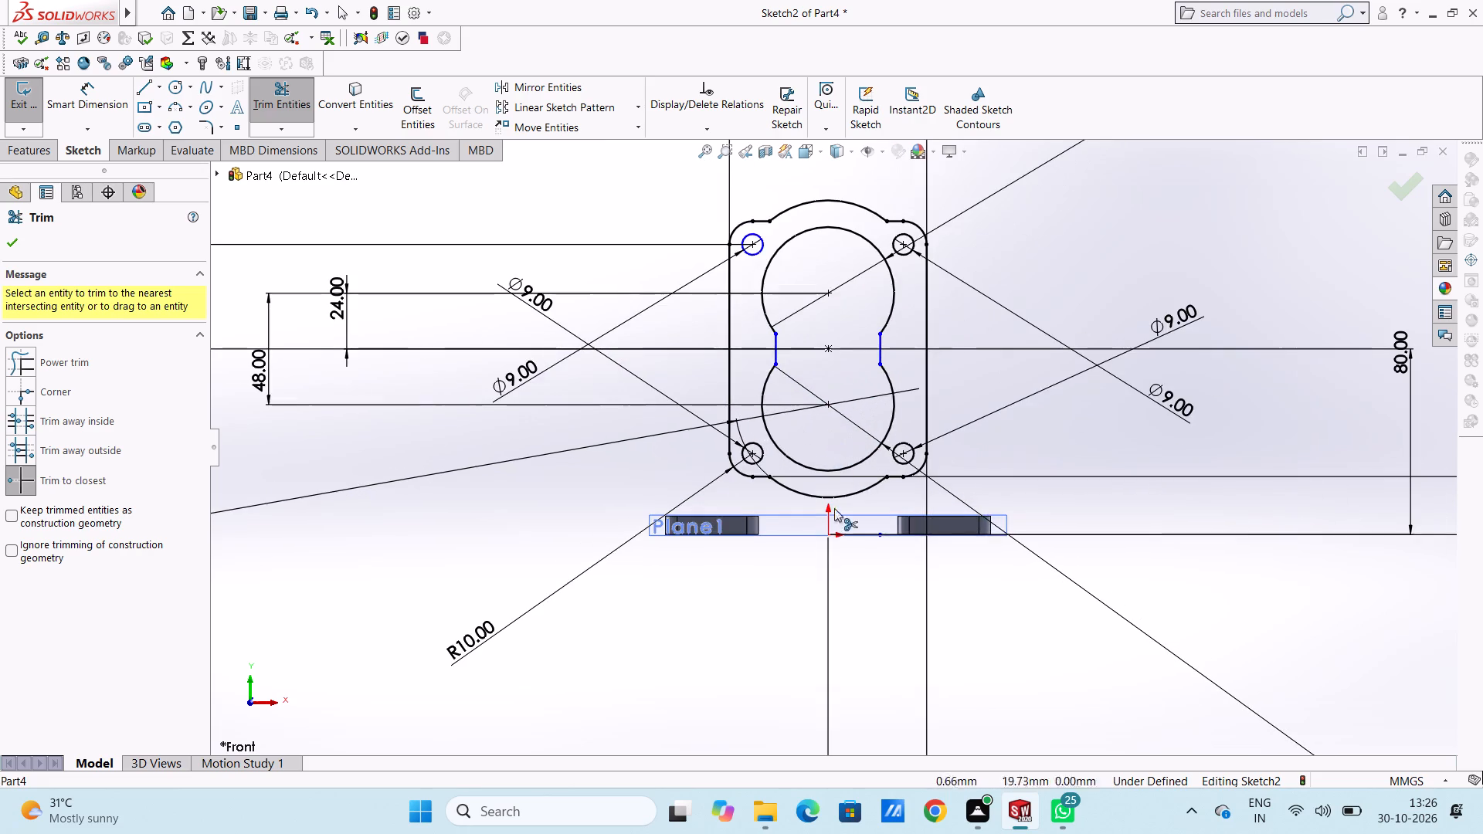
scroll(887, 564, down, 5)
scroll(850, 445, up, 7)
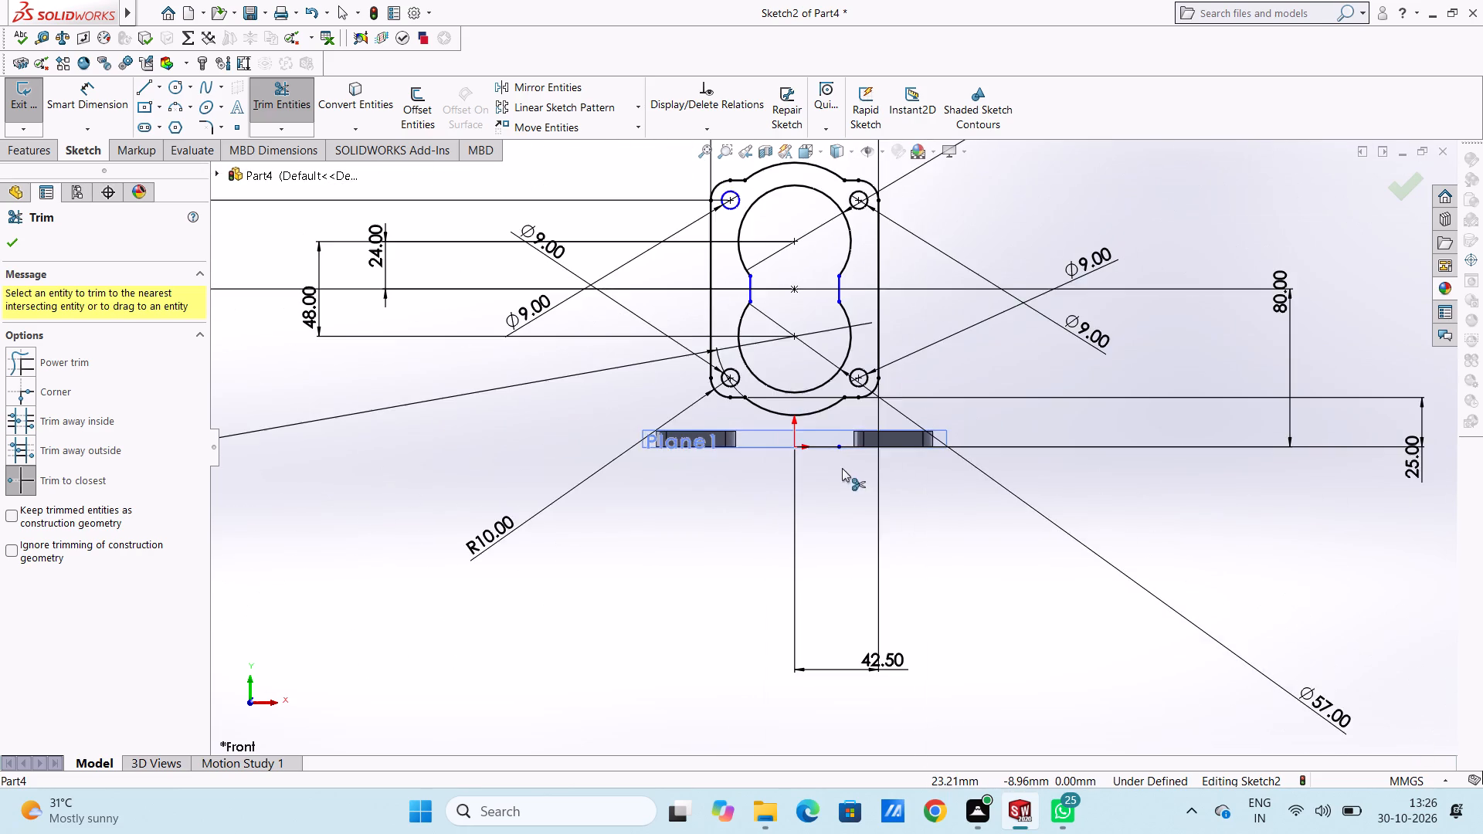
scroll(833, 463, up, 3)
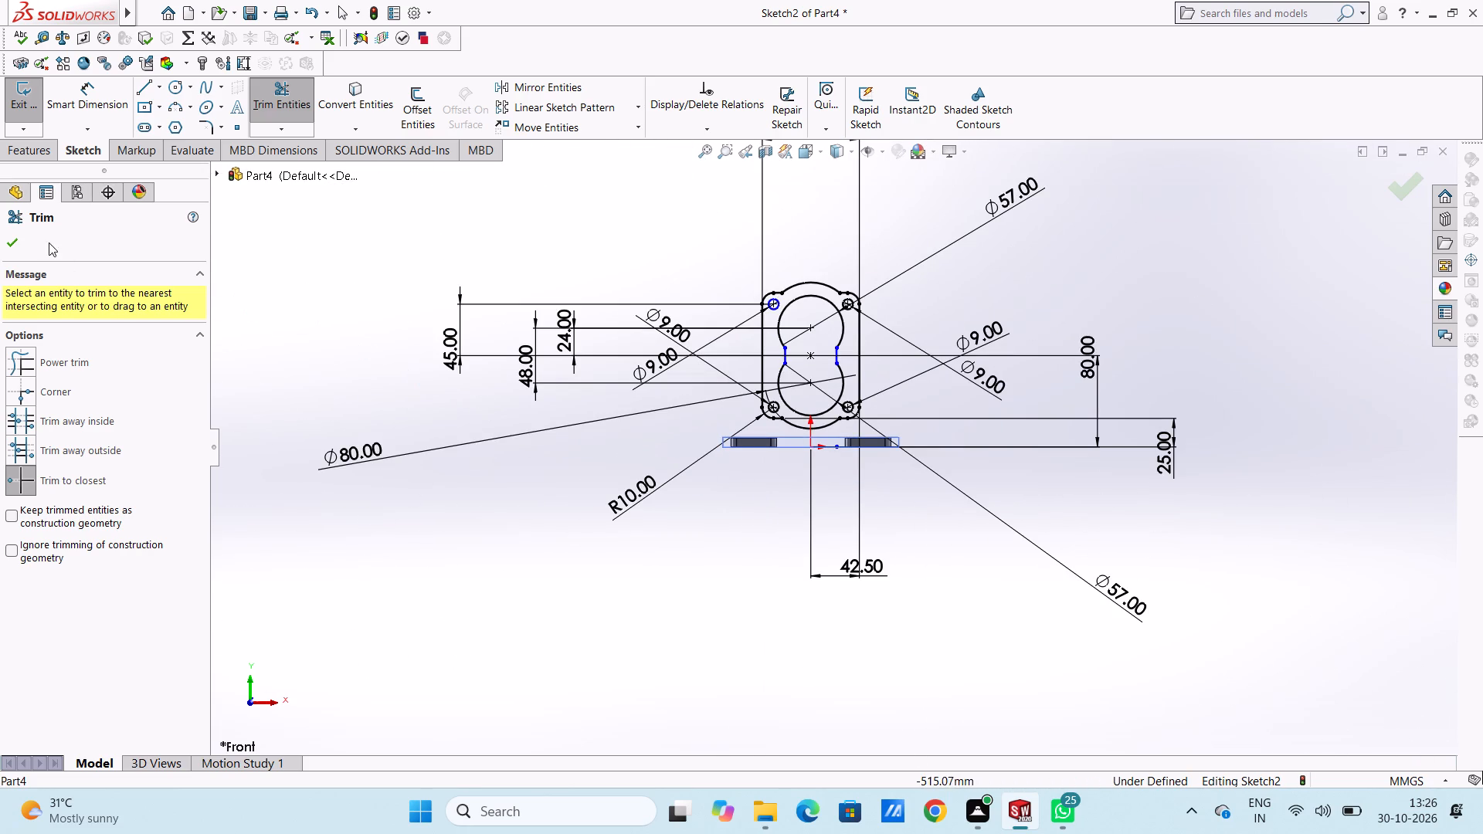
click(15, 241)
click(298, 273)
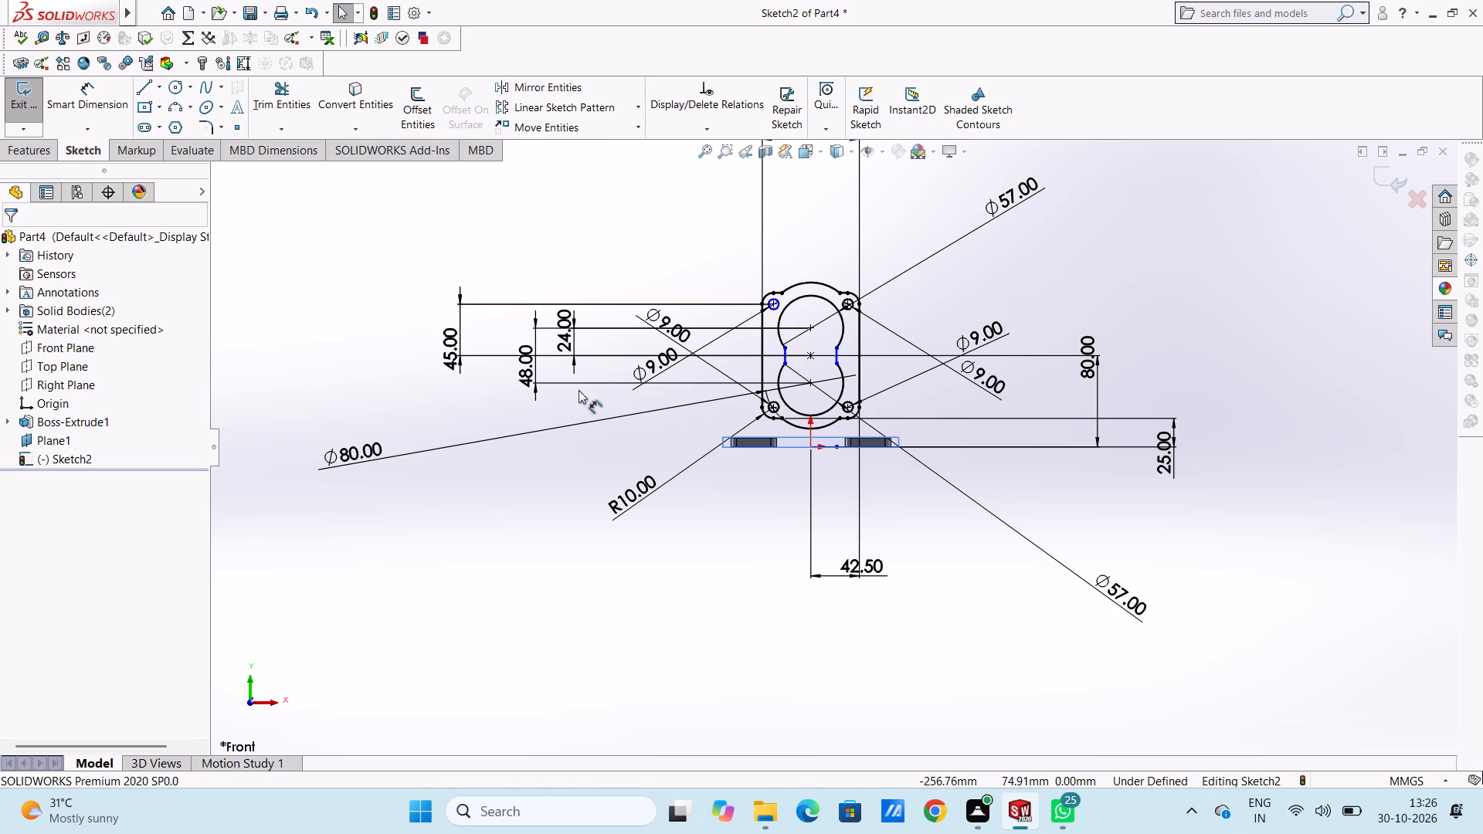
Dimension the horizontal distance between the two short vertical segments of the figure-eight cutout.
scroll(762, 345, down, 5)
scroll(1030, 441, up, 2)
scroll(1006, 453, down, 4)
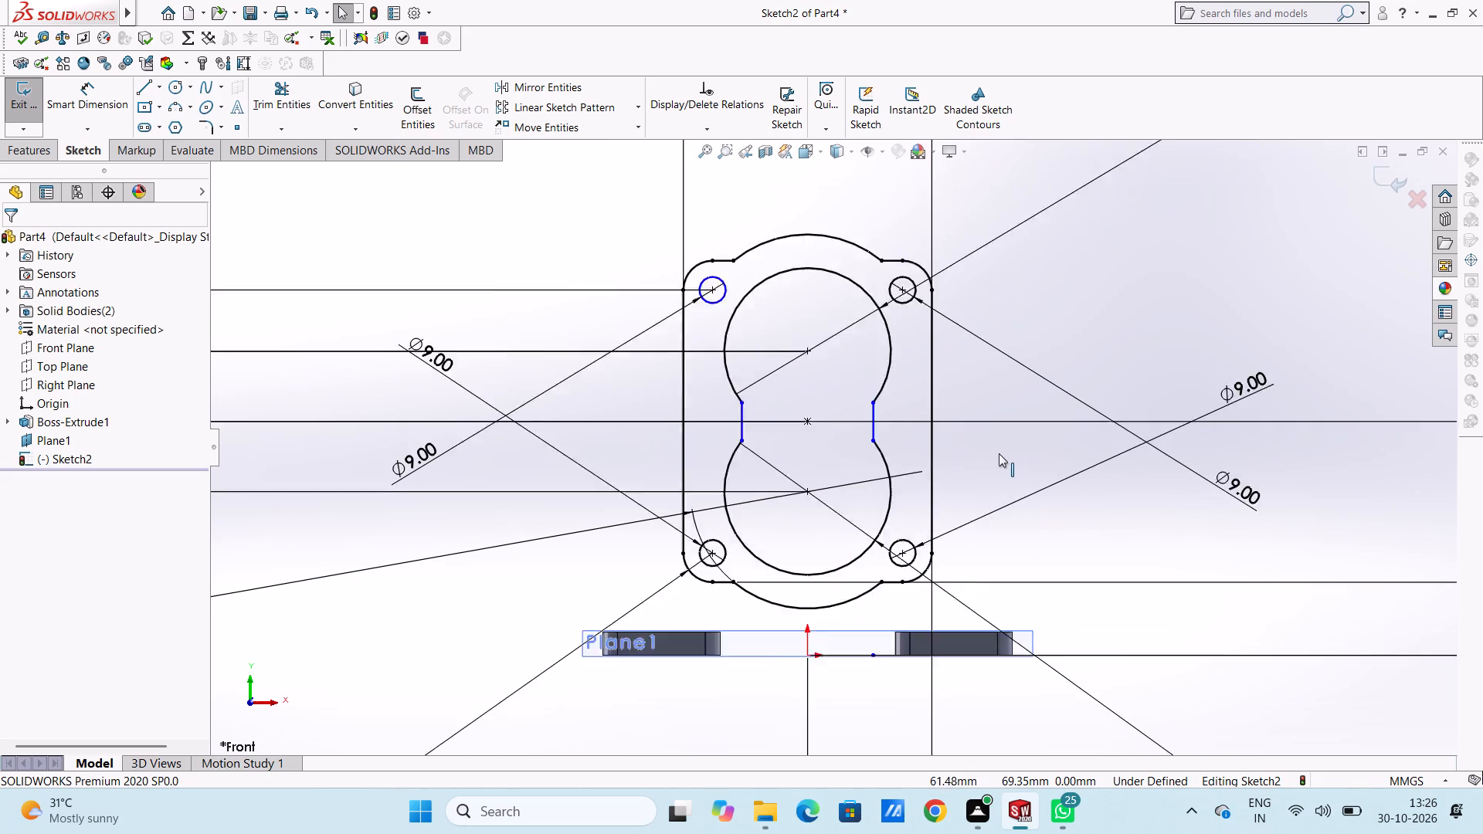
click(95, 85)
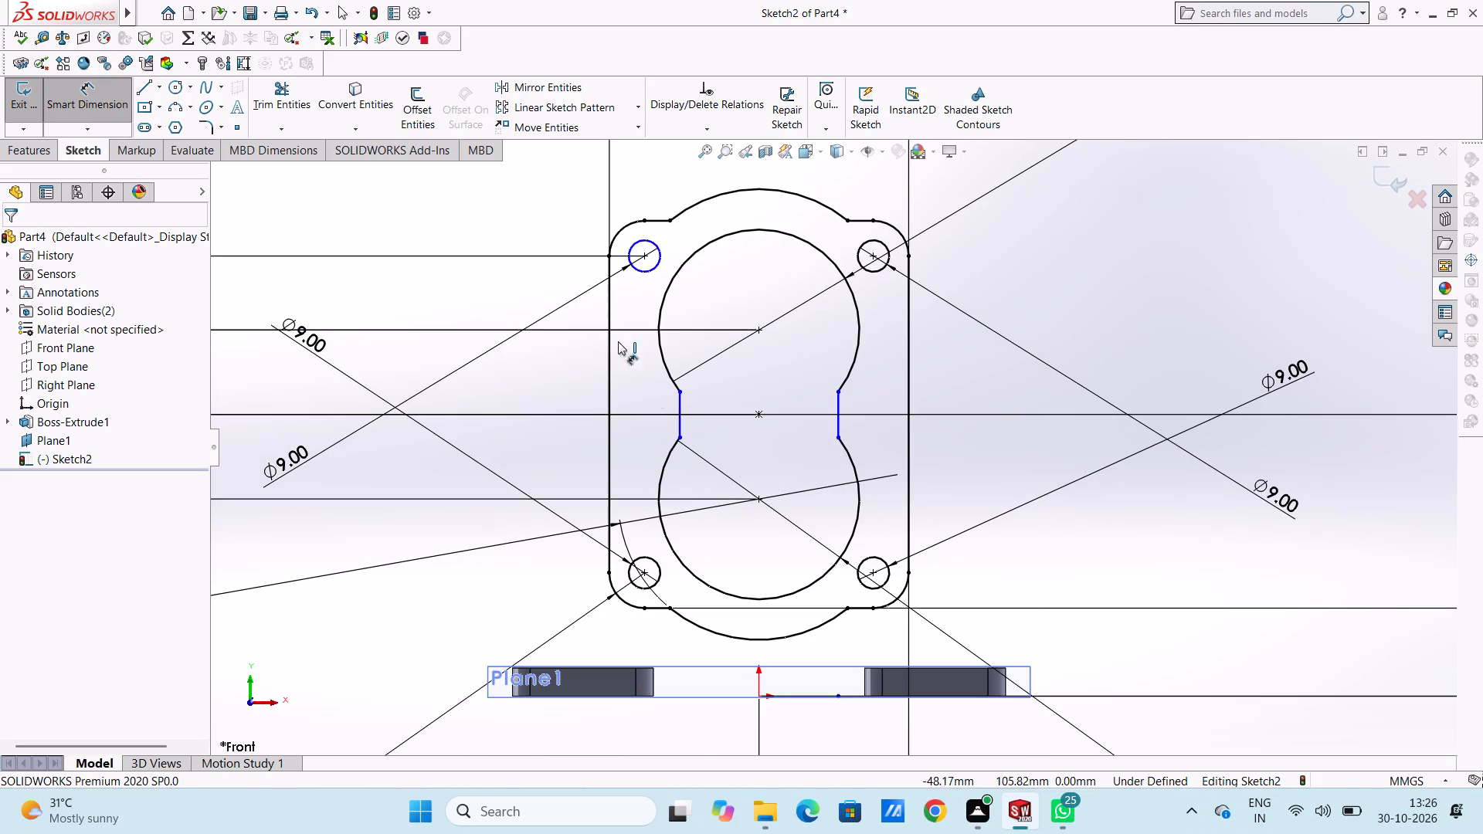
click(683, 414)
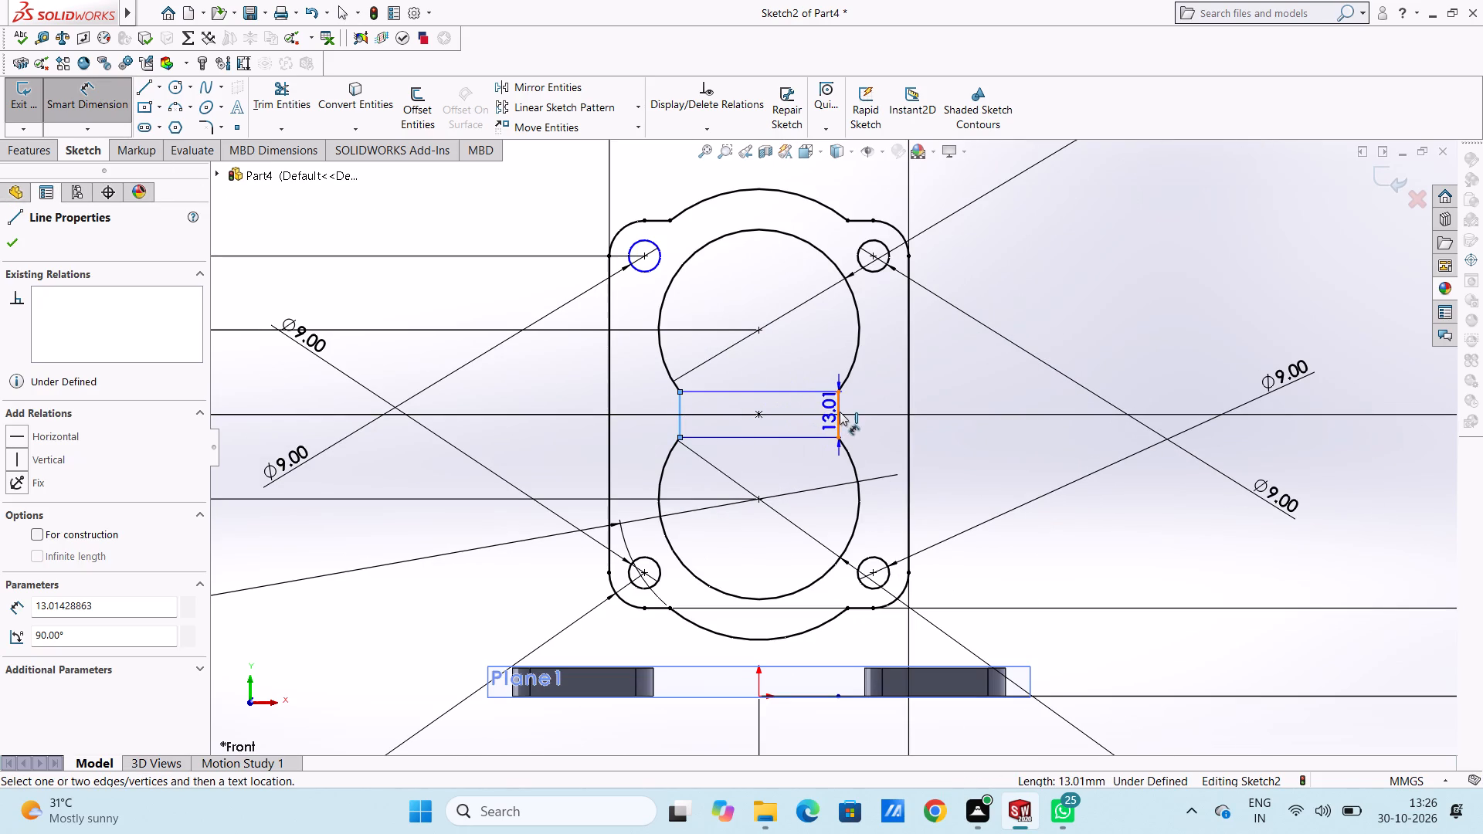
click(840, 412)
scroll(806, 523, up, 3)
click(815, 682)
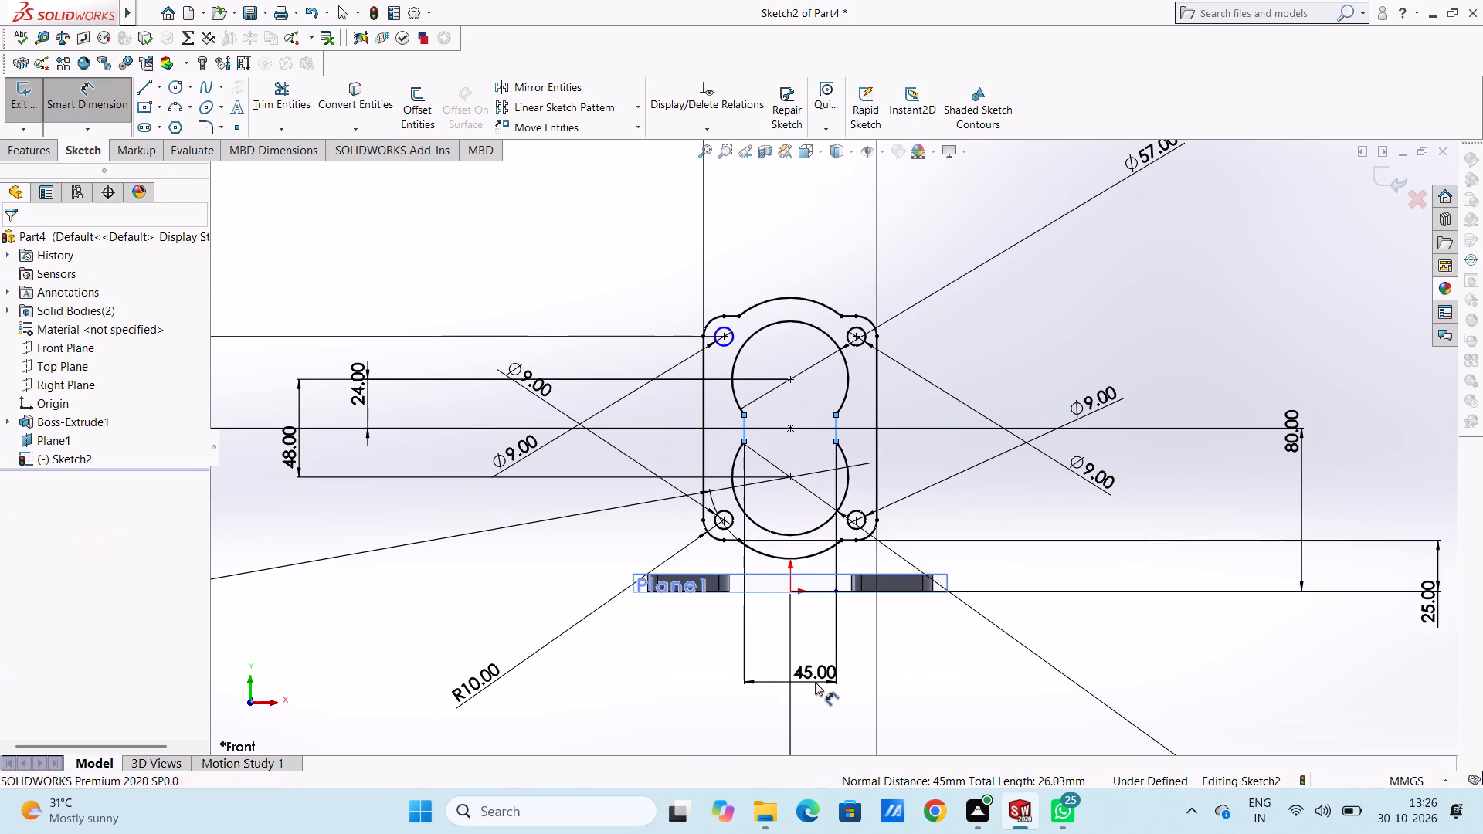
click(746, 656)
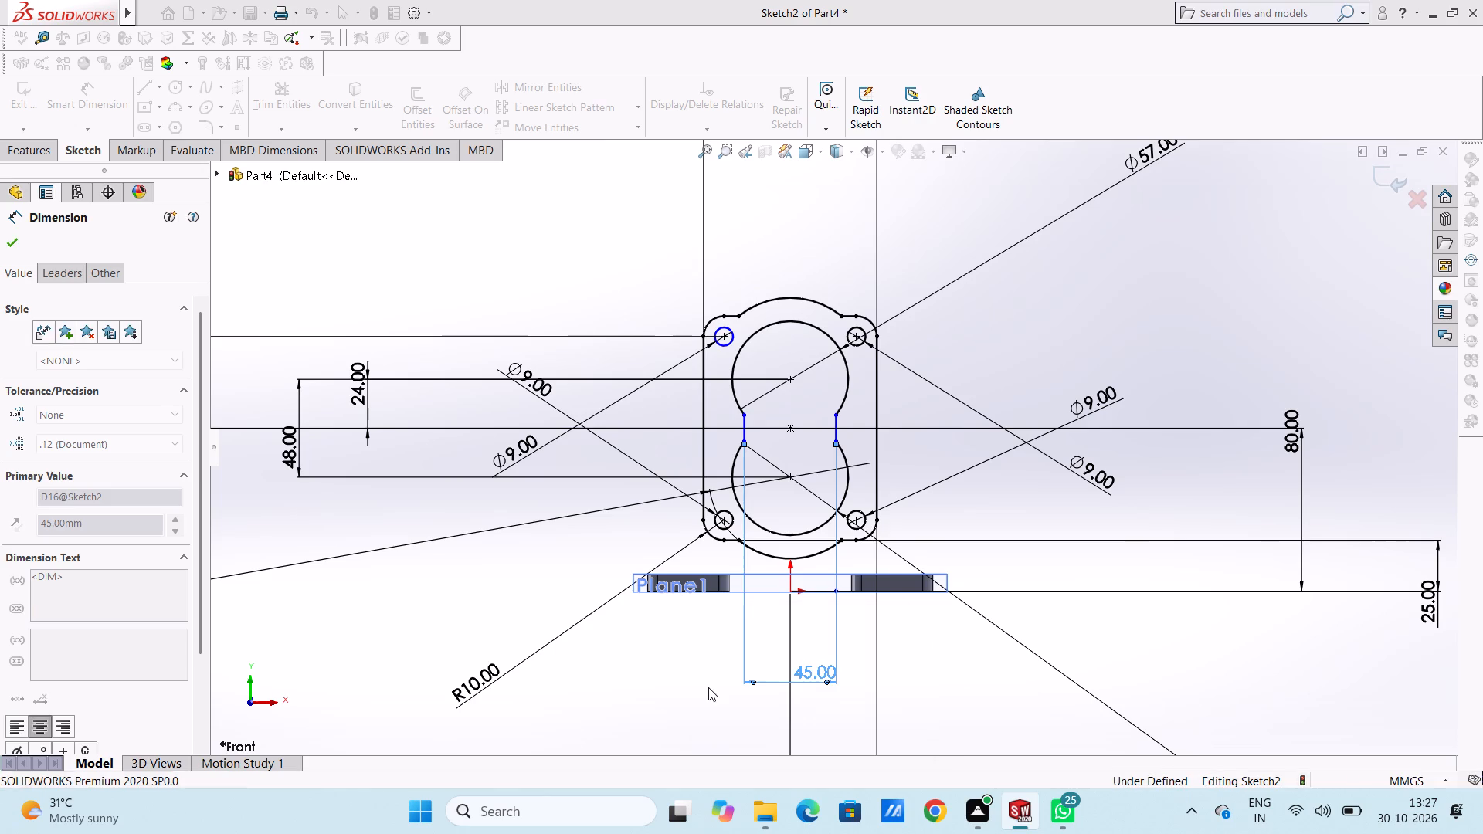
click(708, 687)
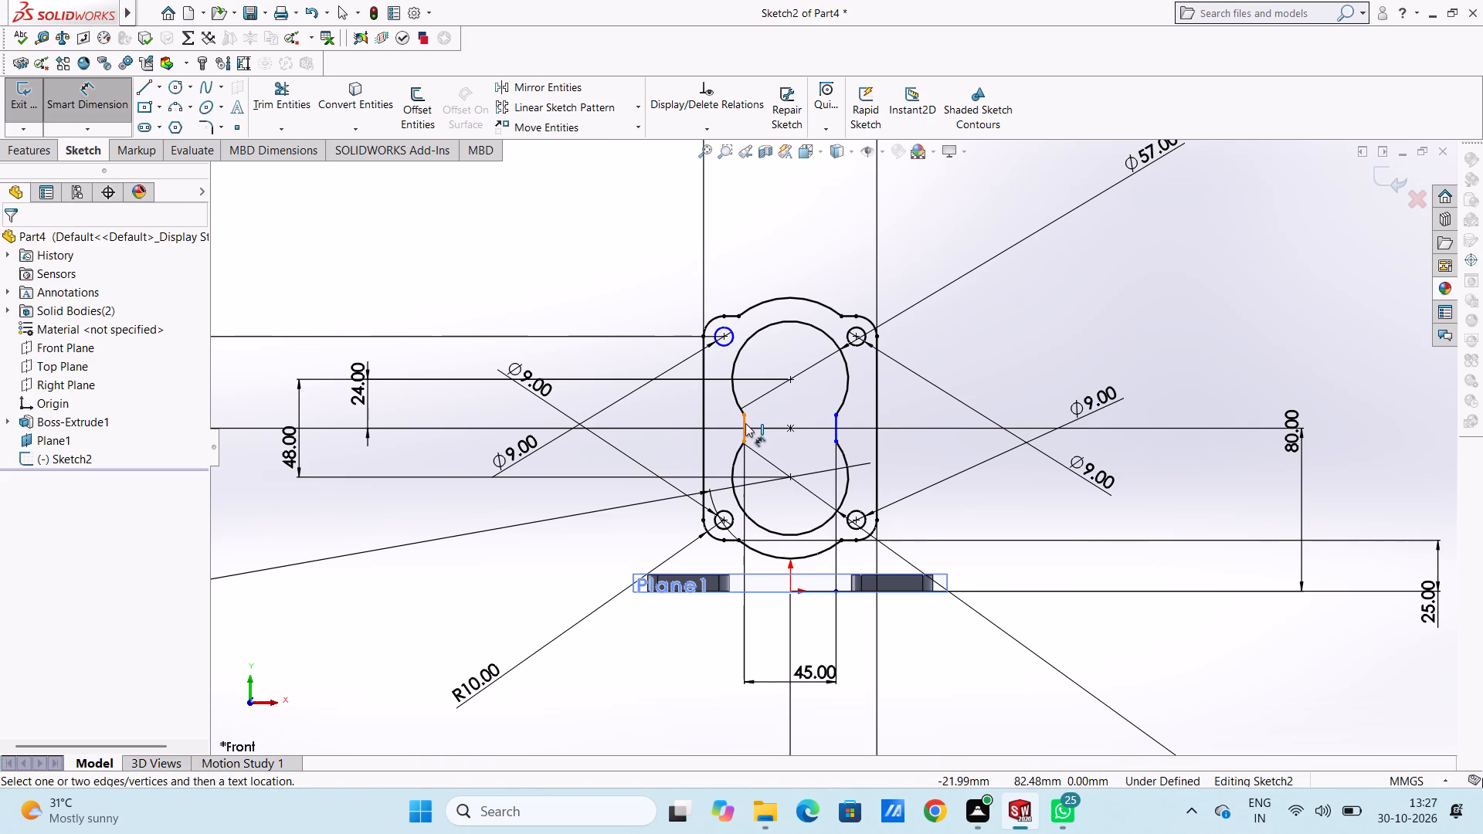
Dimension the horizontal distance from the cutout's left vertical segment to the origin.
click(748, 431)
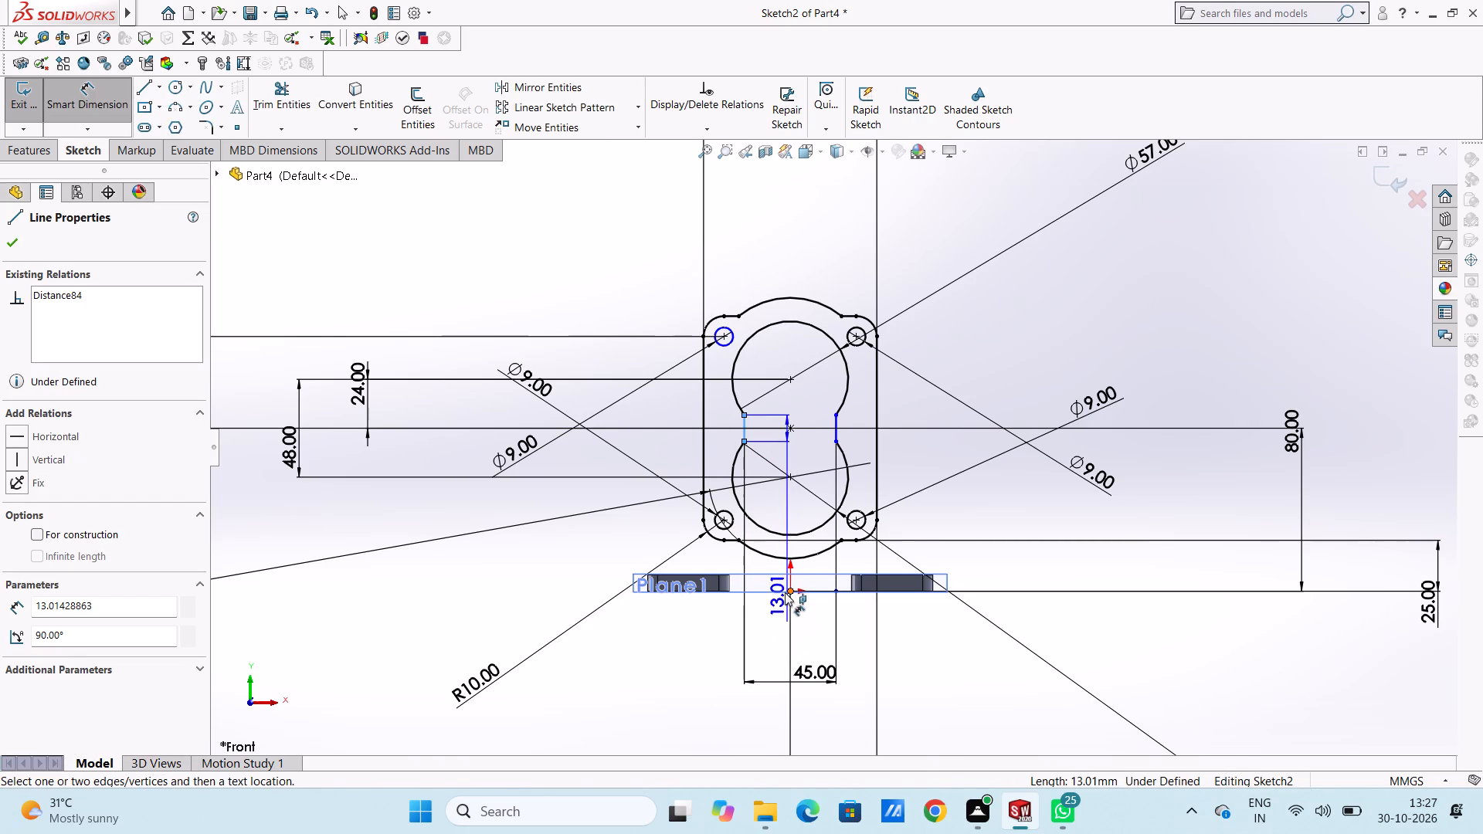
click(789, 592)
click(741, 710)
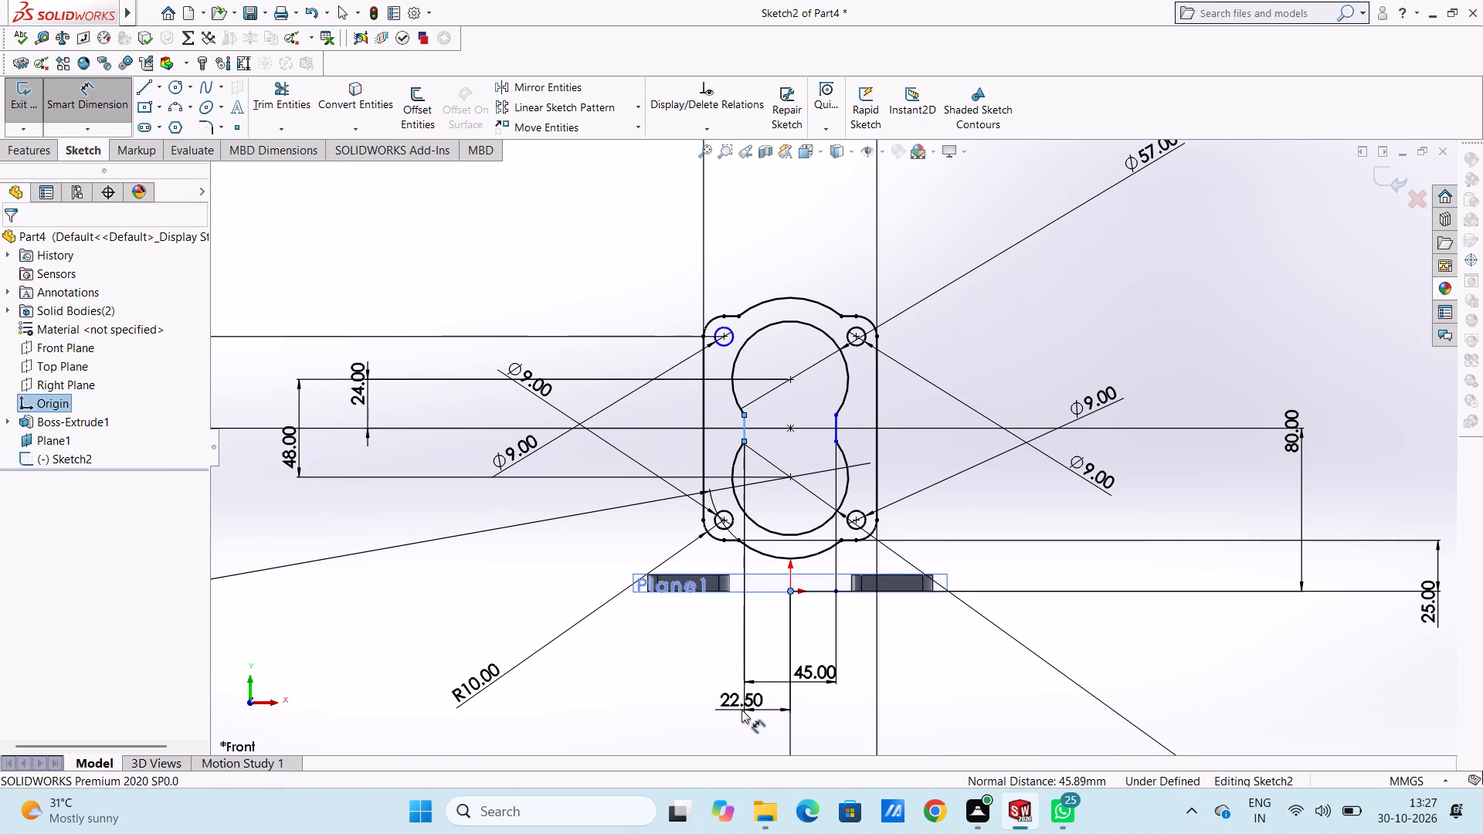
click(671, 685)
click(666, 670)
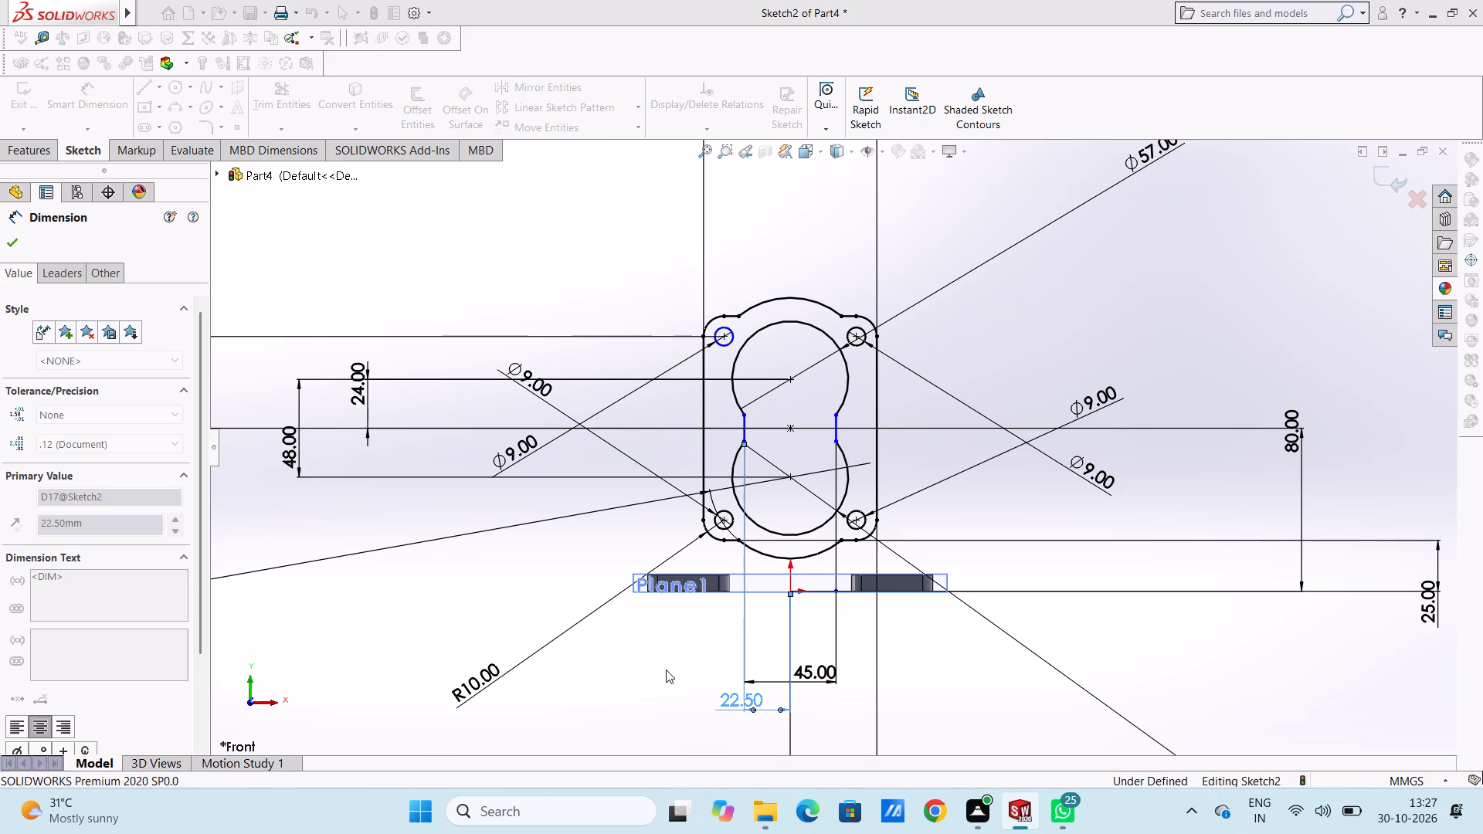
Dimension the vertical distance from the origin to the lower endpoint of the cutout's left segment, accepting the proposed value.
click(793, 592)
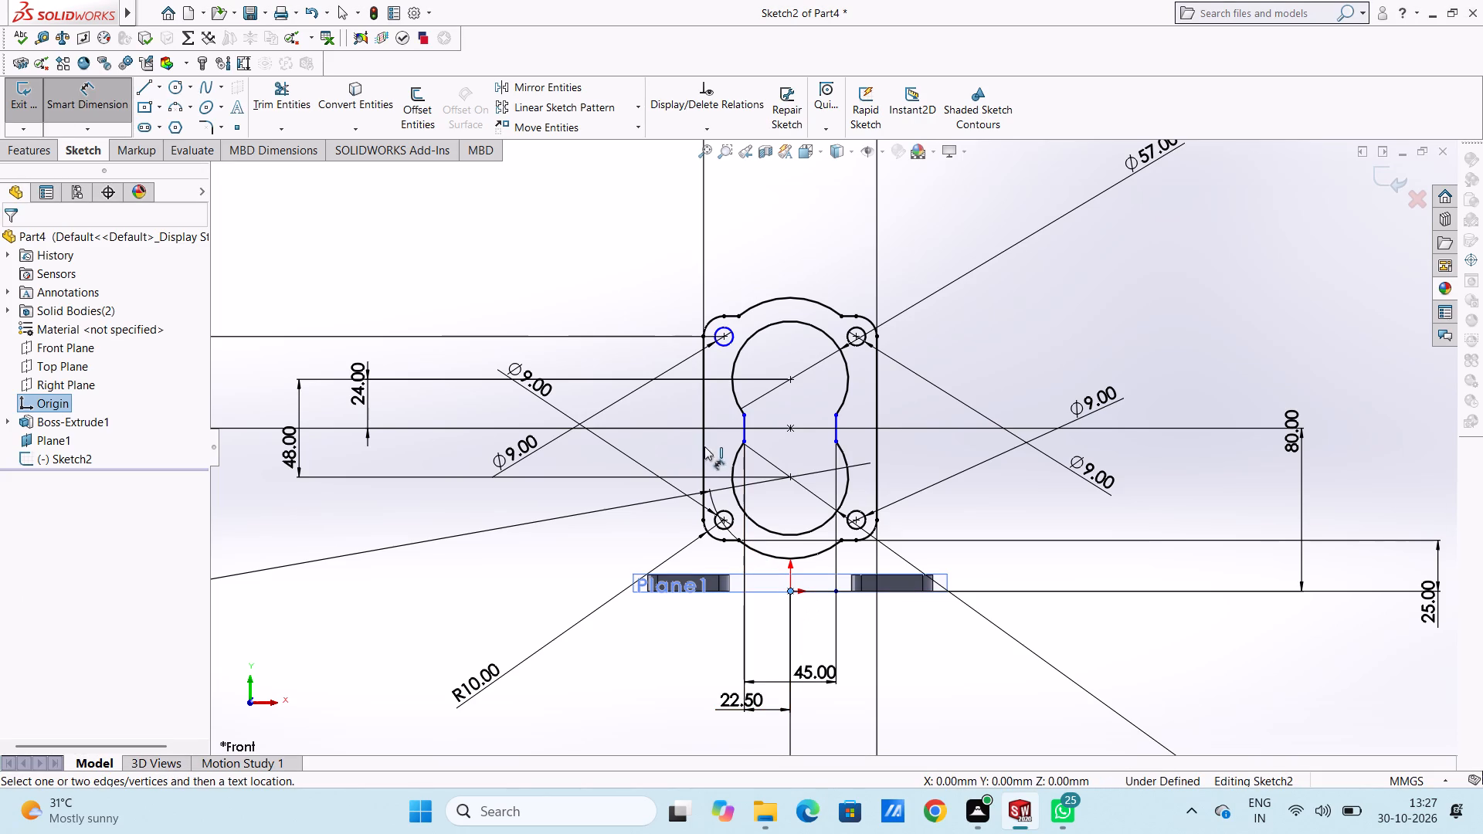
click(745, 442)
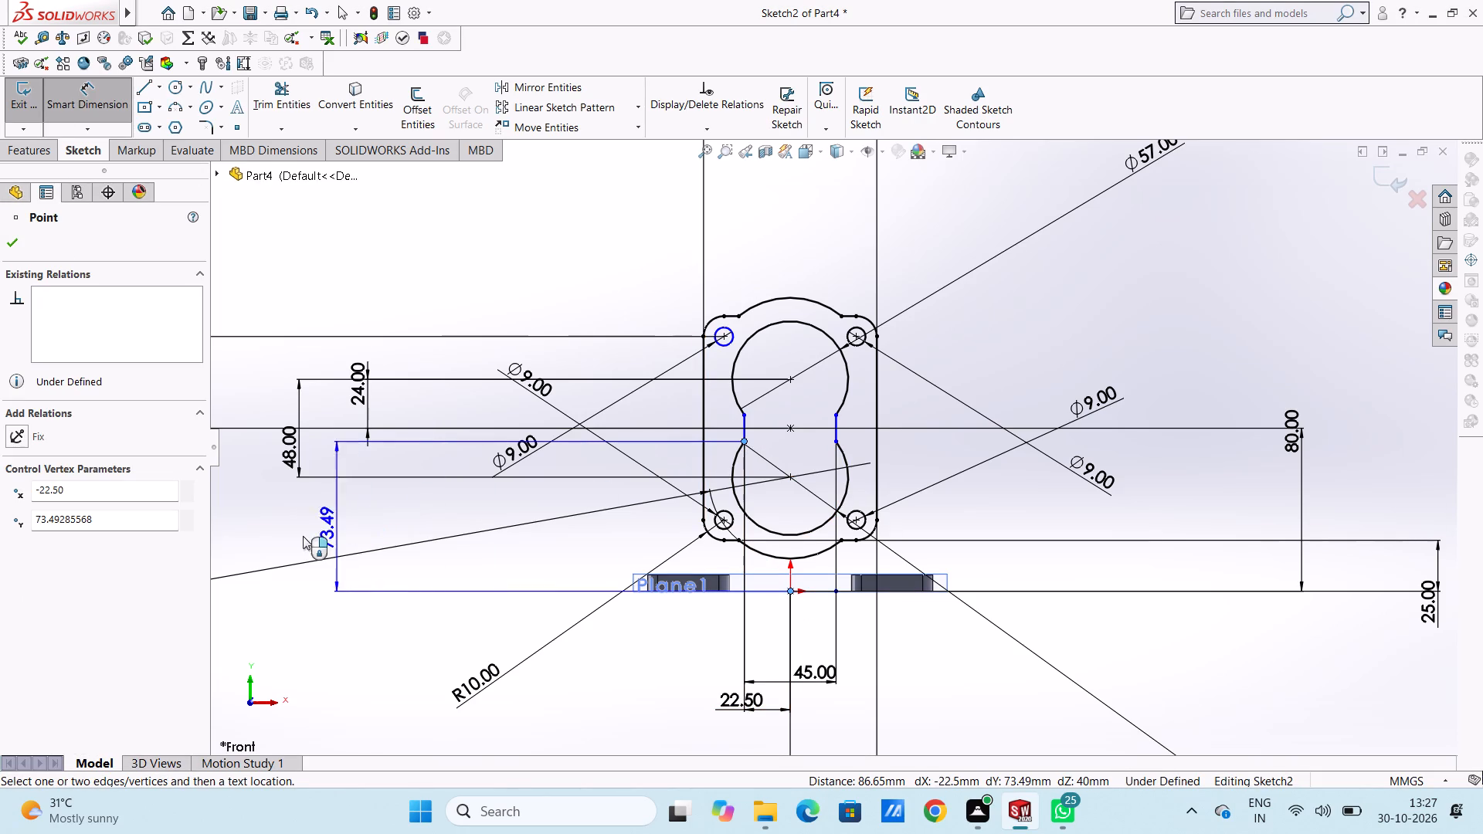
click(300, 537)
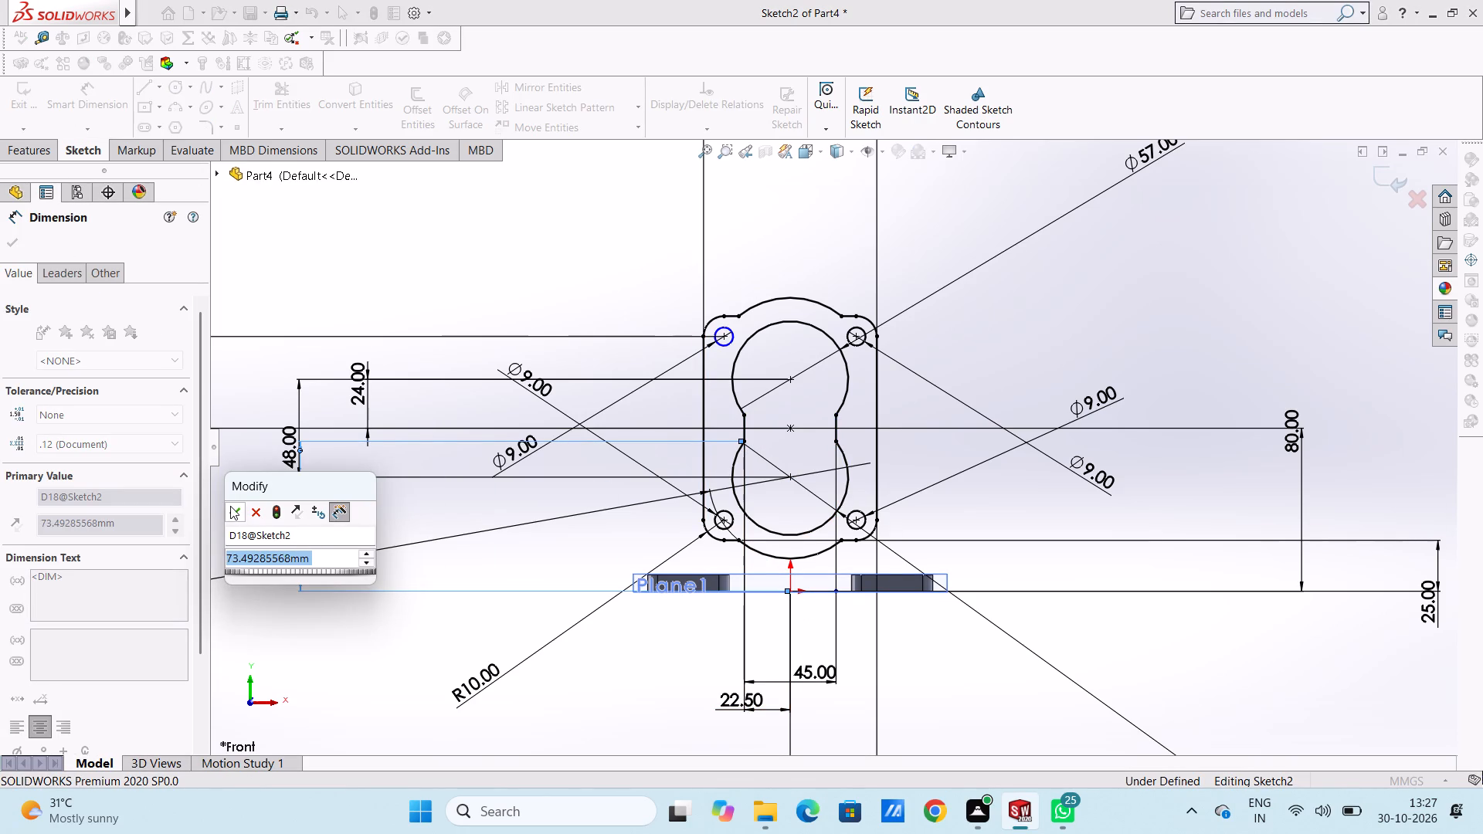
click(230, 506)
click(256, 381)
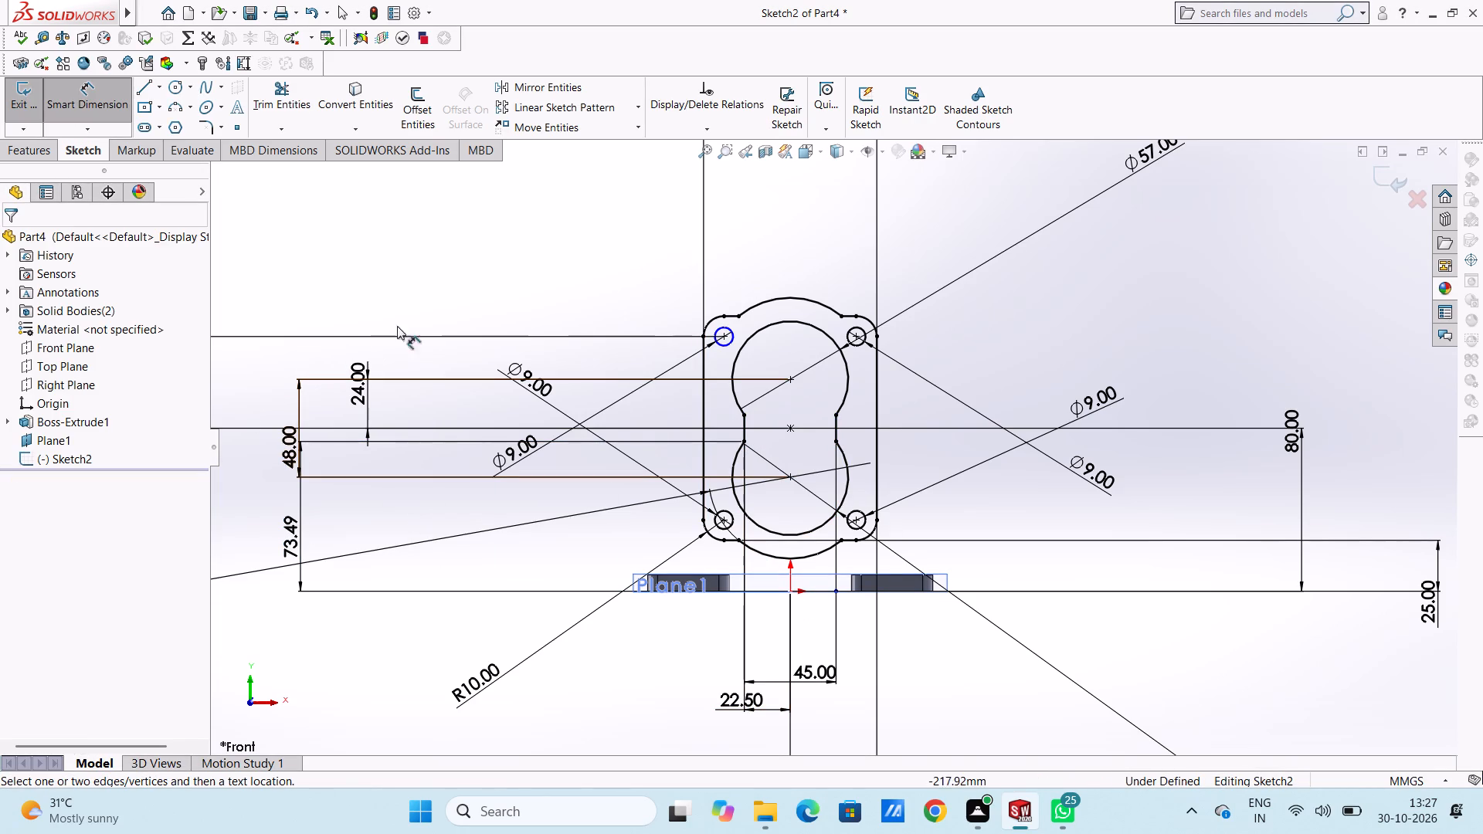
click(507, 272)
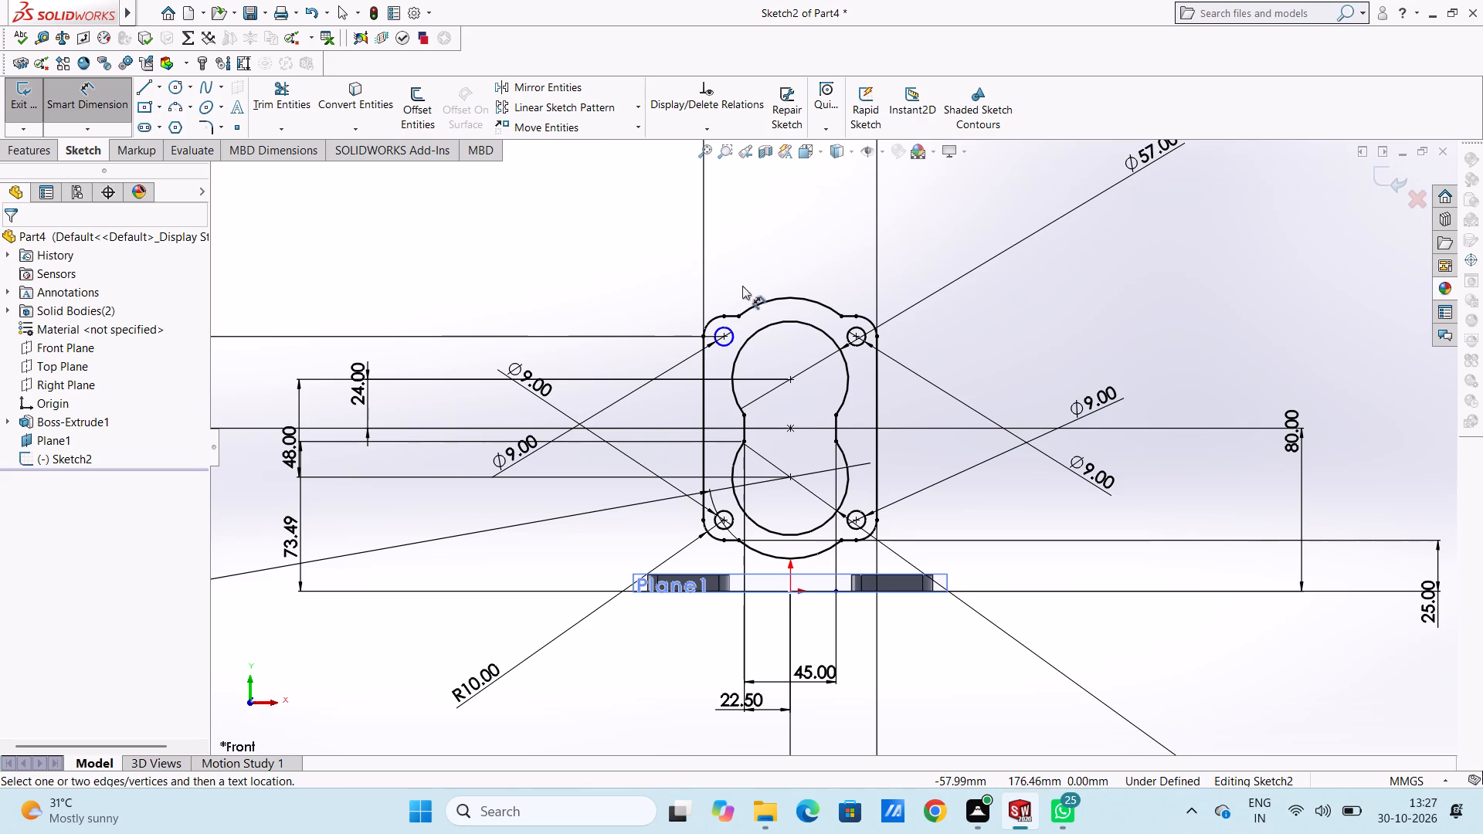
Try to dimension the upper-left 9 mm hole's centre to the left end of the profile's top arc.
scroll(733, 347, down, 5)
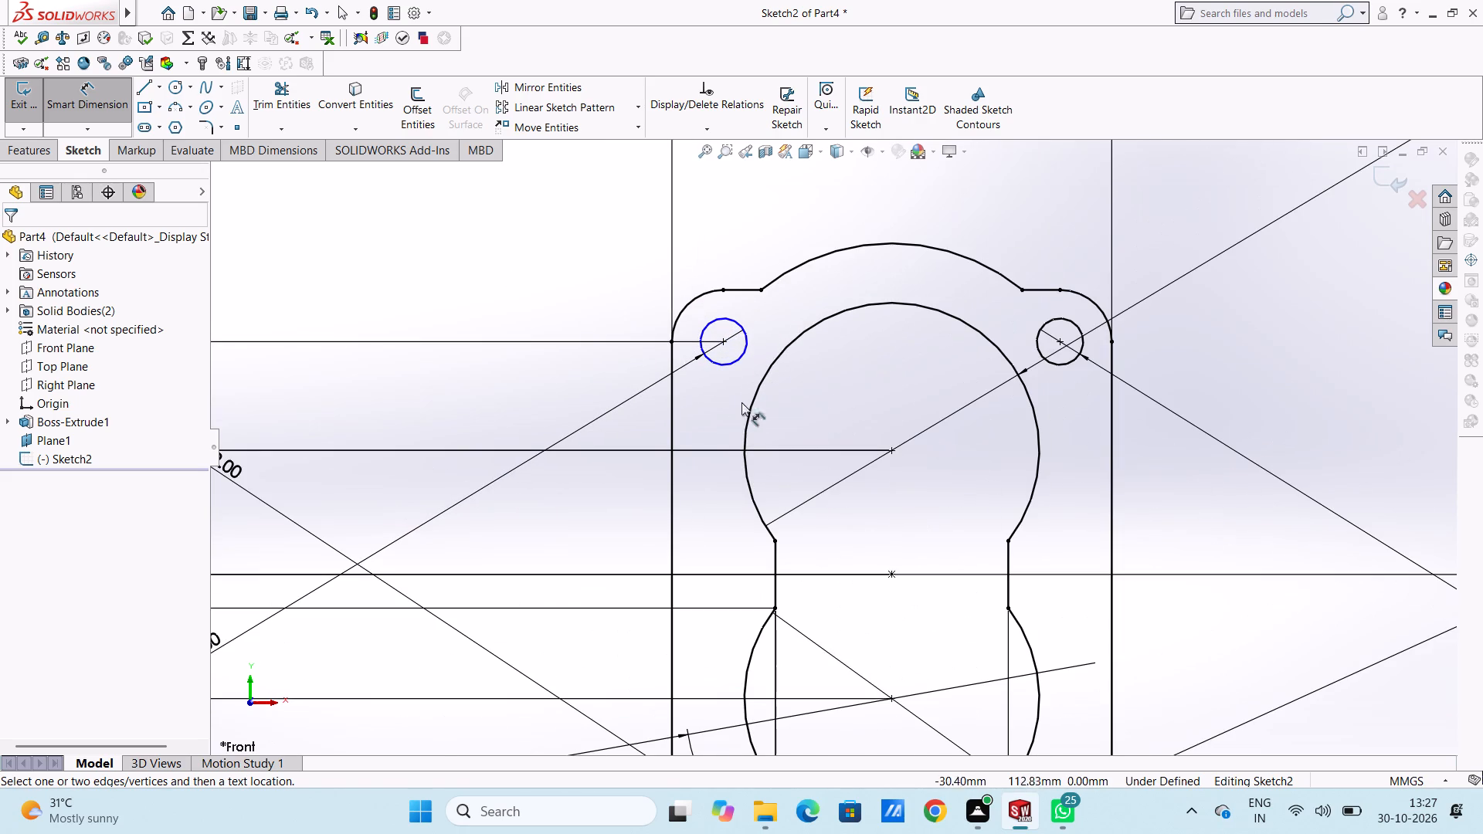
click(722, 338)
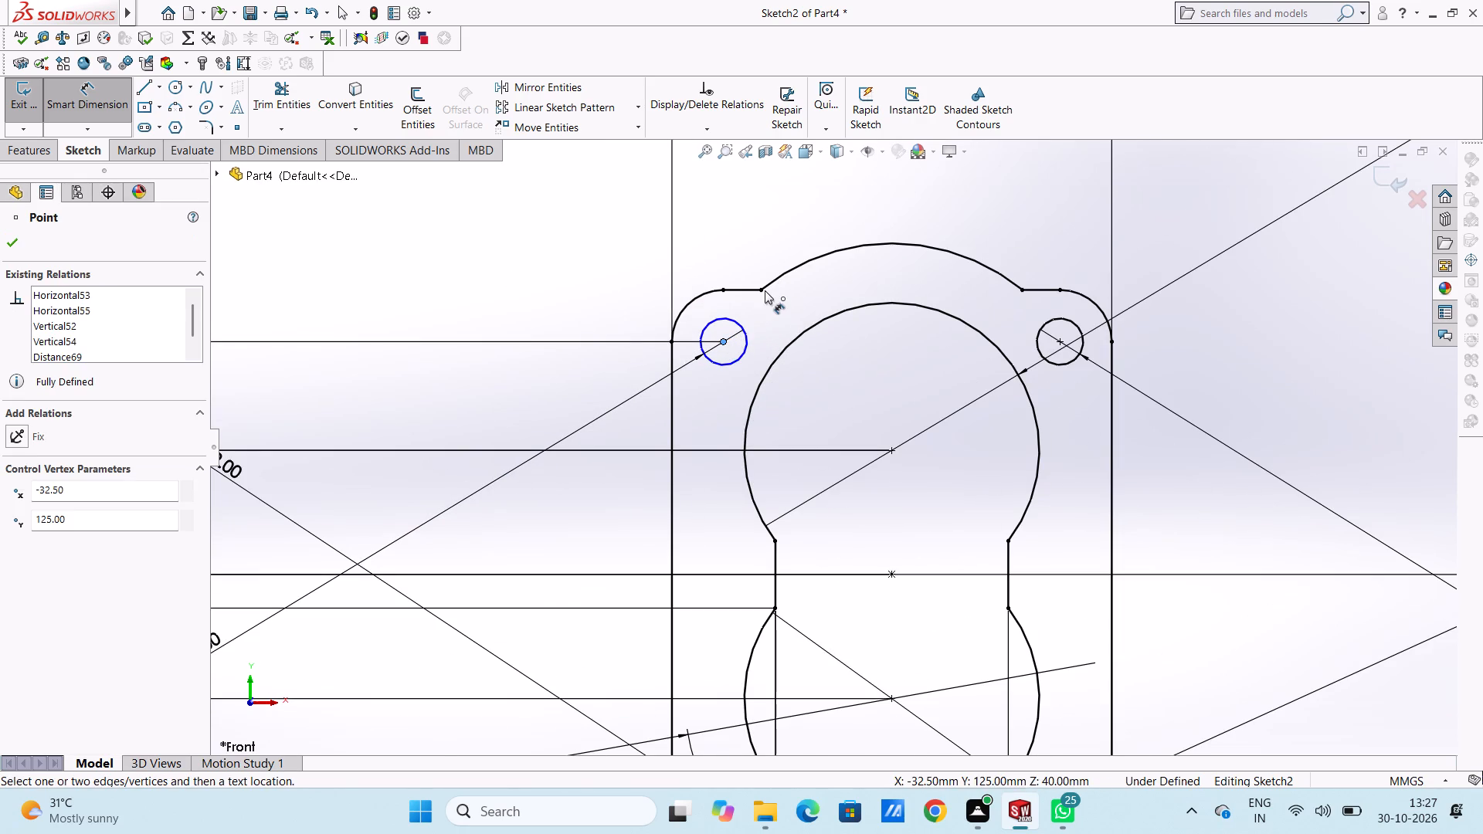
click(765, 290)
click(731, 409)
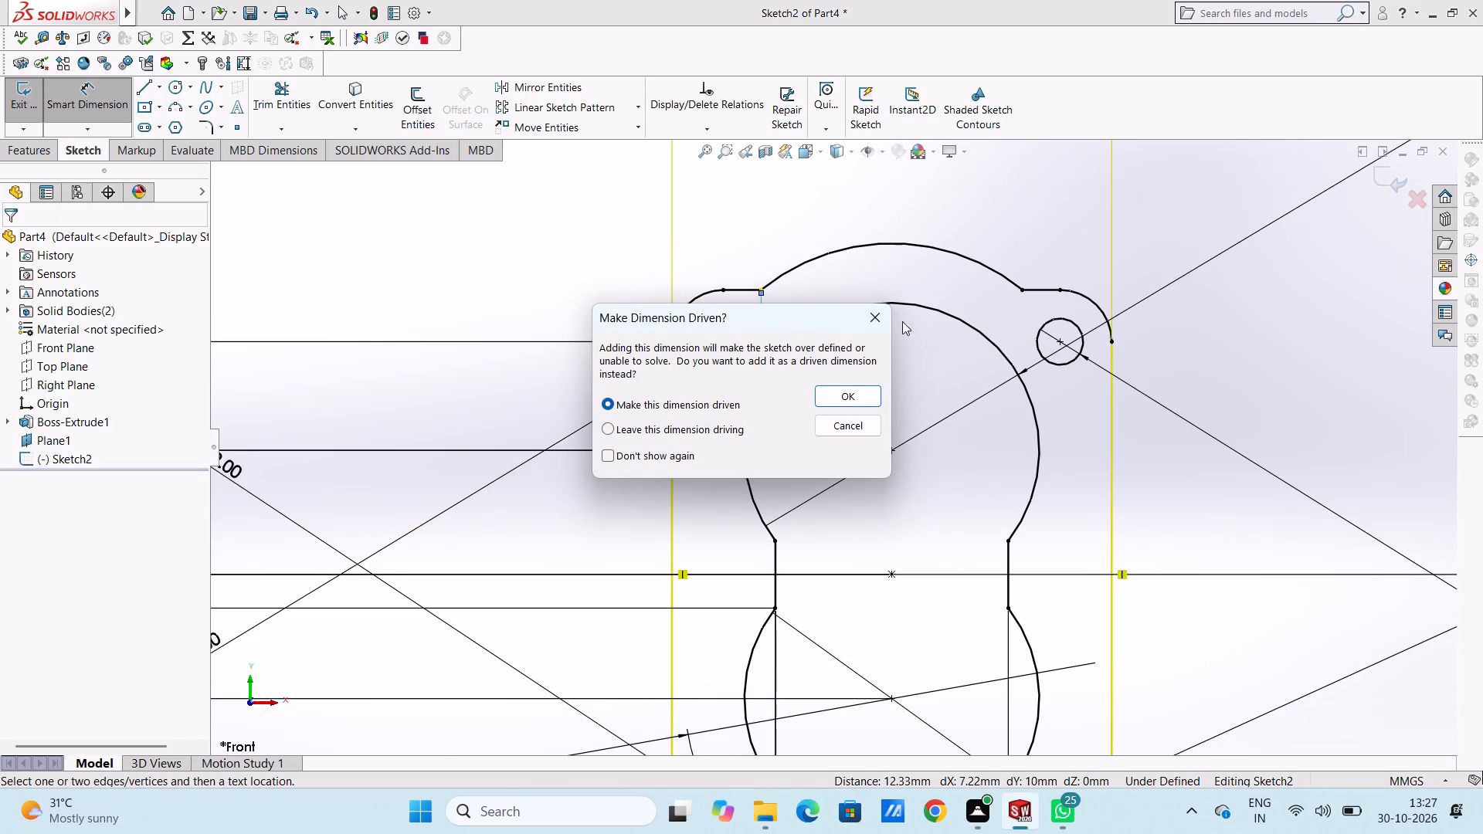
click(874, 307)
Extrude the figure-eight flange profile 80 mm blind from its sketch plane, with the direction reversed to run back over the base plates.
scroll(964, 337, up, 4)
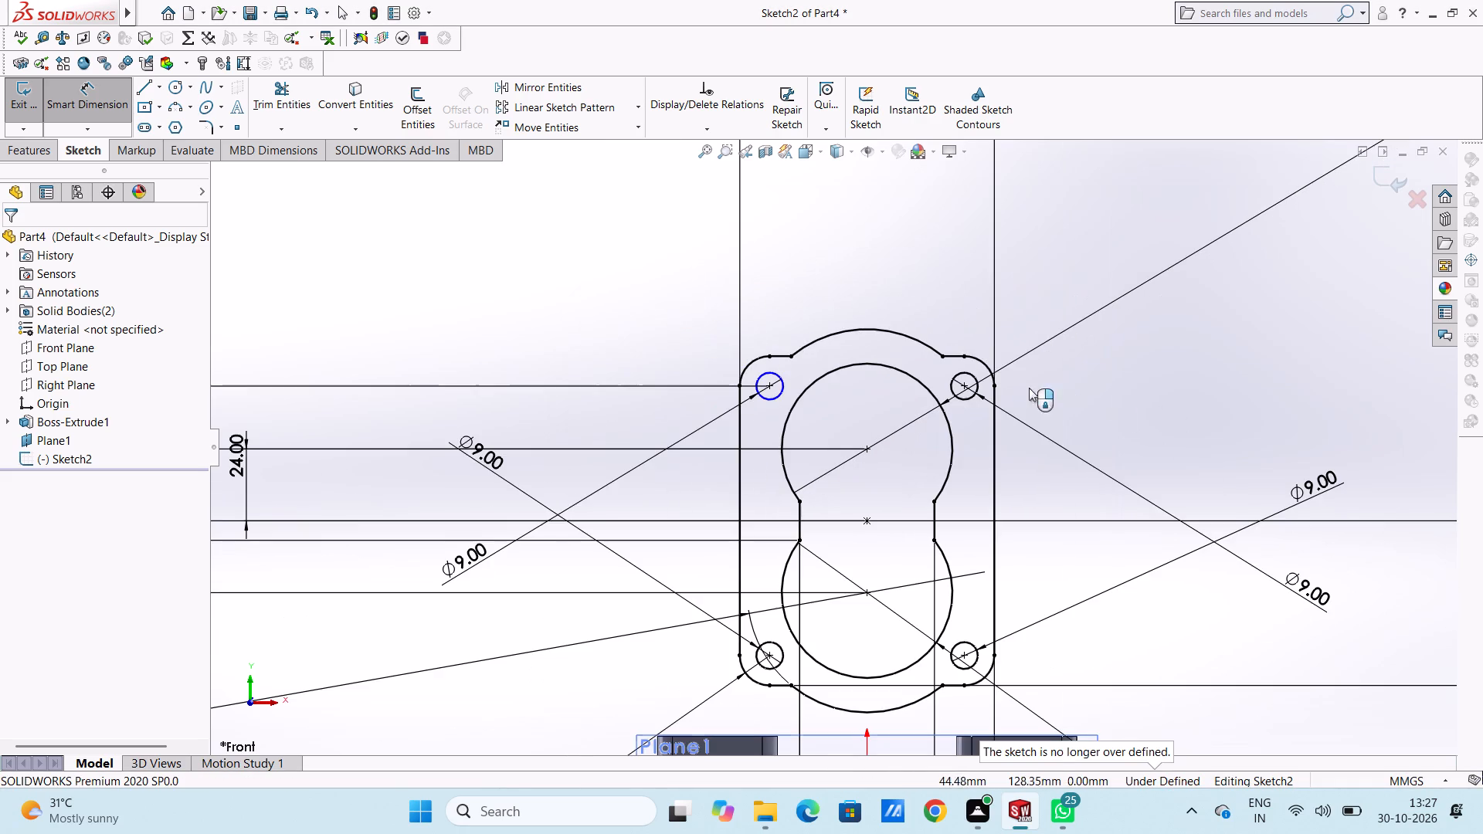
middle_drag(1169, 395, 1114, 414)
scroll(1098, 424, up, 4)
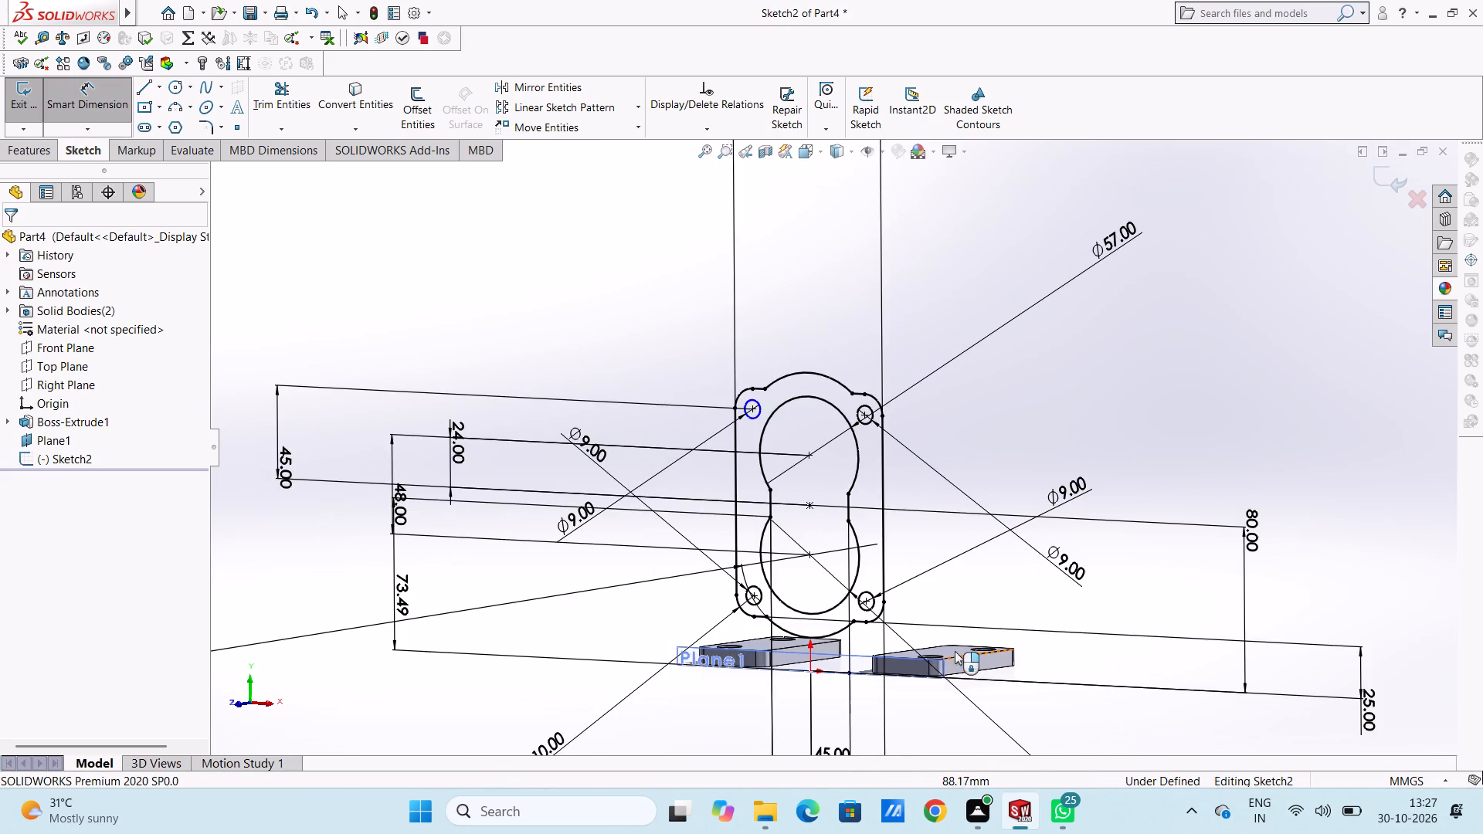
scroll(952, 649, down, 2)
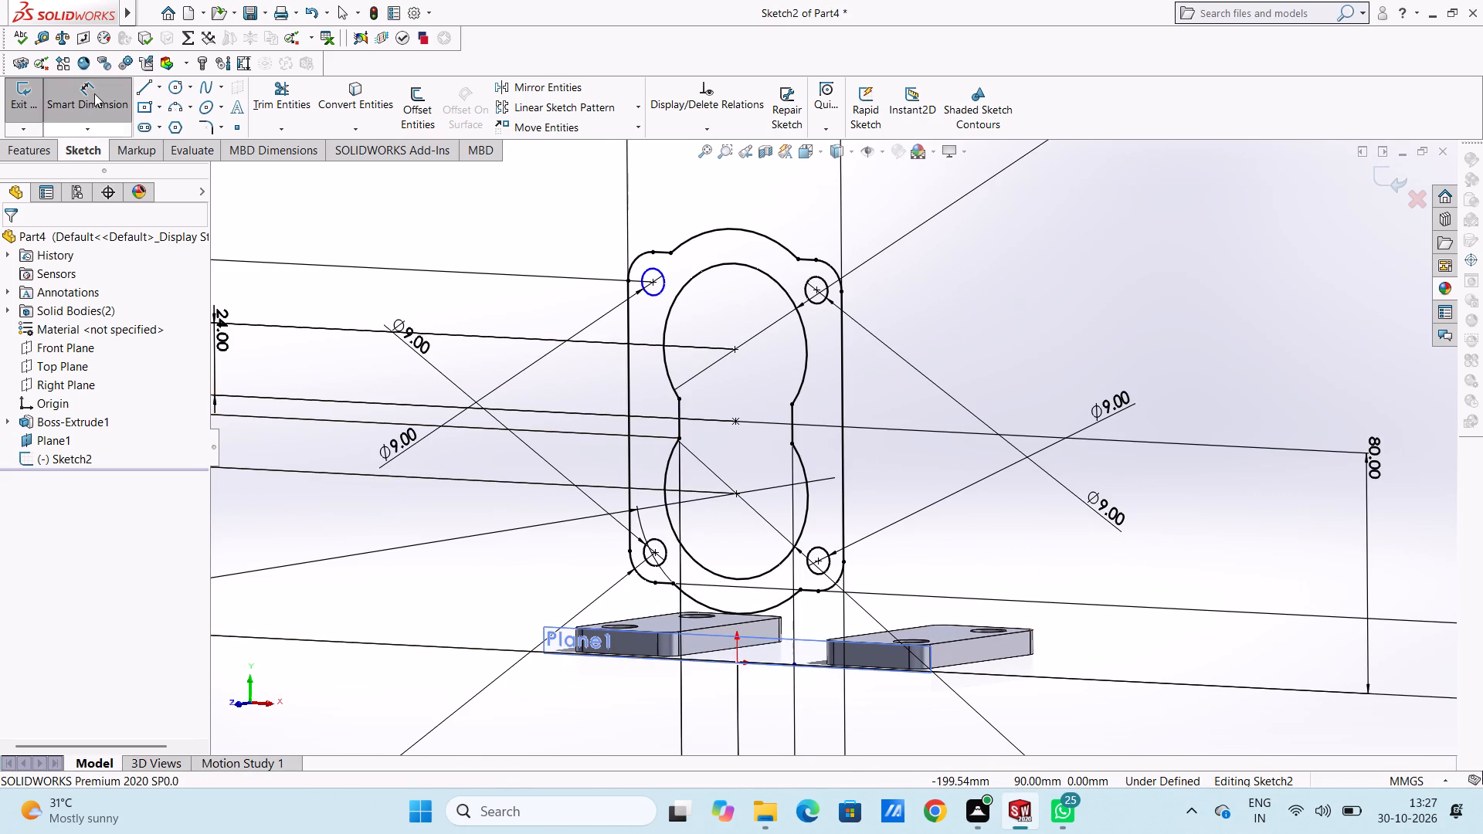
click(94, 93)
click(49, 155)
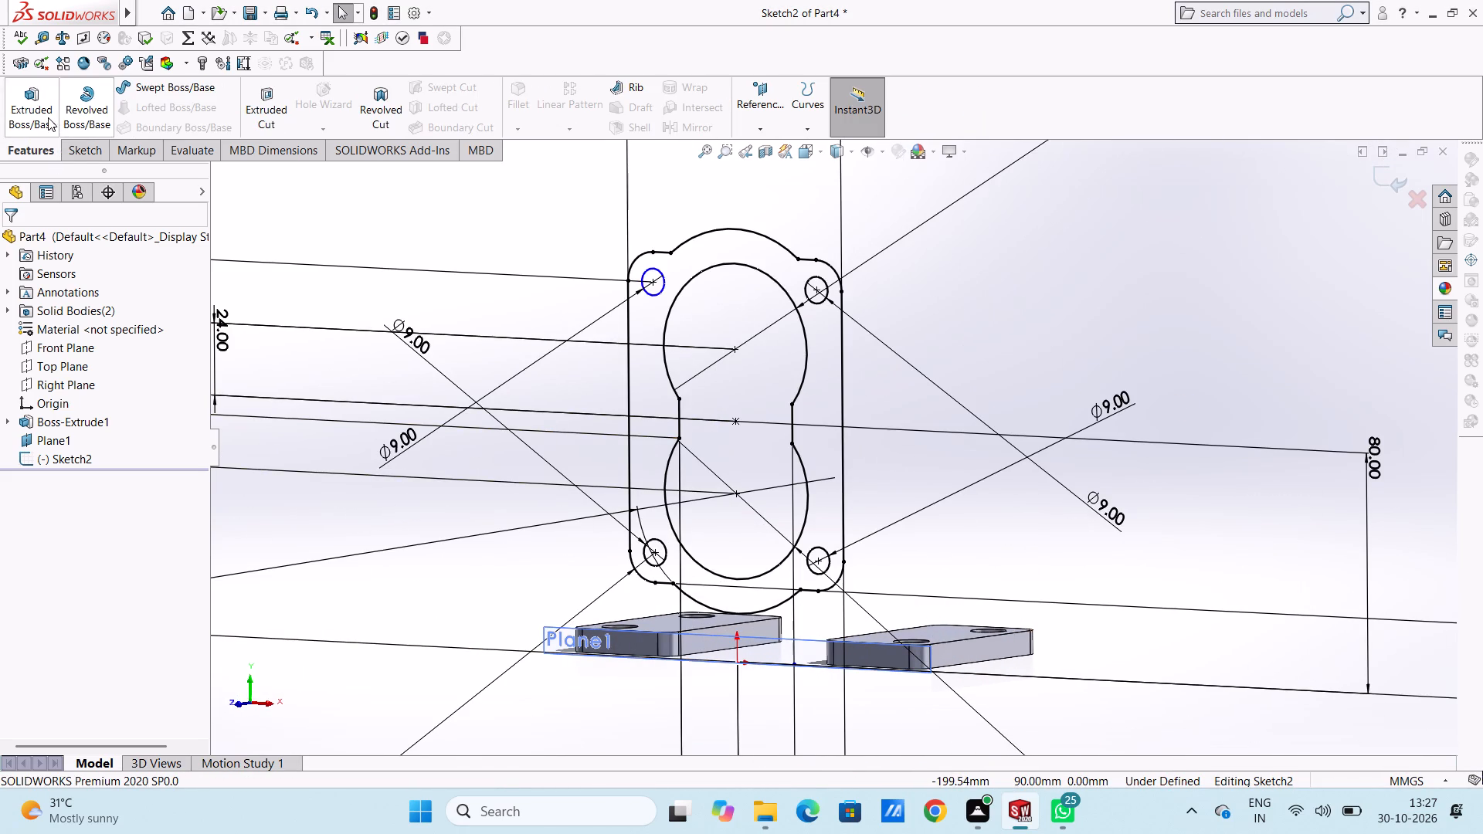
click(39, 113)
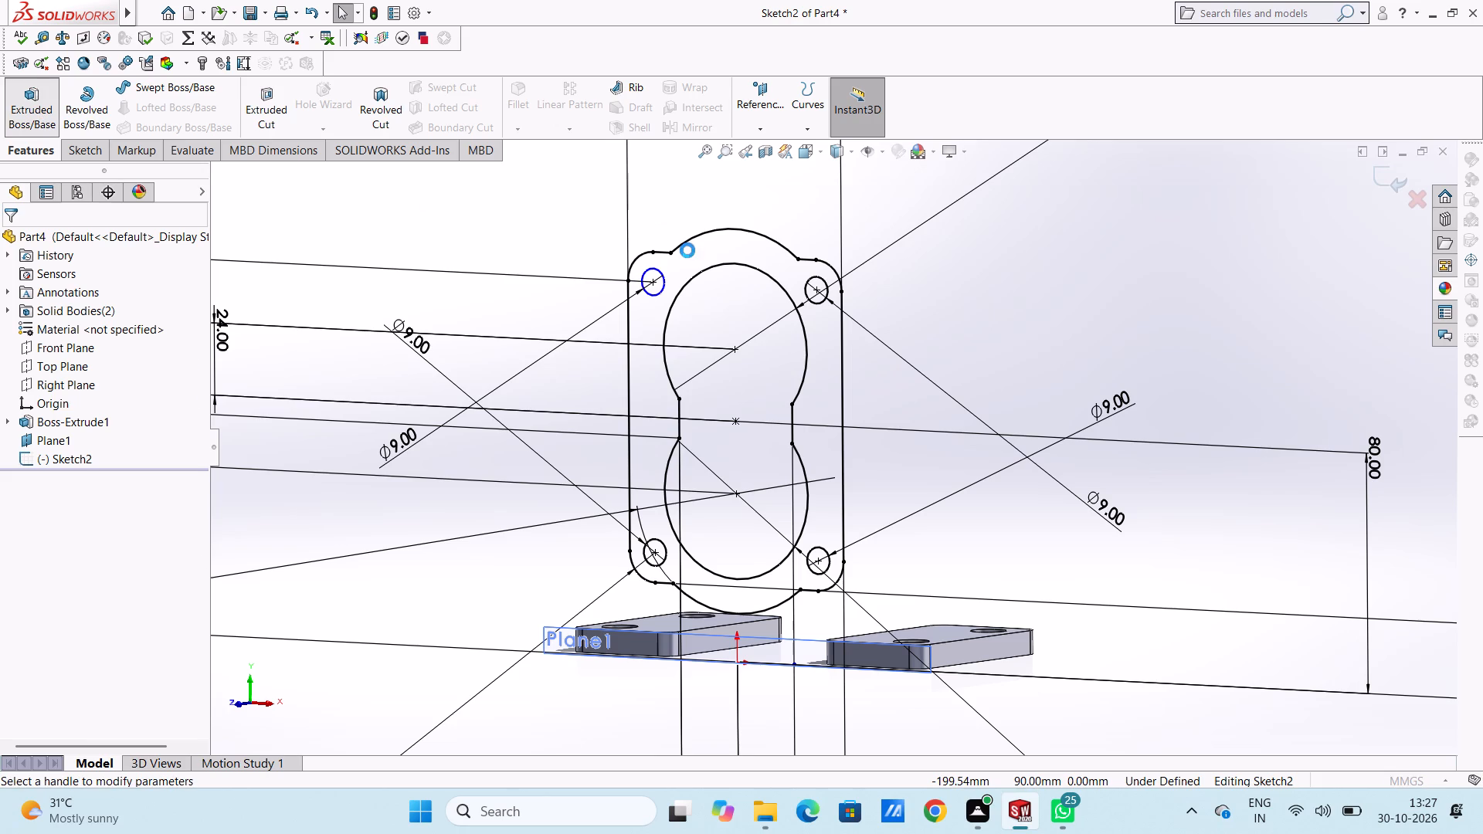
scroll(630, 272, up, 3)
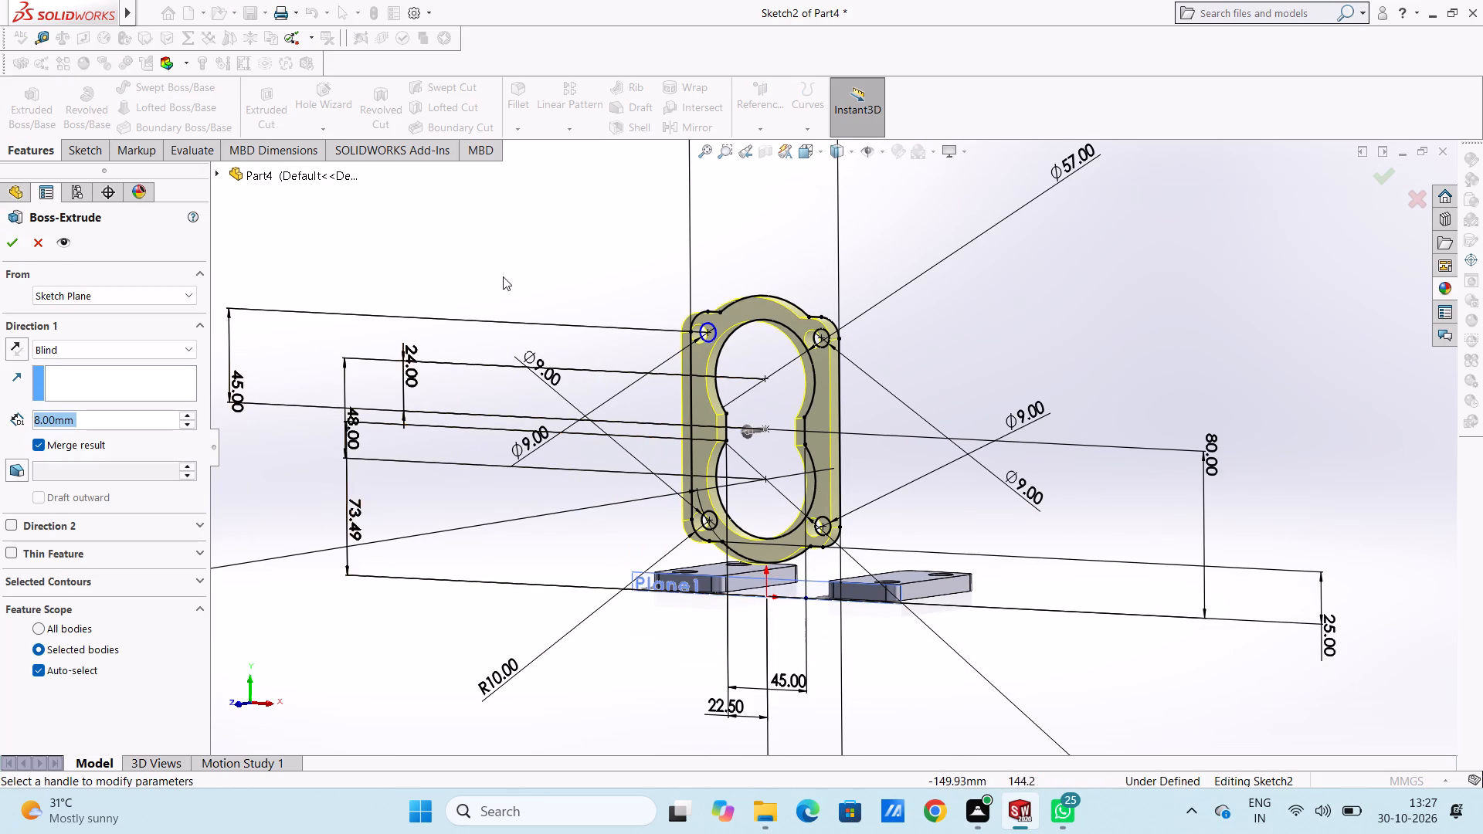
text(80)
key(Return)
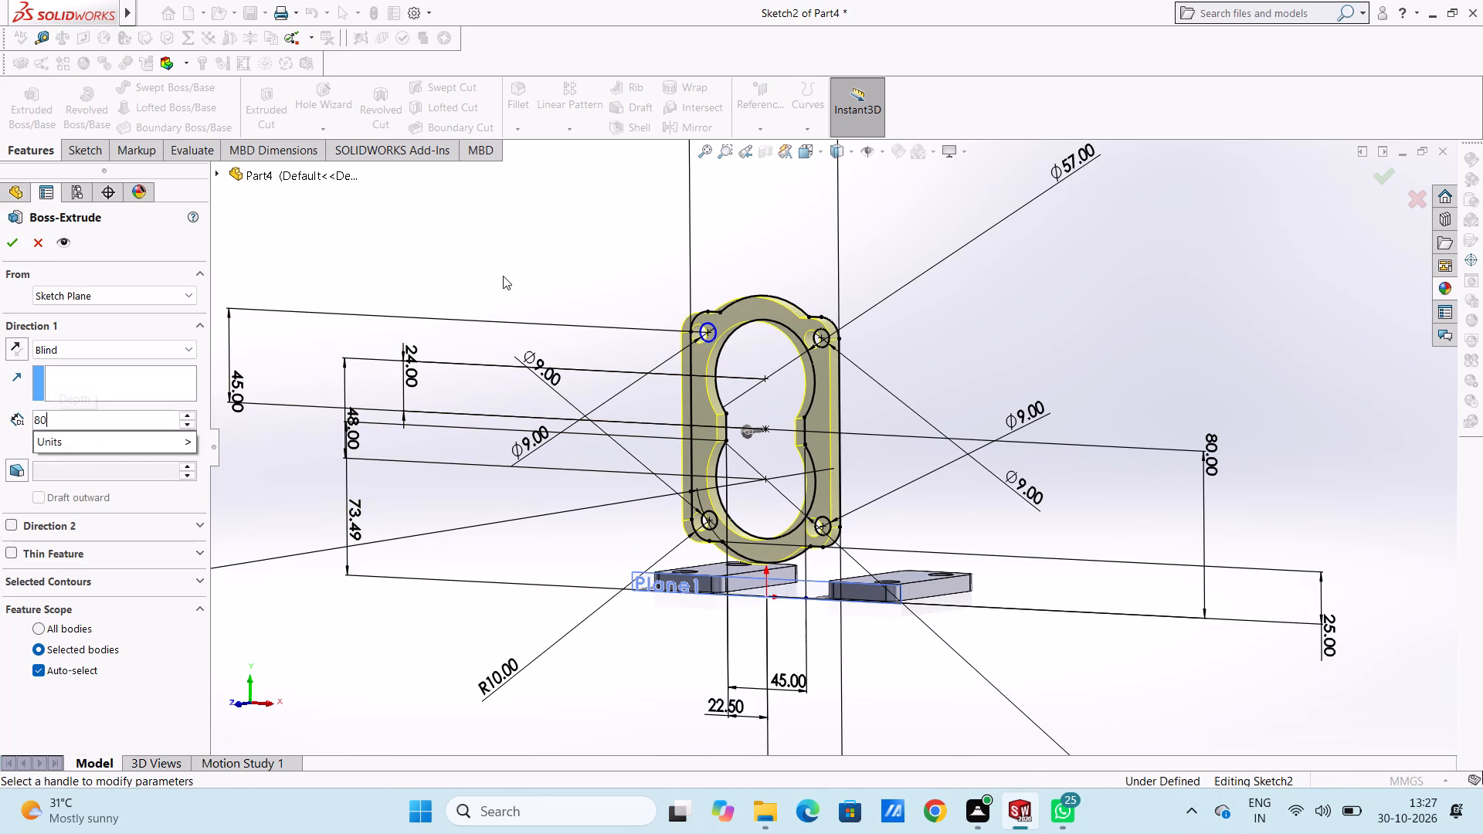
click(12, 351)
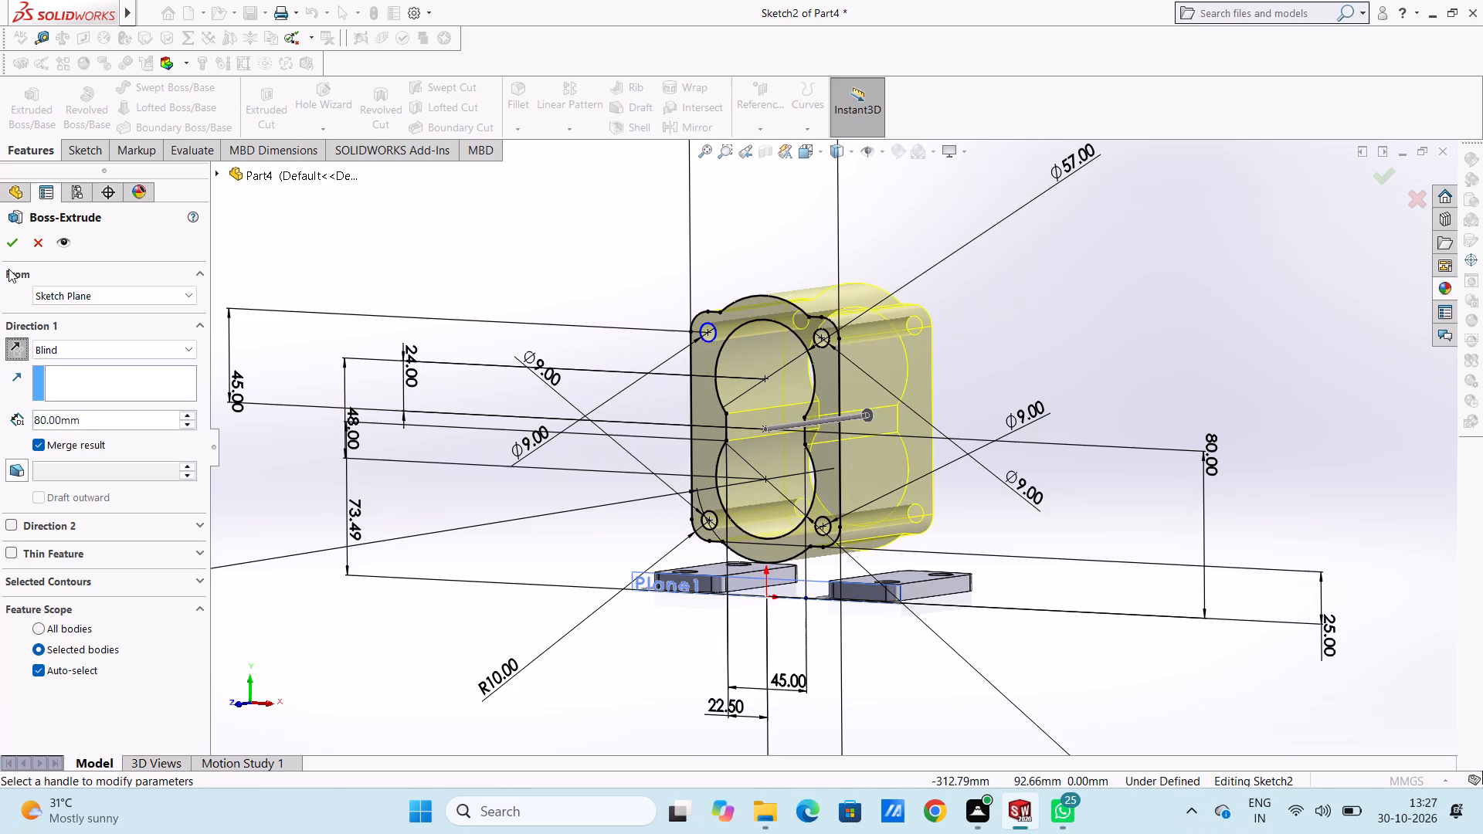
click(12, 236)
click(477, 283)
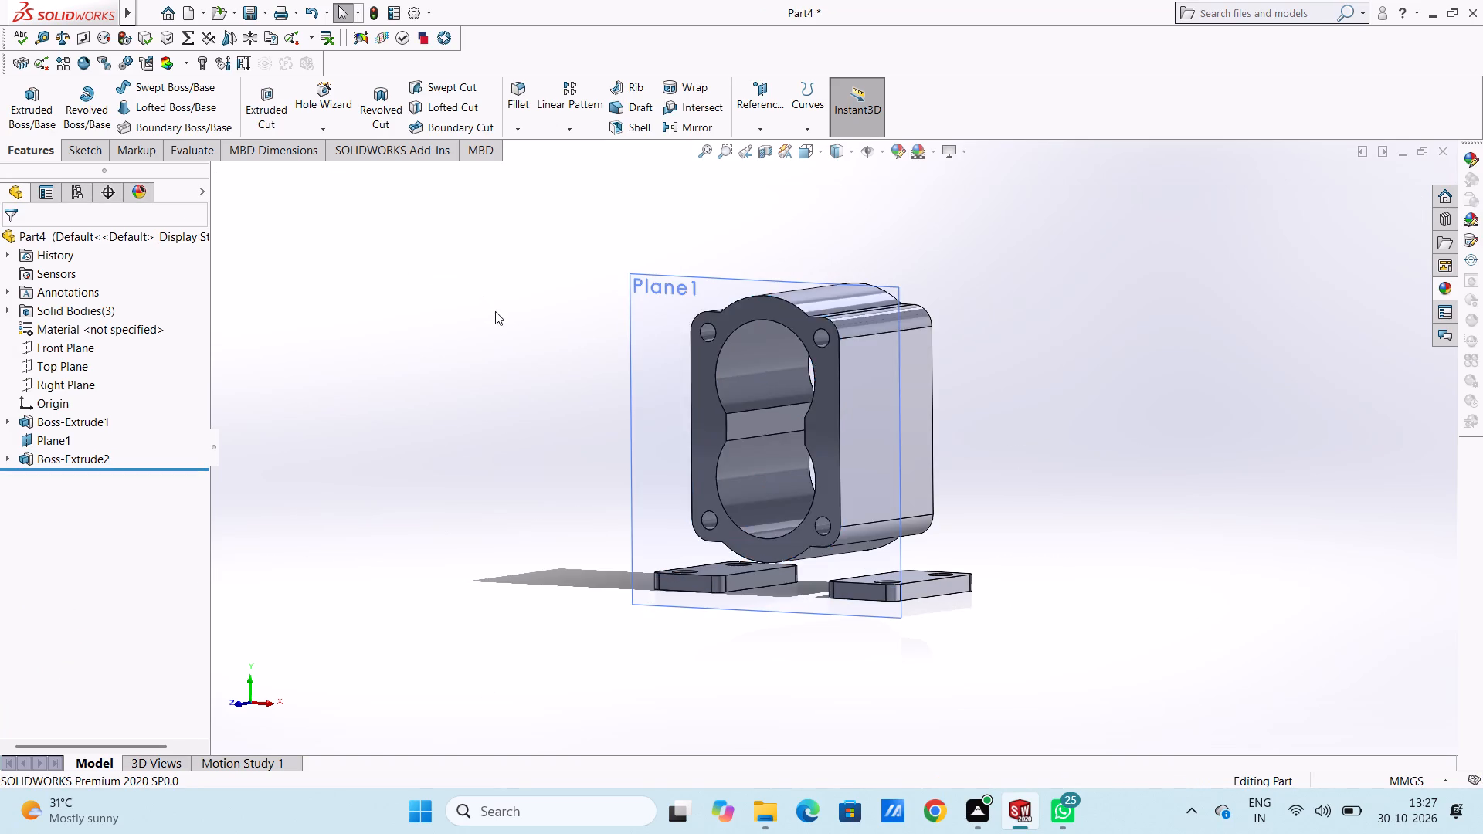
Hide the reference plane Plane1.
scroll(495, 311, up, 5)
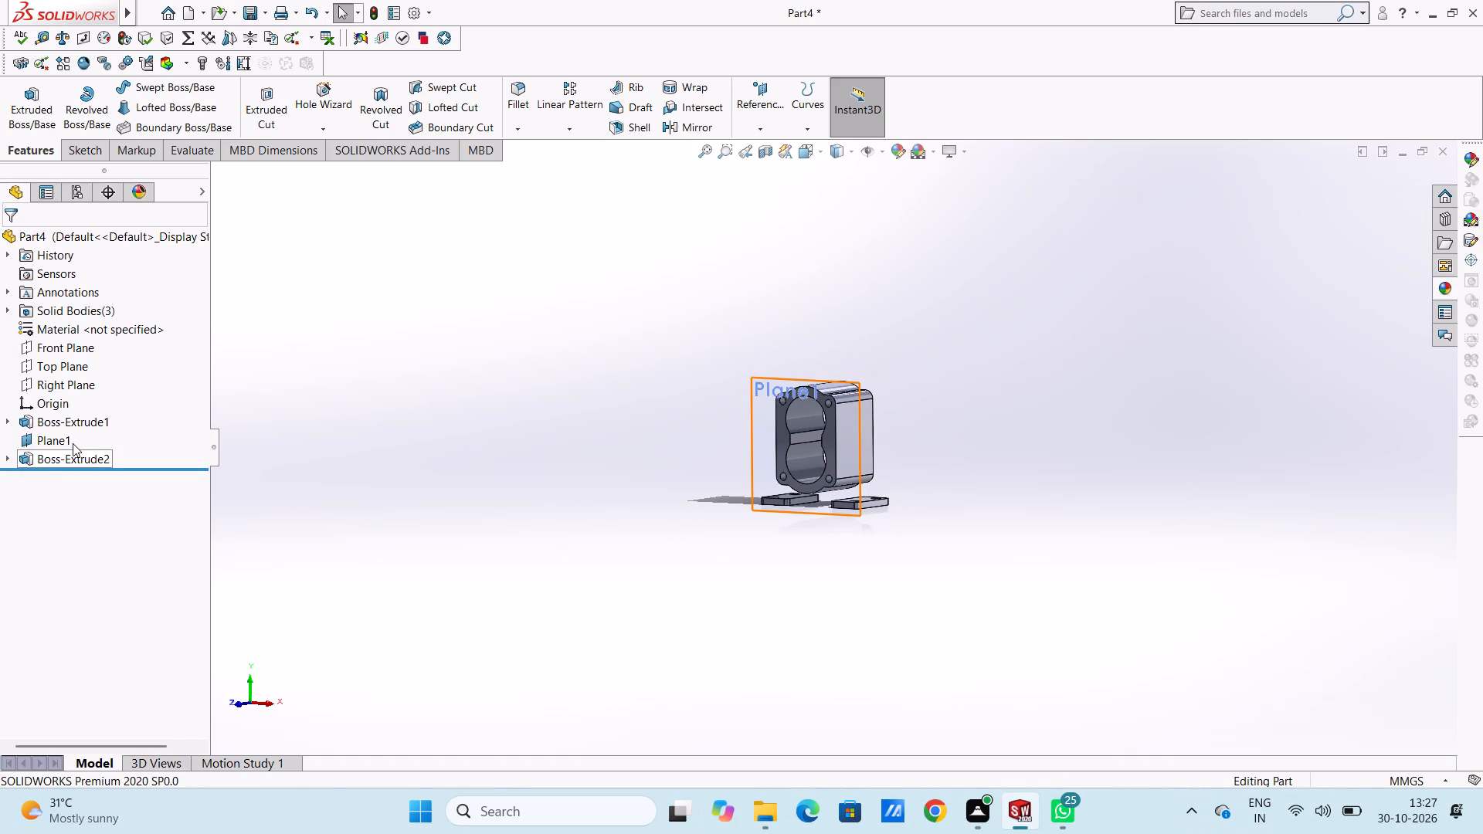
click(73, 442)
click(106, 423)
click(338, 419)
Examine the extruded housing and its position above the two base plates from several angles.
middle_drag(598, 425, 551, 425)
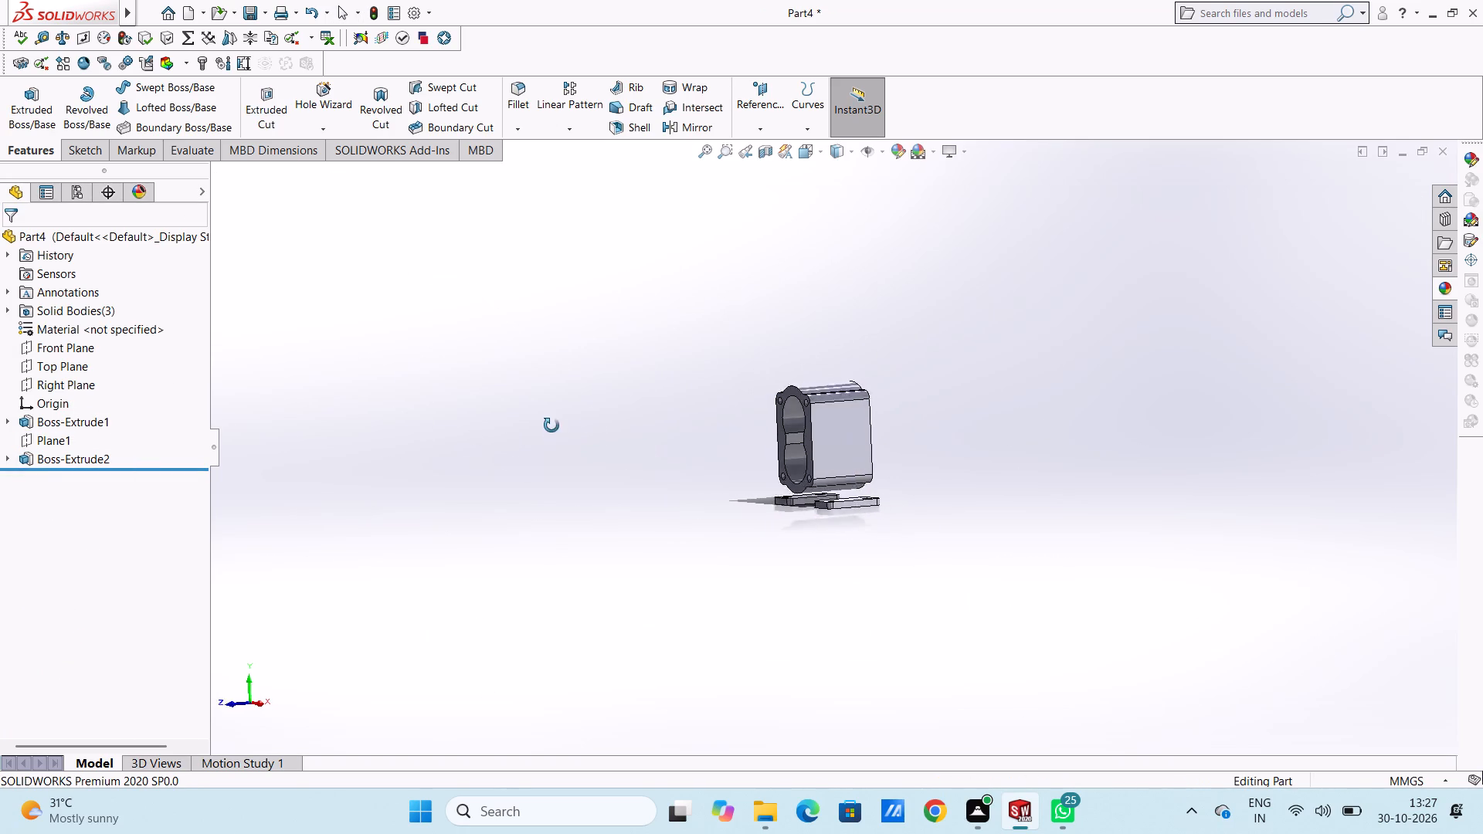
middle_drag(551, 425, 599, 400)
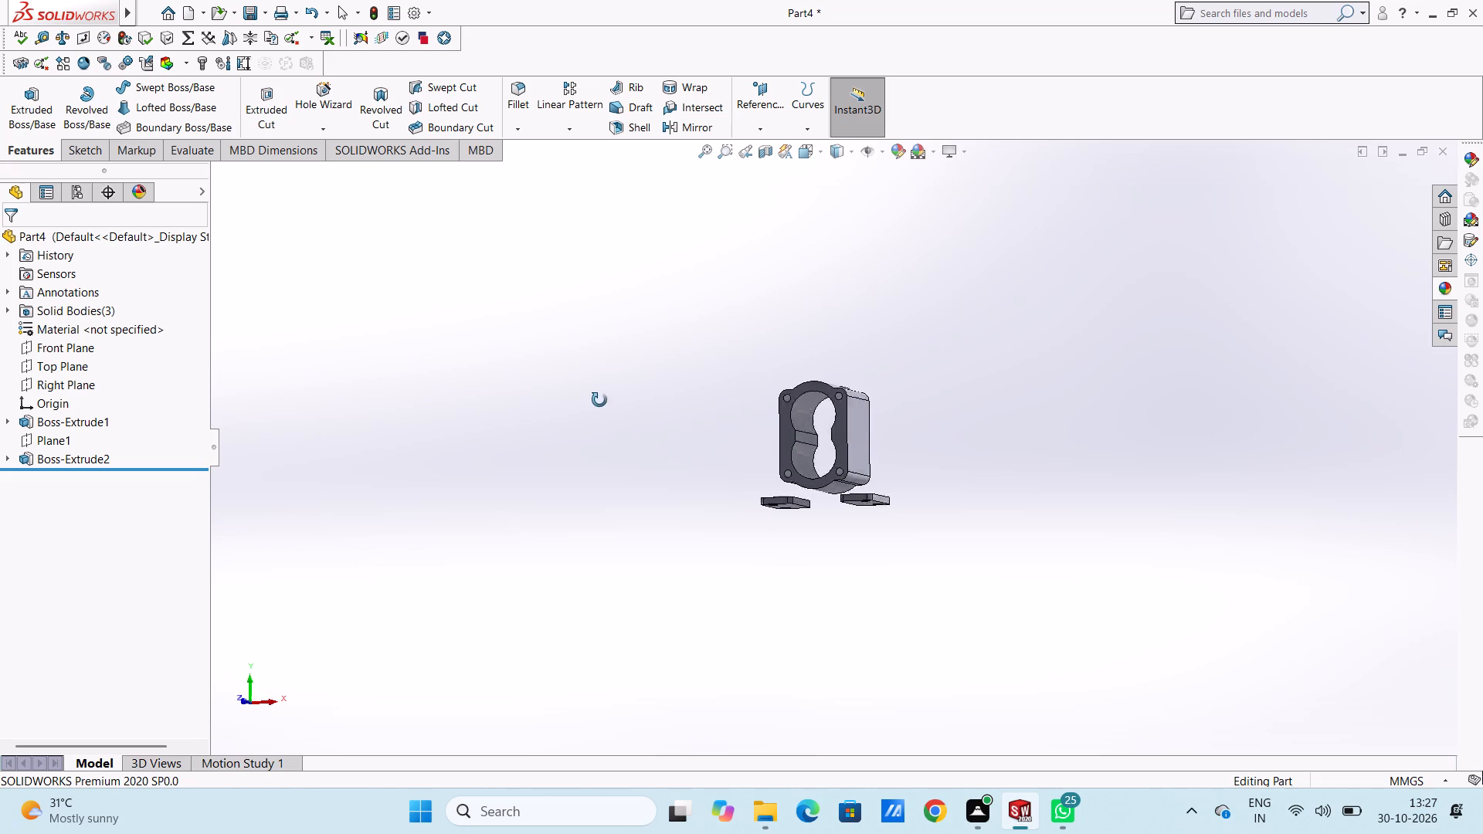
middle_drag(599, 400, 512, 383)
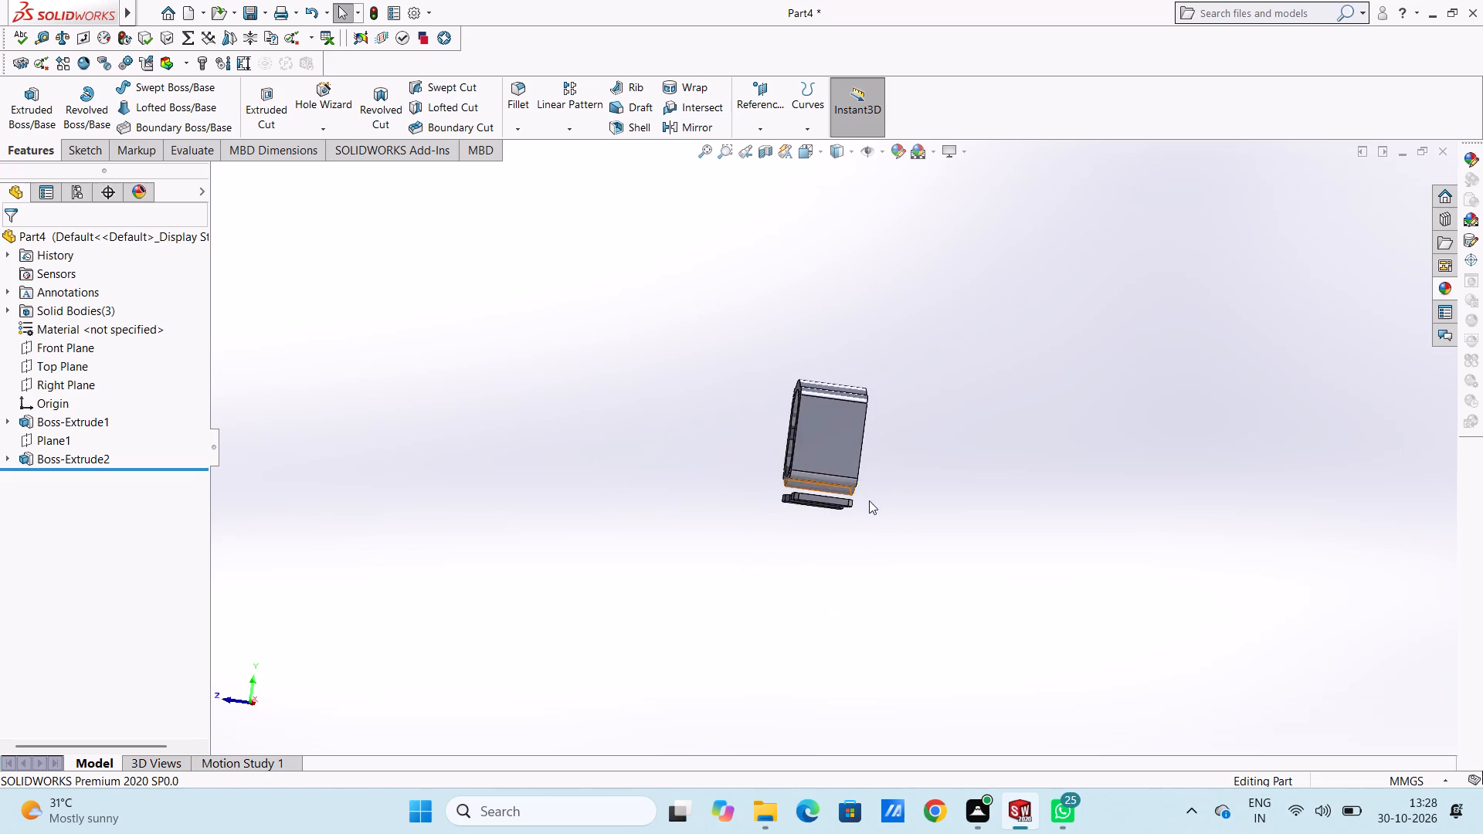
middle_drag(847, 497, 921, 446)
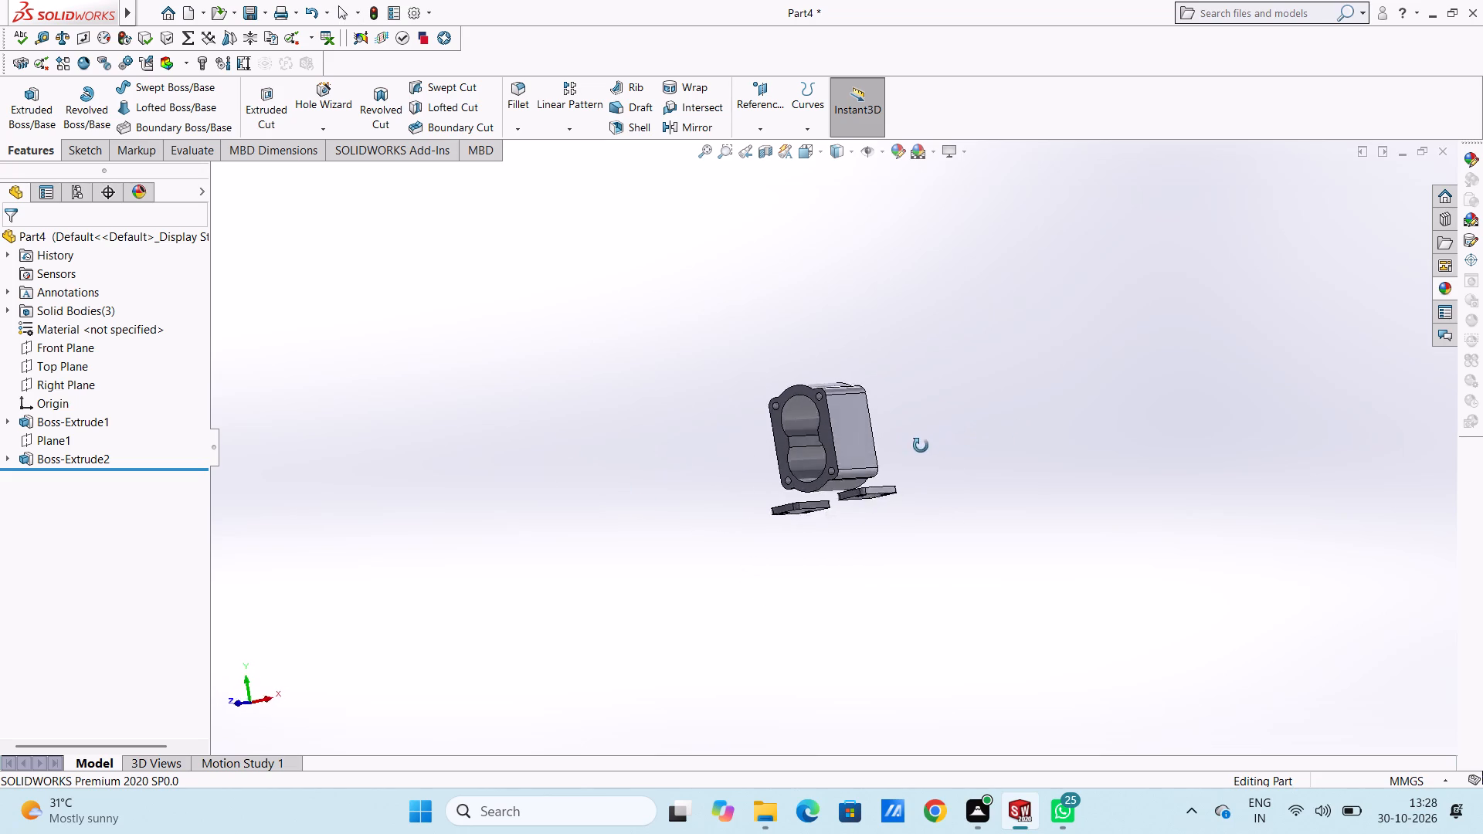
middle_drag(921, 446, 982, 443)
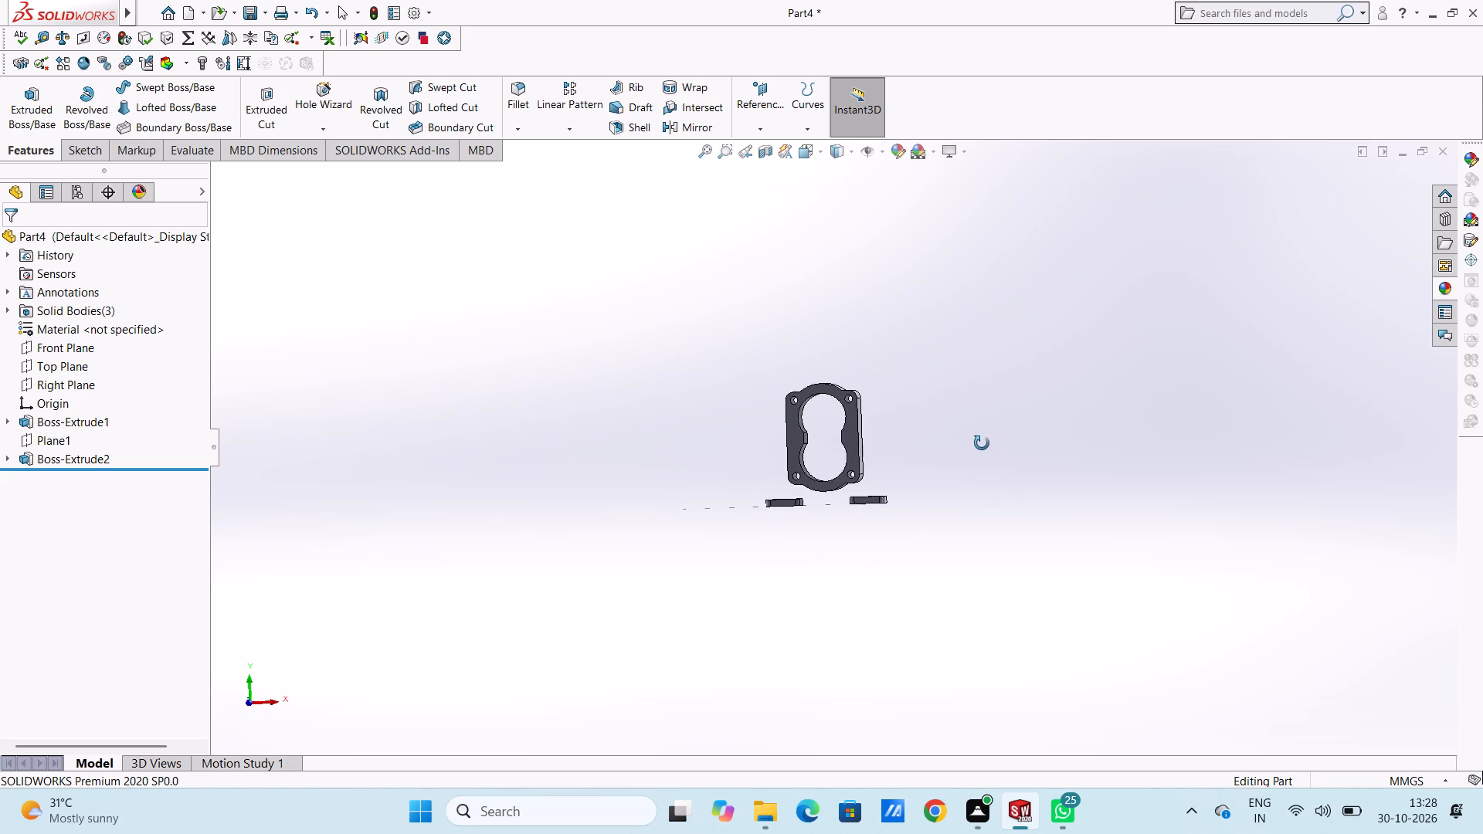
middle_drag(982, 443, 982, 452)
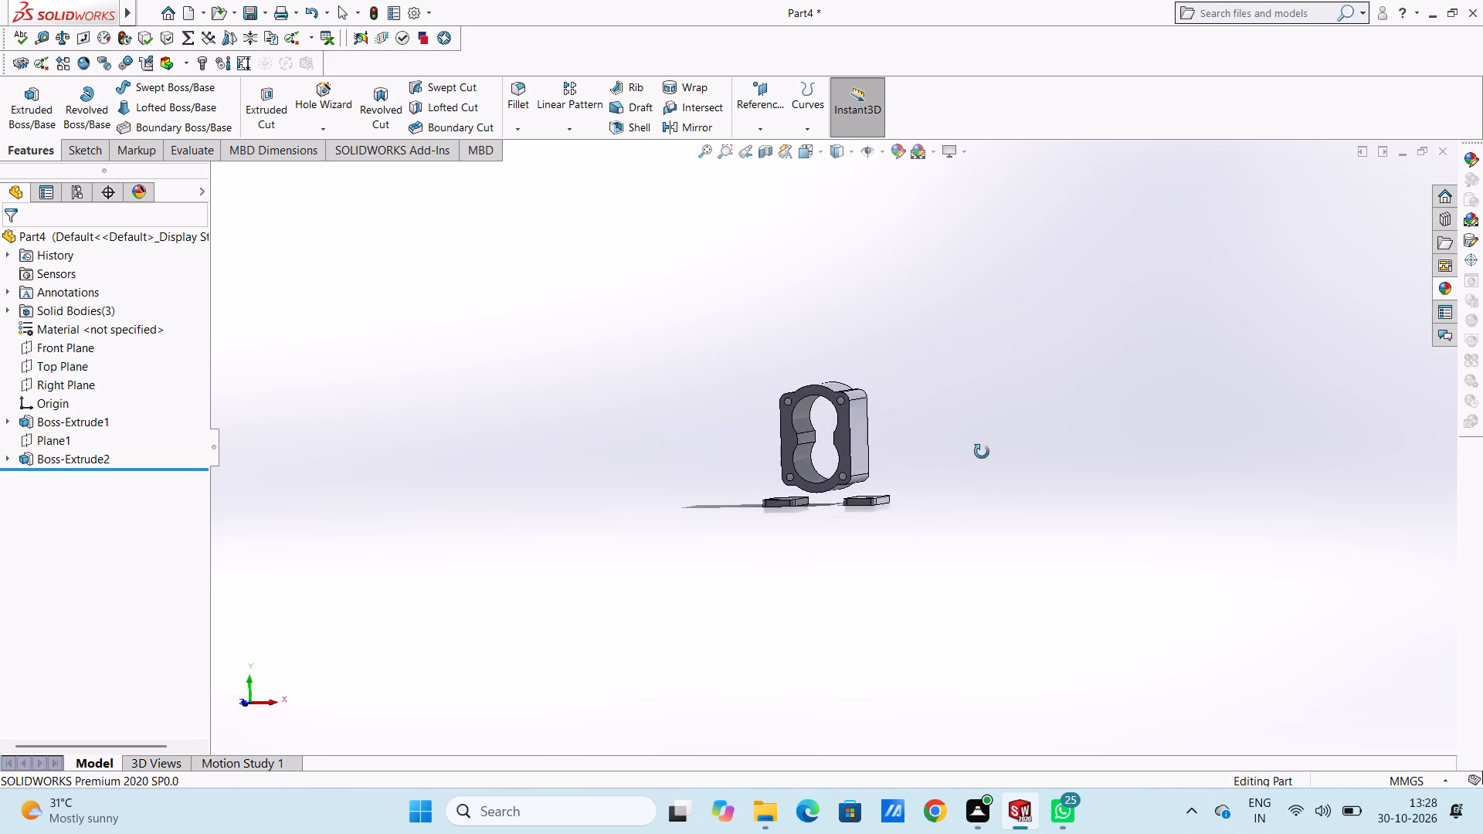
middle_drag(982, 452, 903, 475)
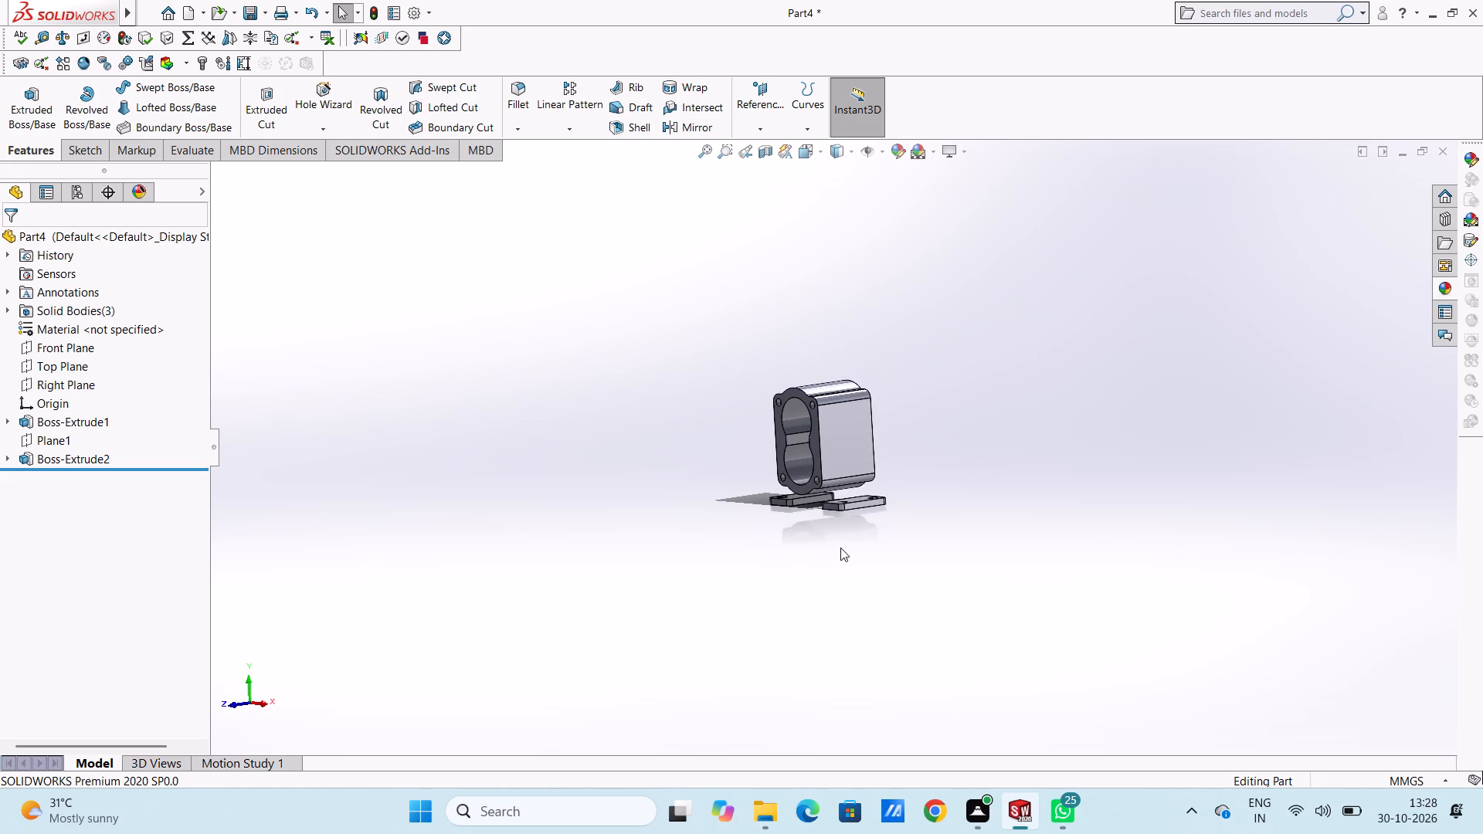
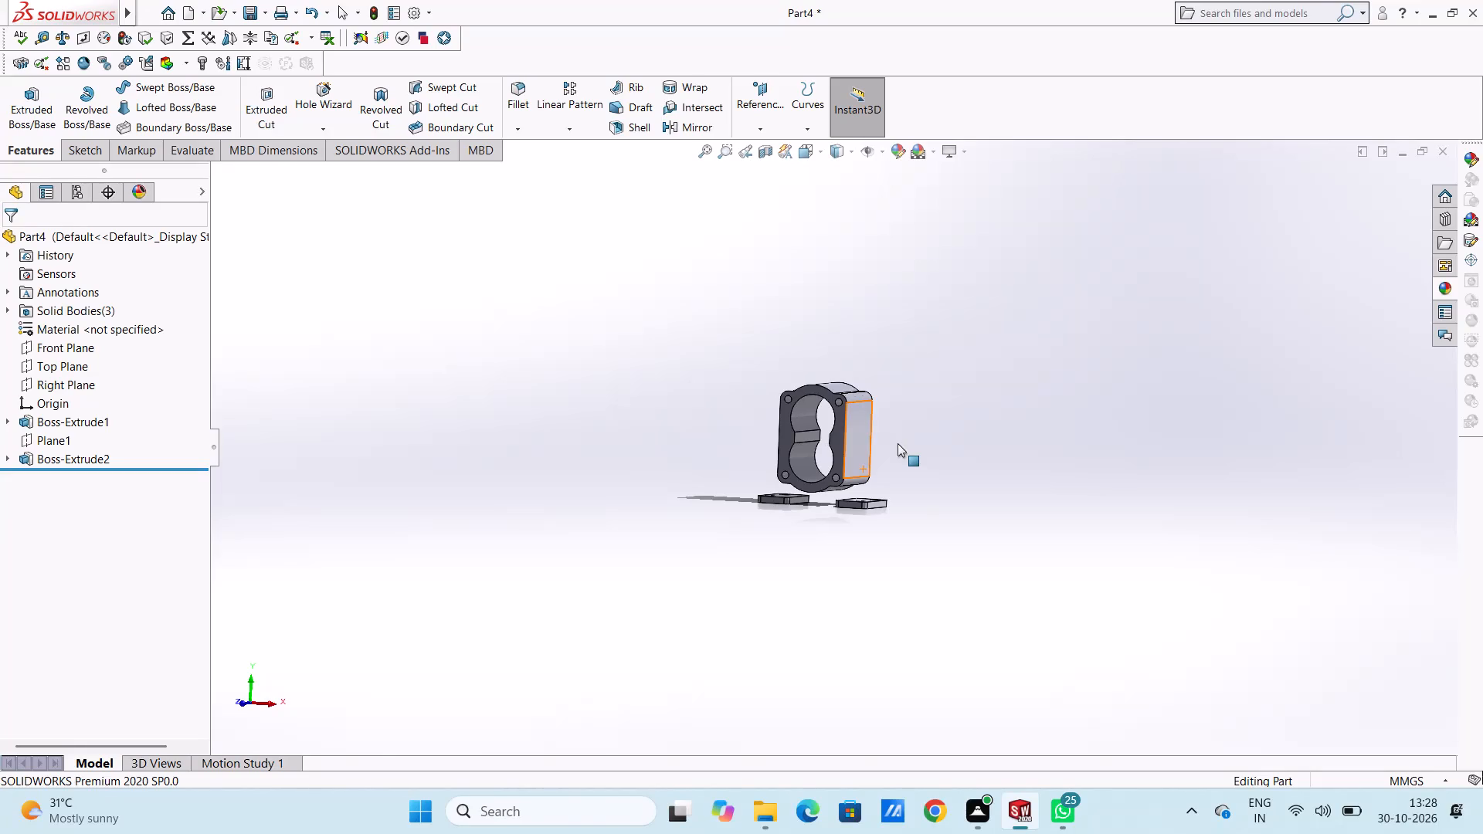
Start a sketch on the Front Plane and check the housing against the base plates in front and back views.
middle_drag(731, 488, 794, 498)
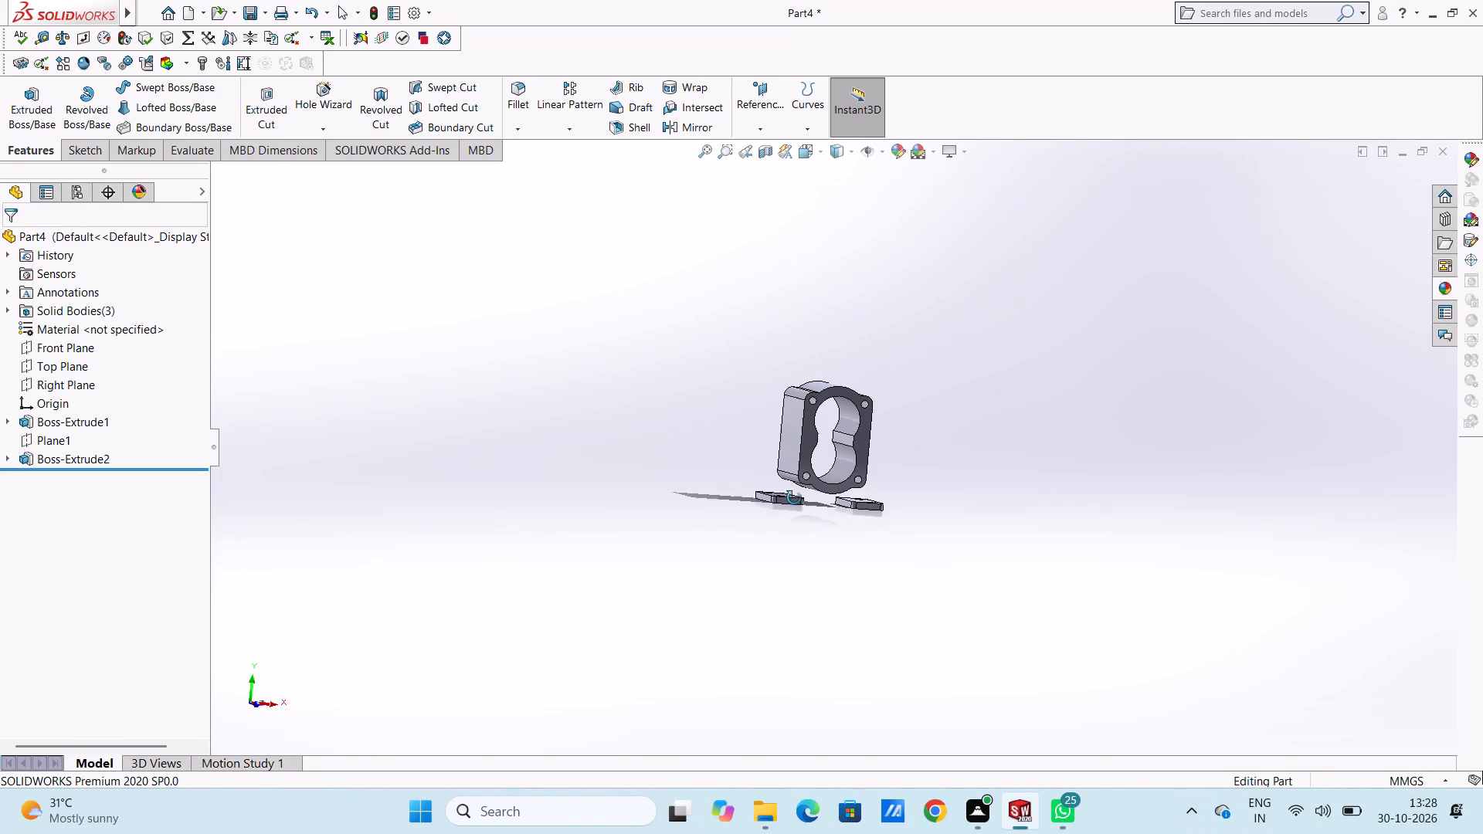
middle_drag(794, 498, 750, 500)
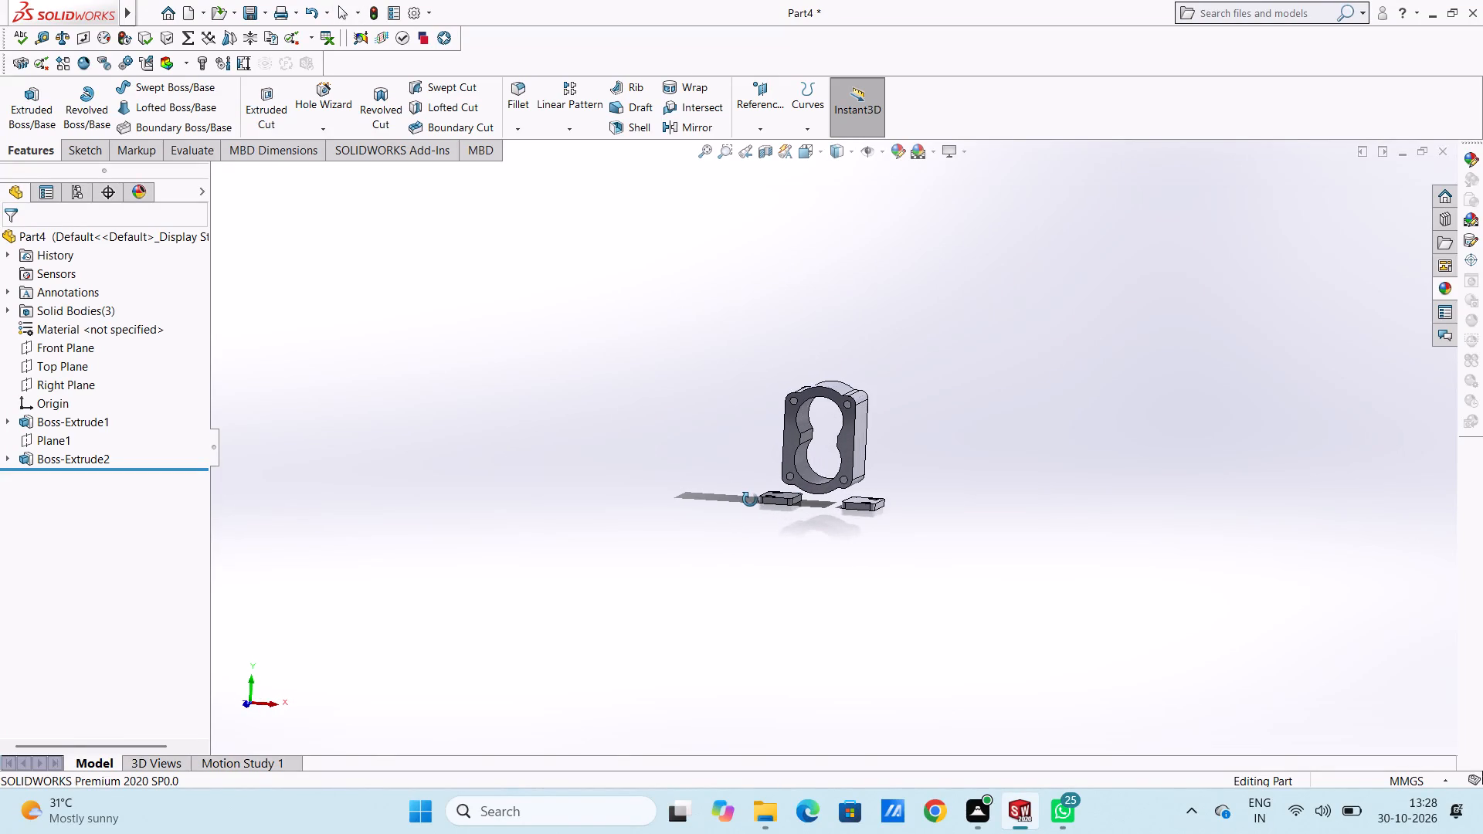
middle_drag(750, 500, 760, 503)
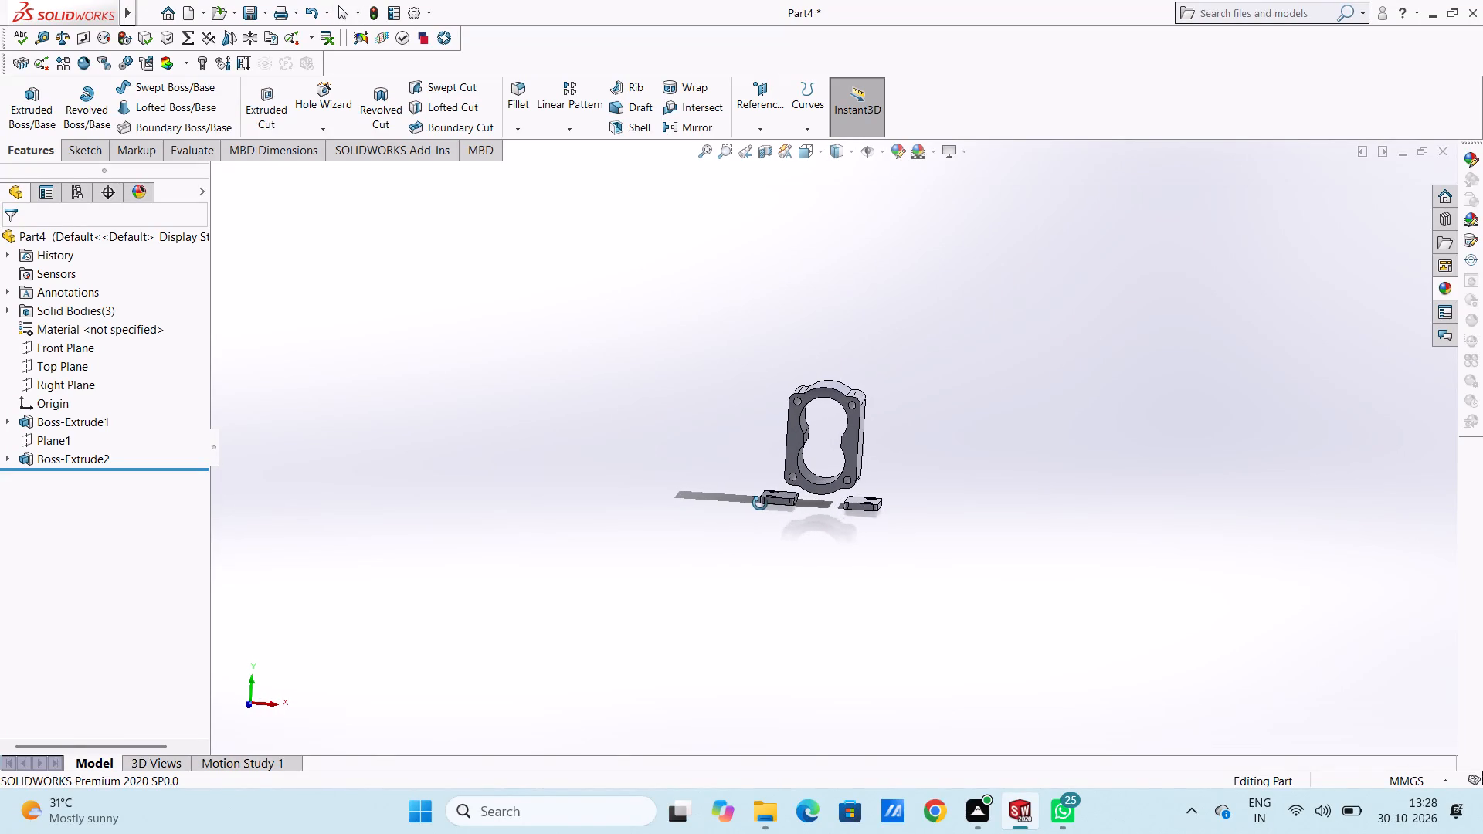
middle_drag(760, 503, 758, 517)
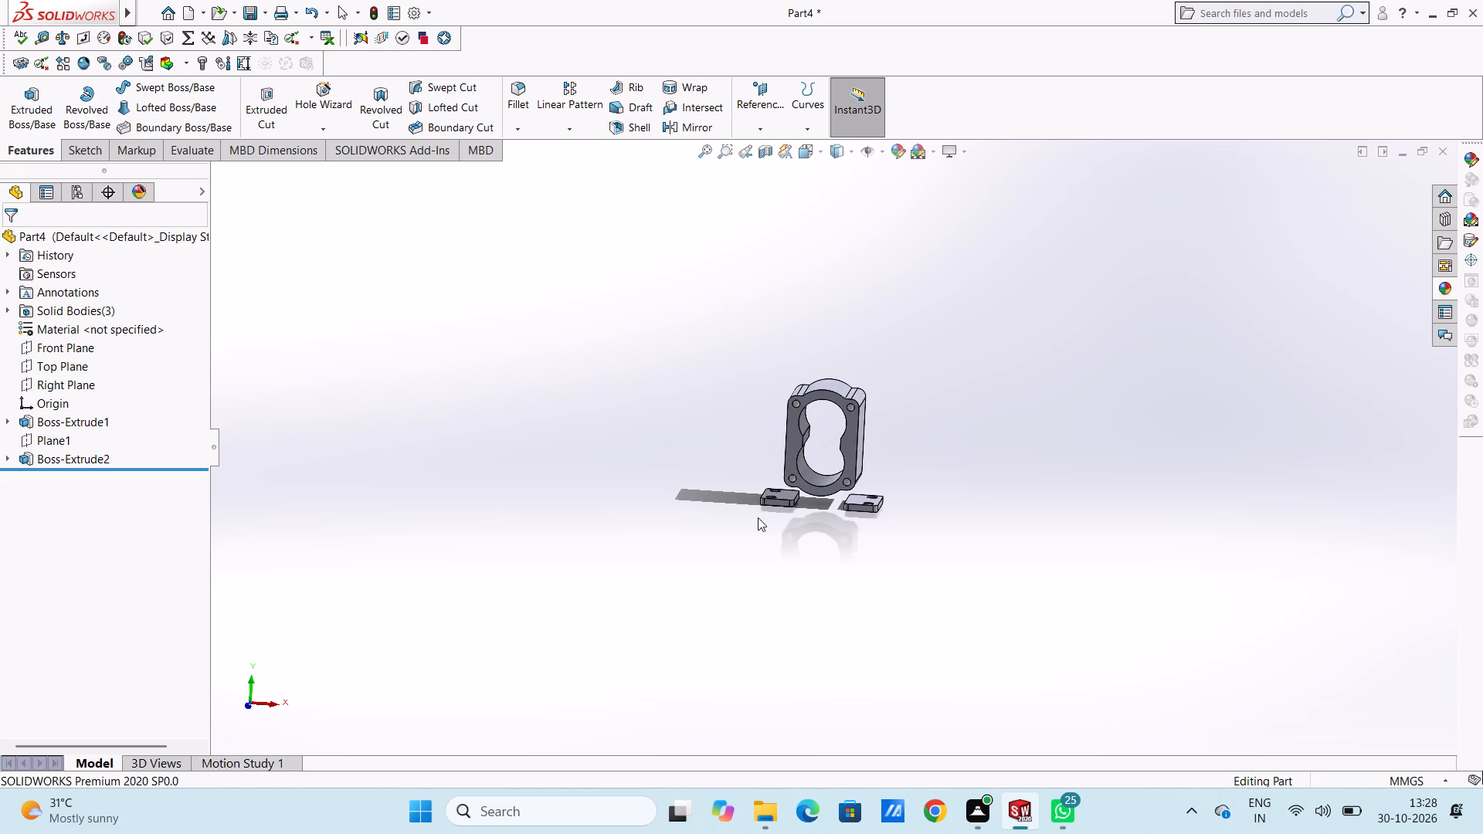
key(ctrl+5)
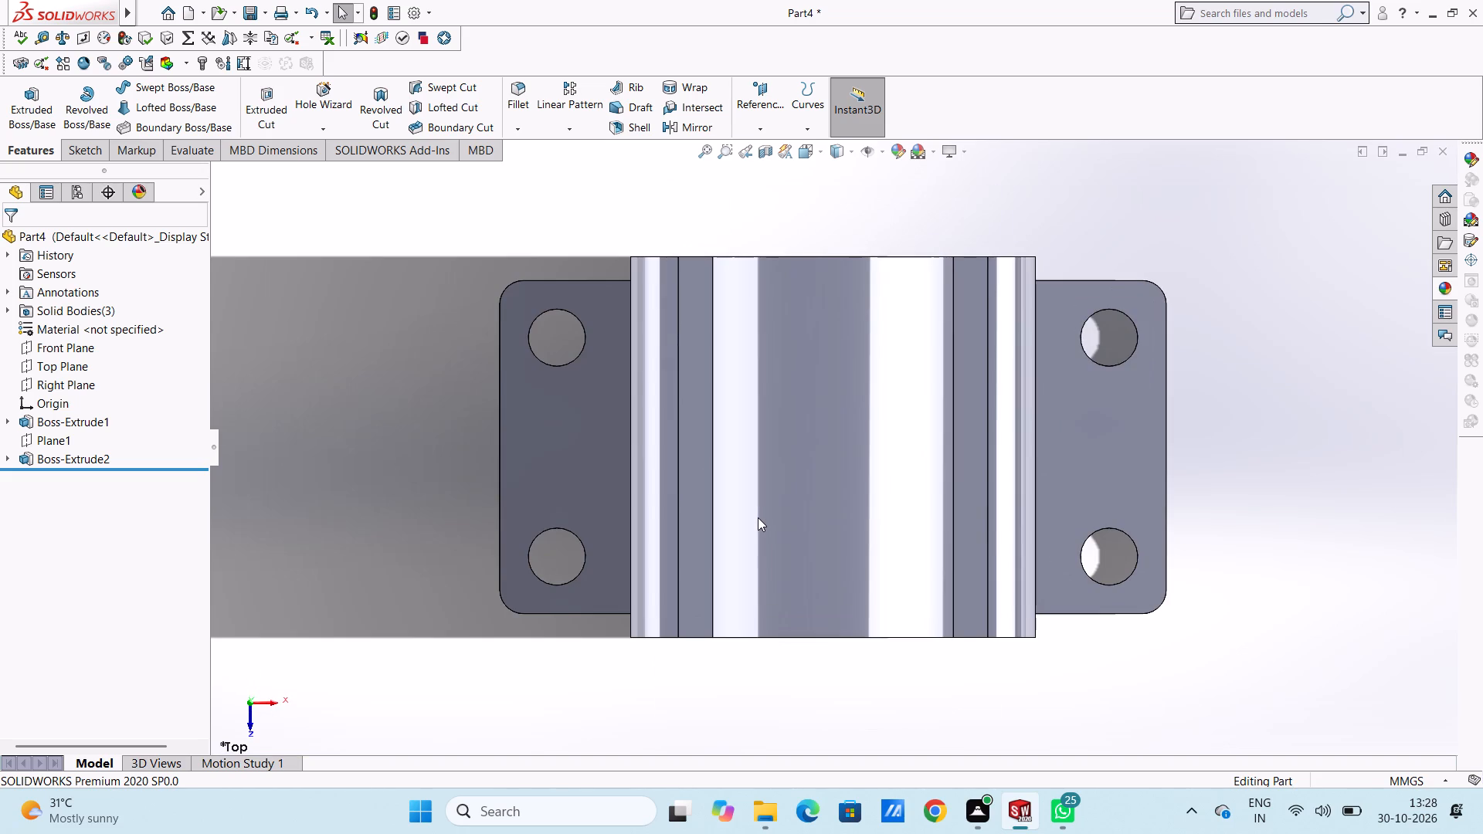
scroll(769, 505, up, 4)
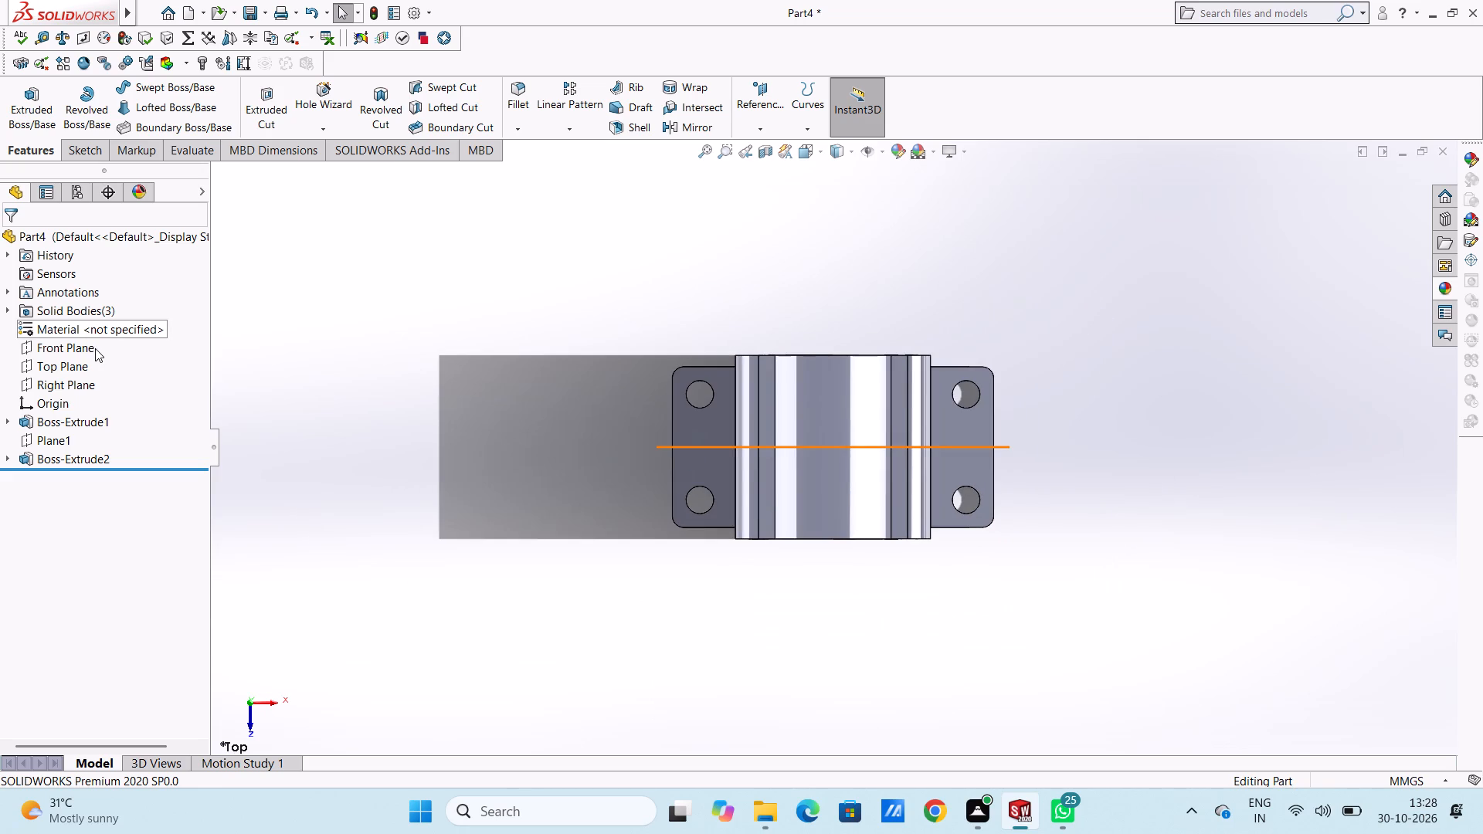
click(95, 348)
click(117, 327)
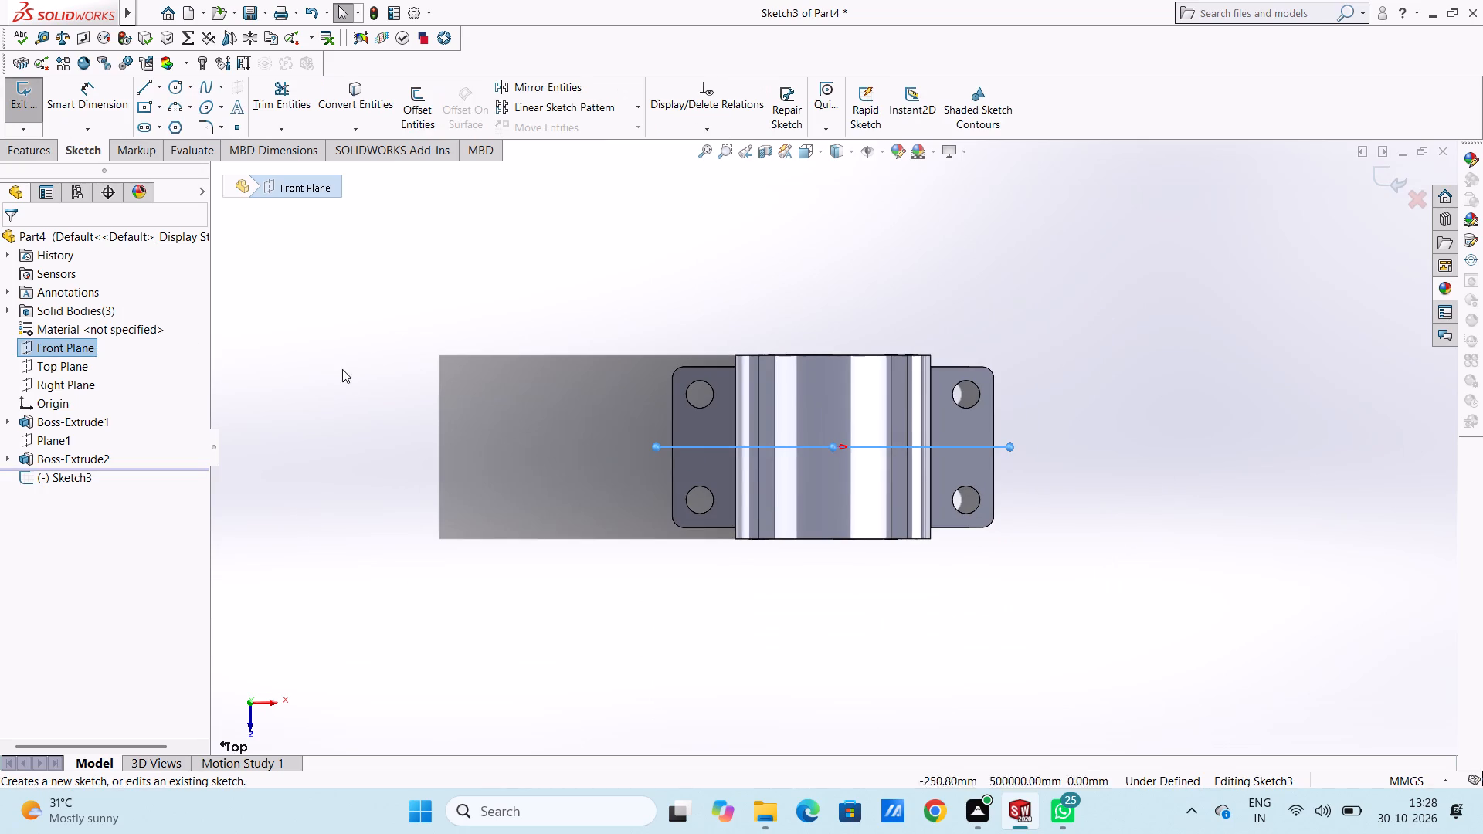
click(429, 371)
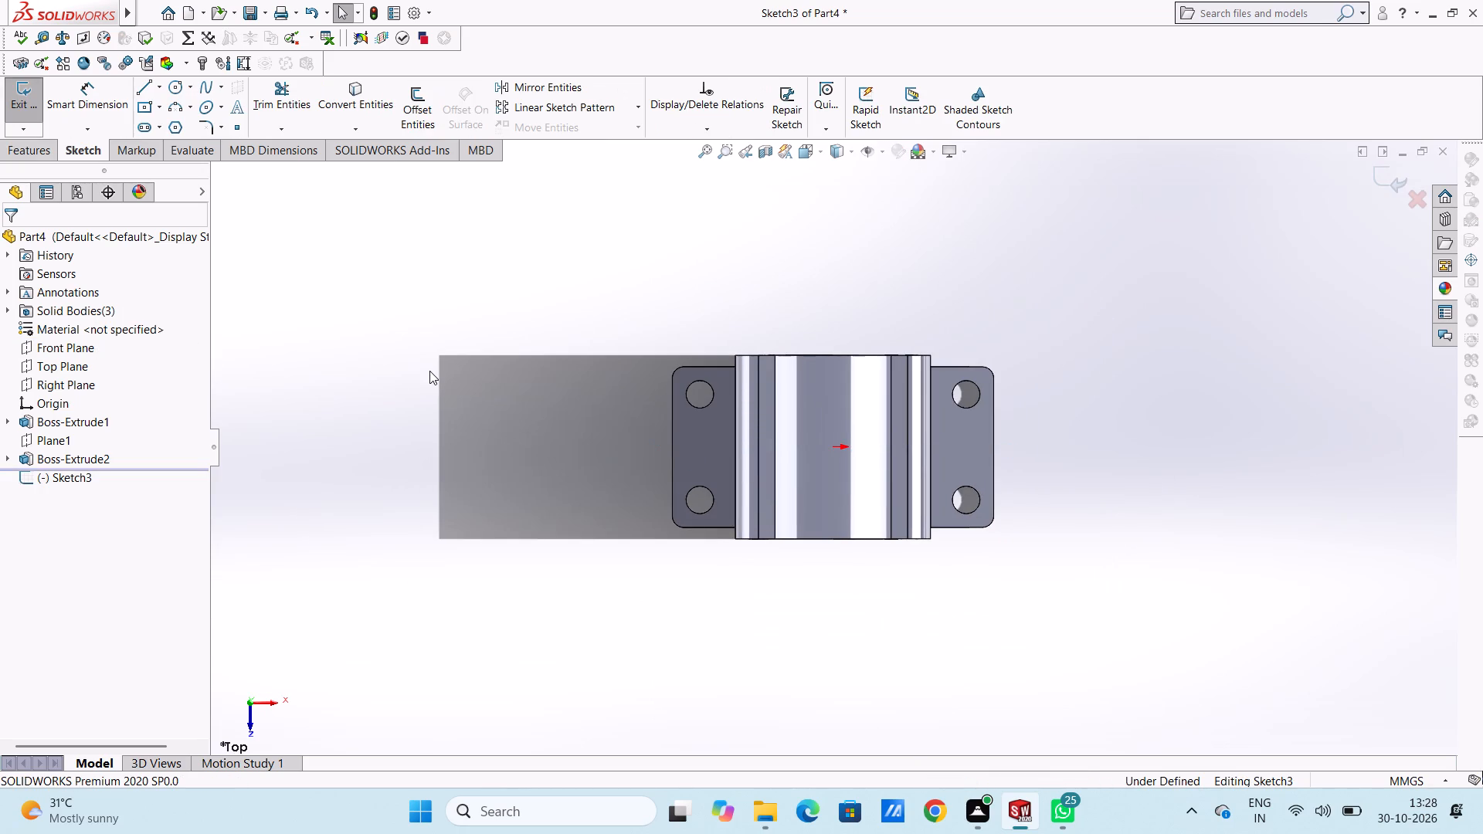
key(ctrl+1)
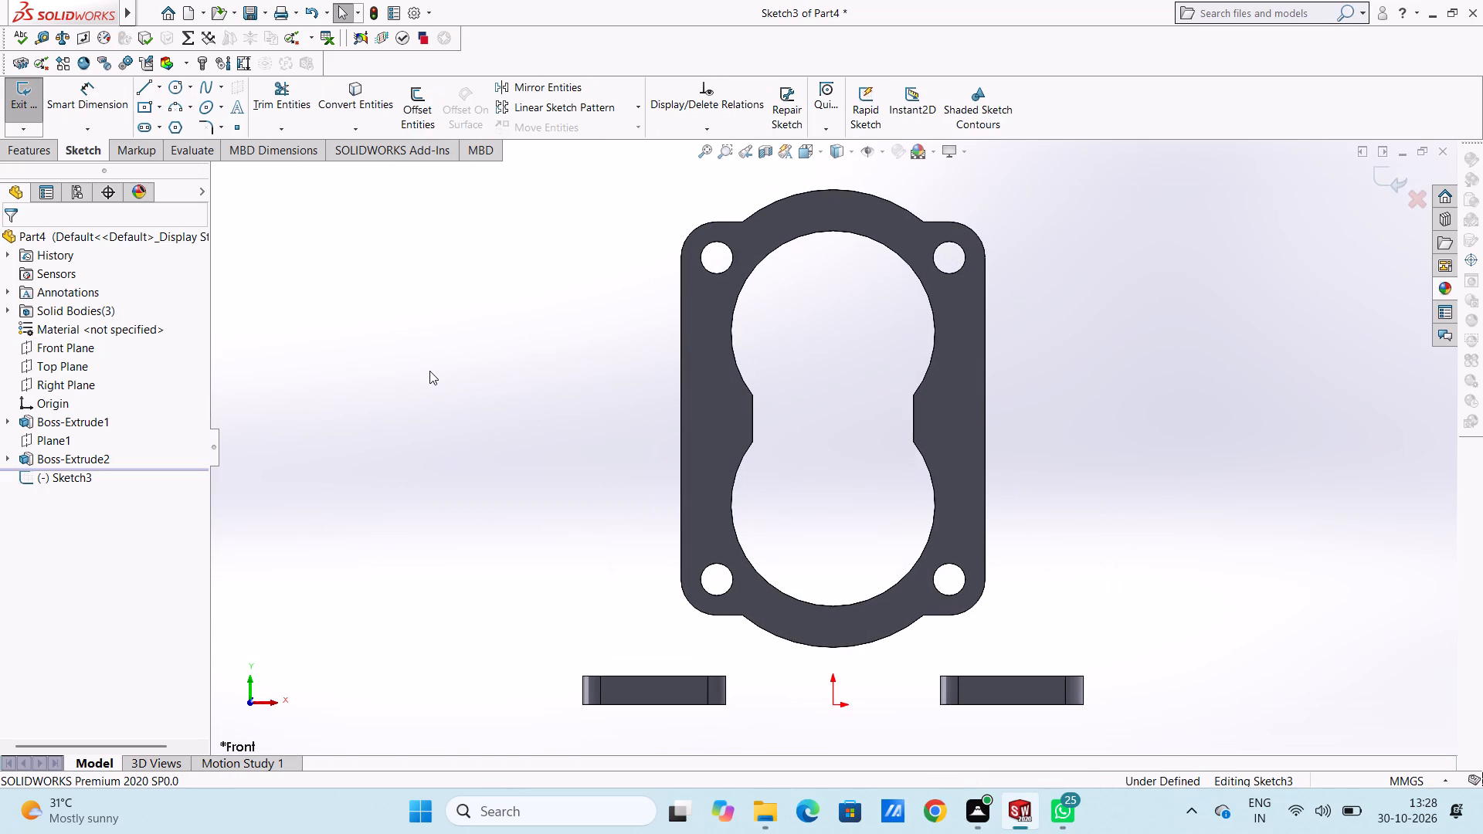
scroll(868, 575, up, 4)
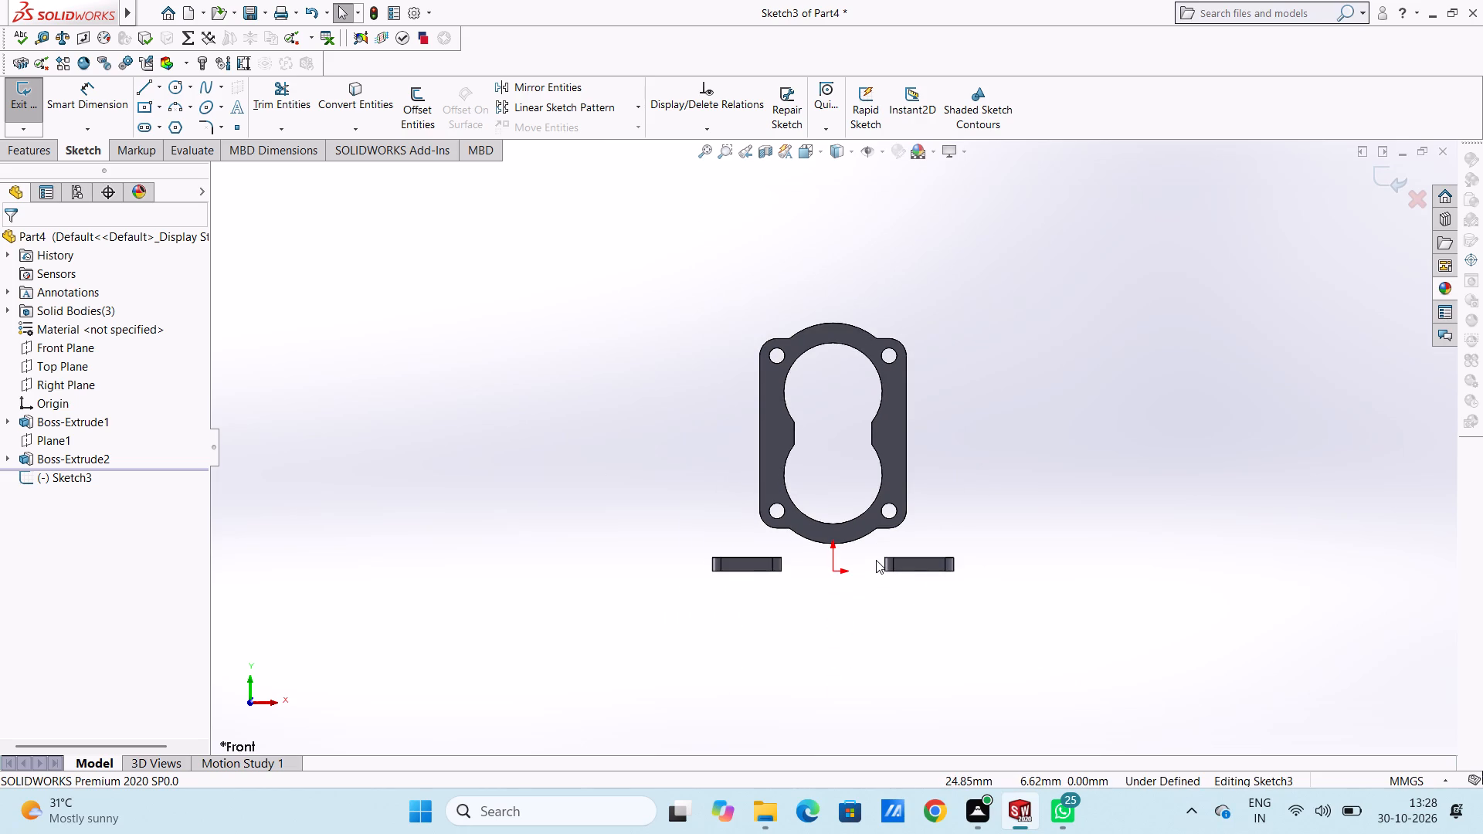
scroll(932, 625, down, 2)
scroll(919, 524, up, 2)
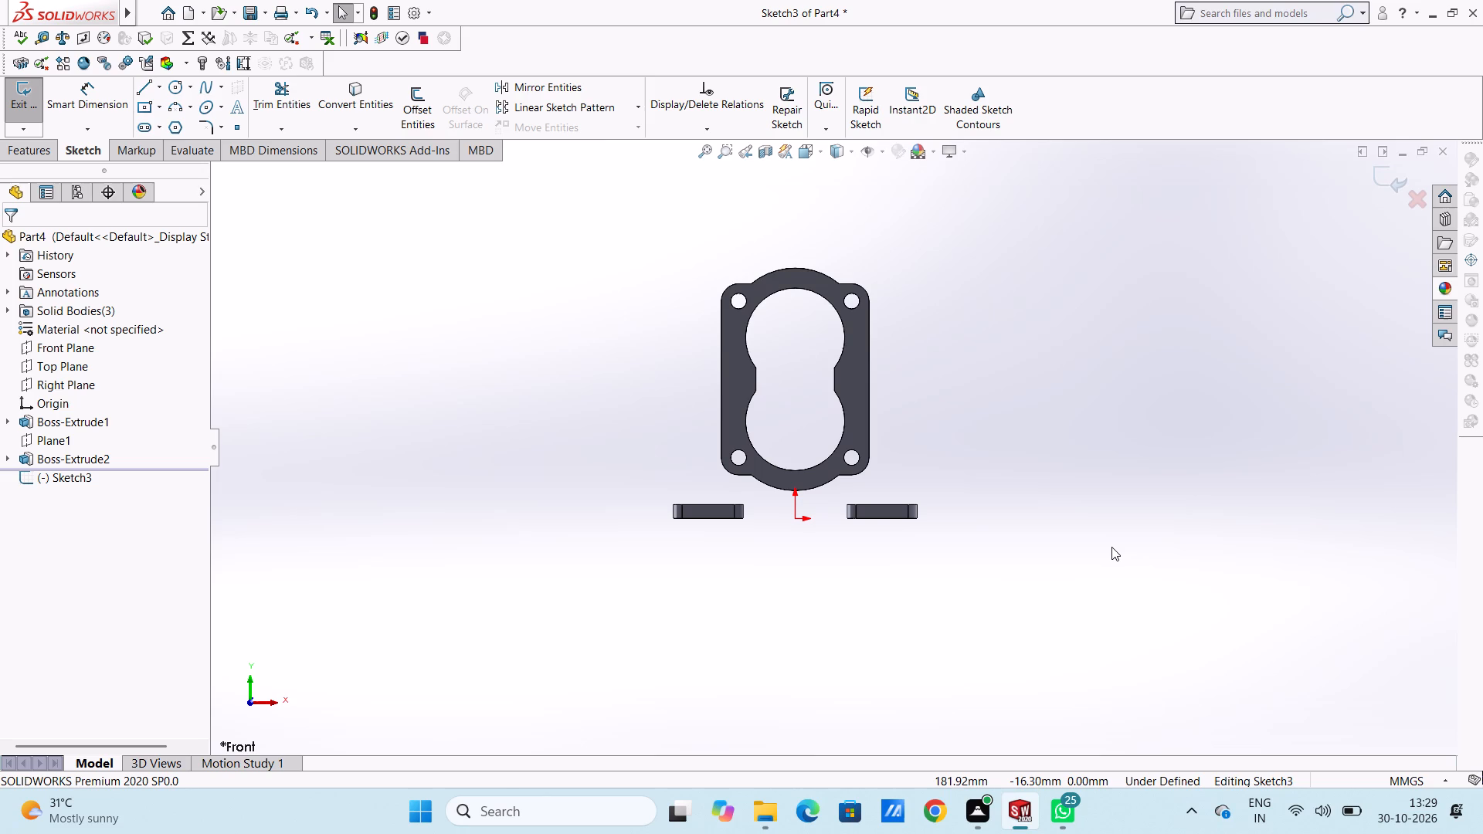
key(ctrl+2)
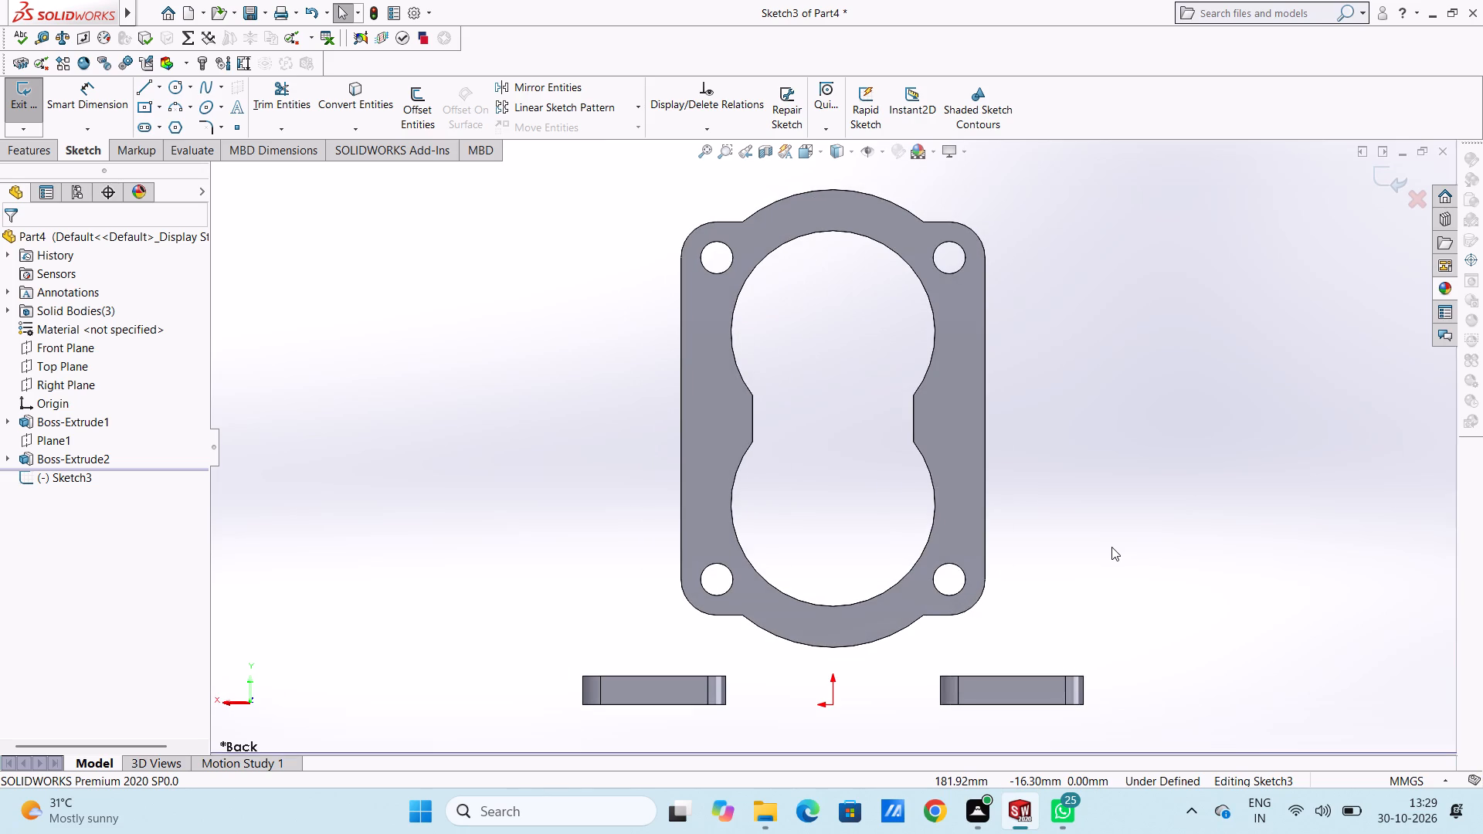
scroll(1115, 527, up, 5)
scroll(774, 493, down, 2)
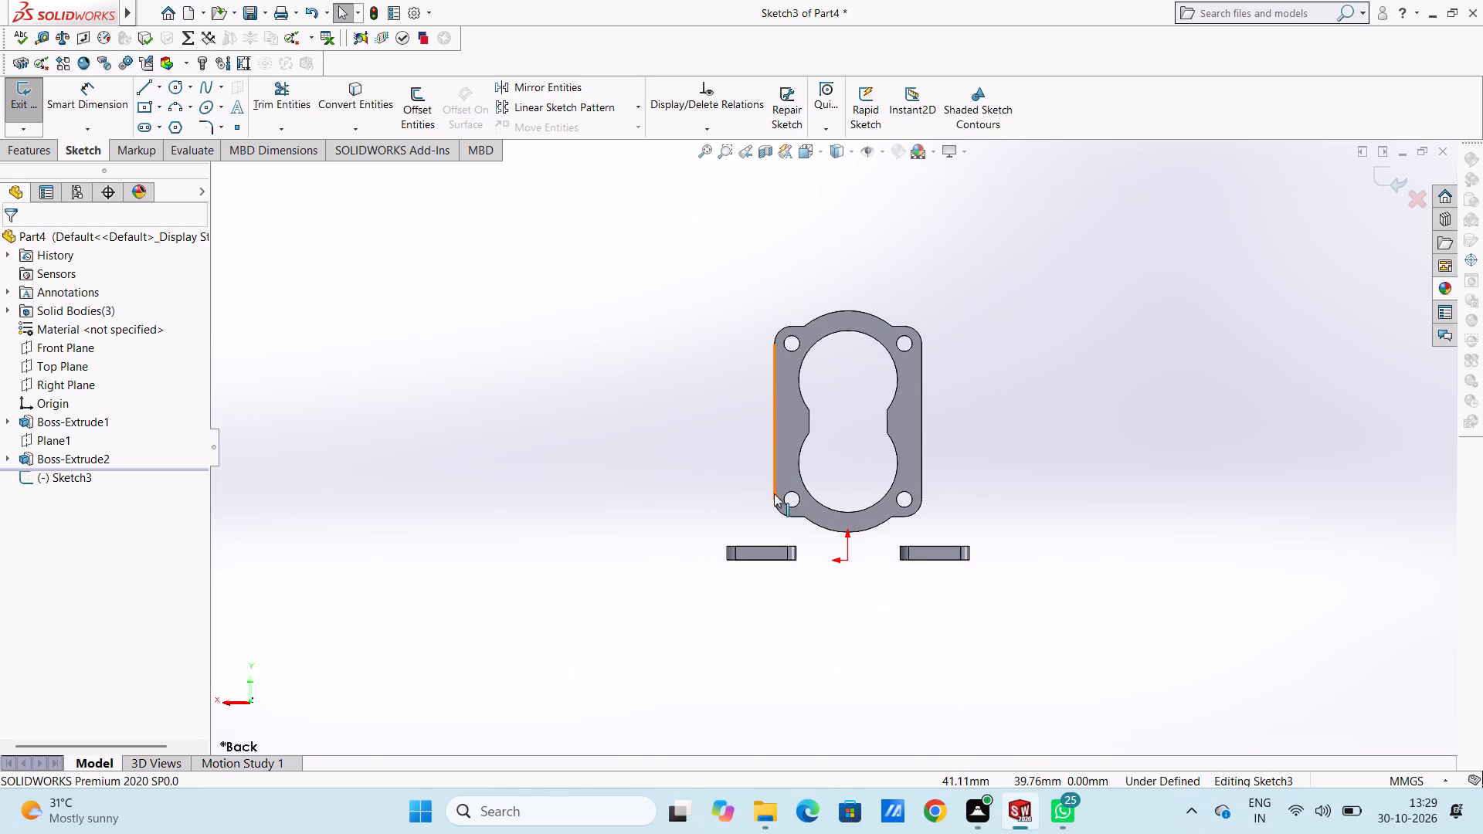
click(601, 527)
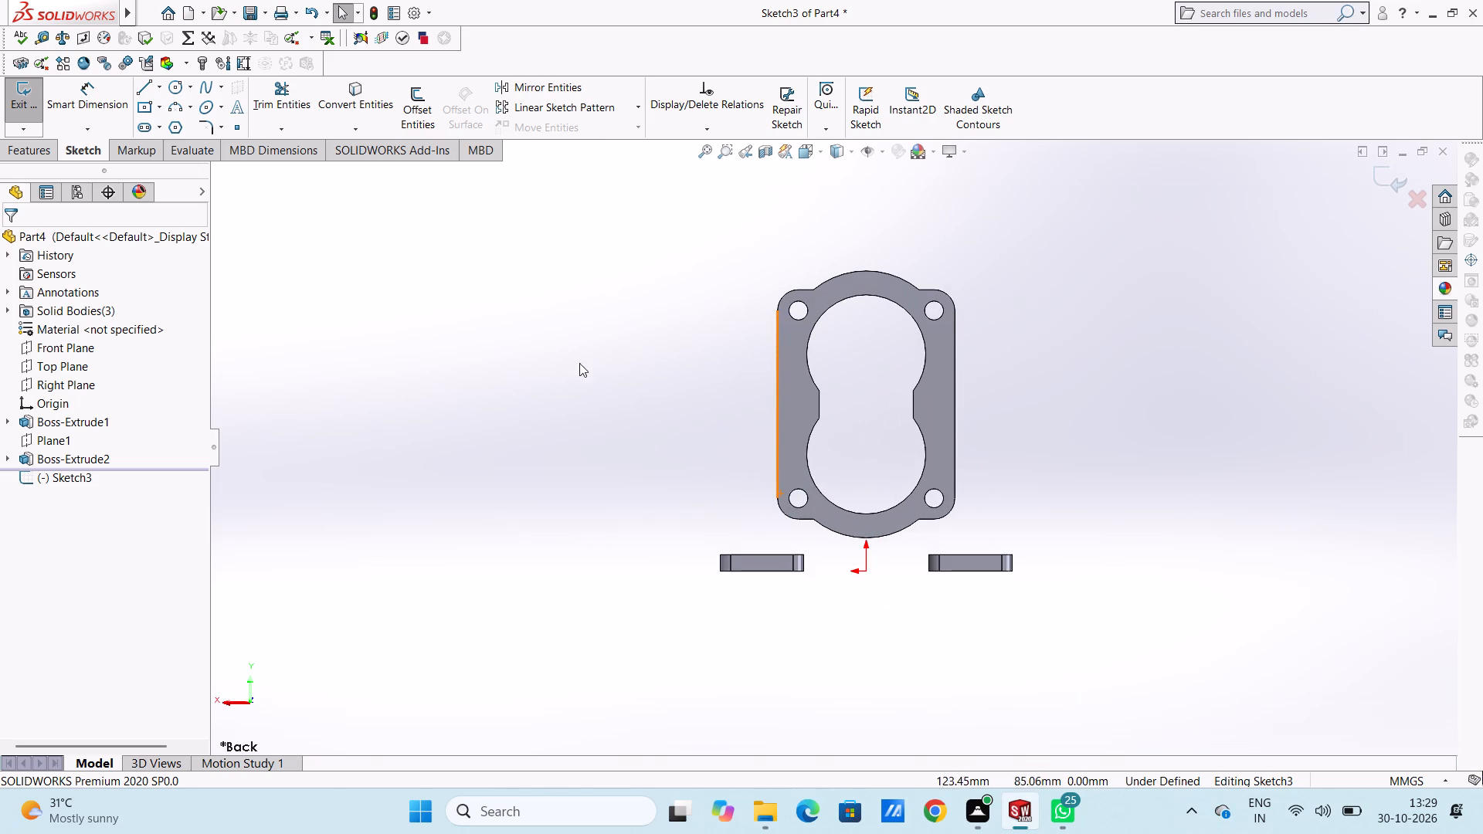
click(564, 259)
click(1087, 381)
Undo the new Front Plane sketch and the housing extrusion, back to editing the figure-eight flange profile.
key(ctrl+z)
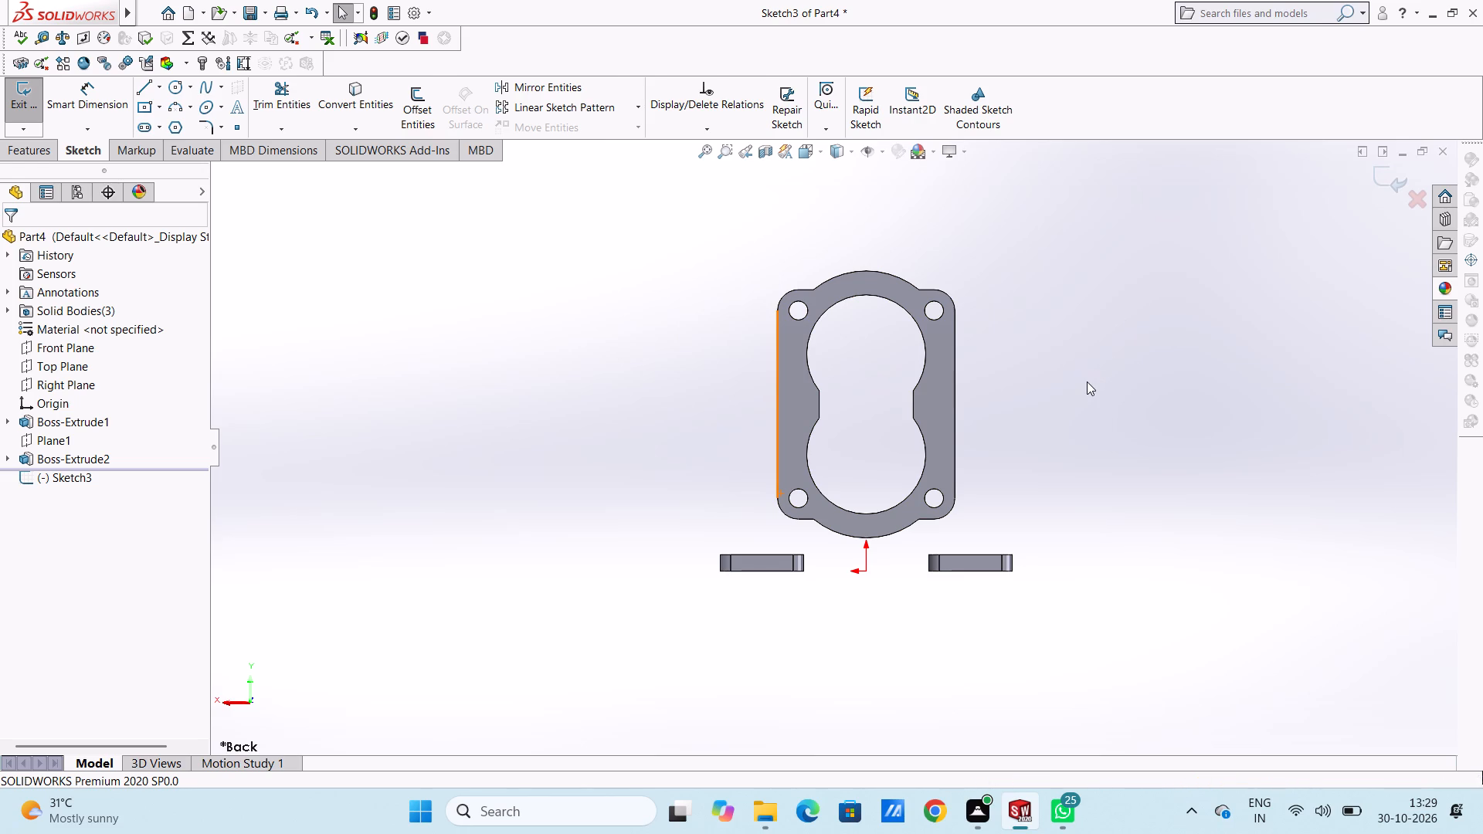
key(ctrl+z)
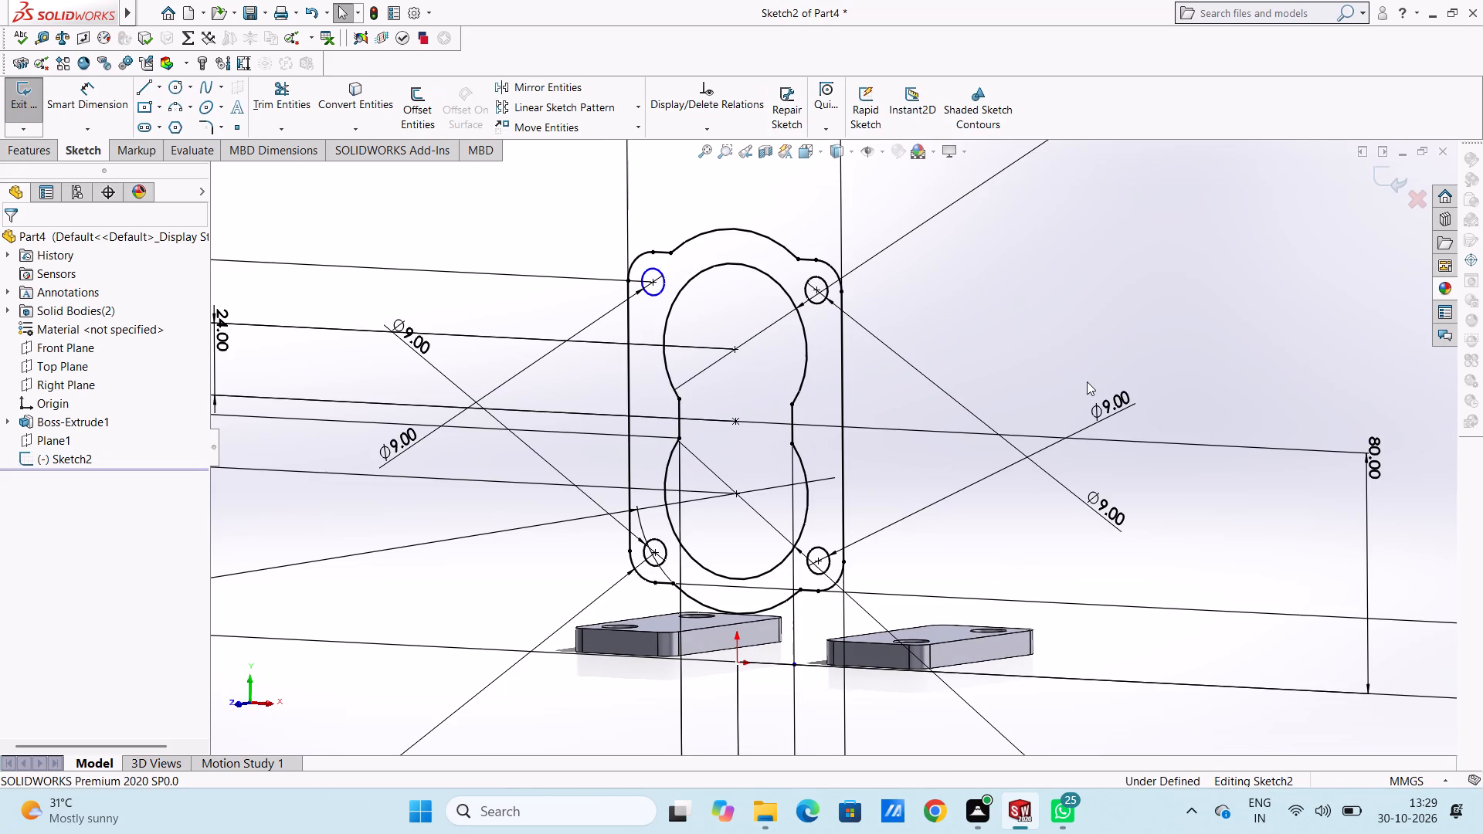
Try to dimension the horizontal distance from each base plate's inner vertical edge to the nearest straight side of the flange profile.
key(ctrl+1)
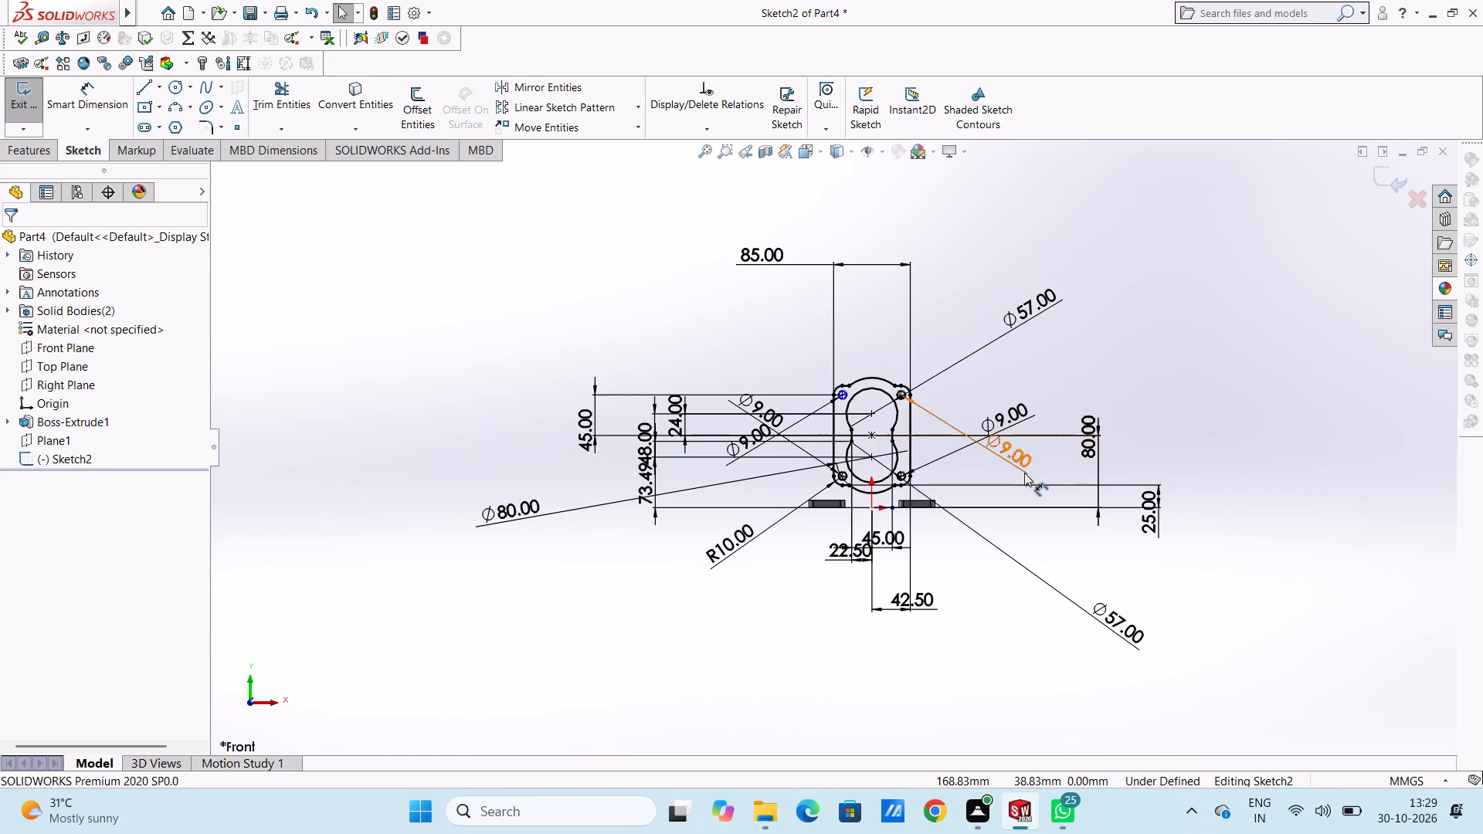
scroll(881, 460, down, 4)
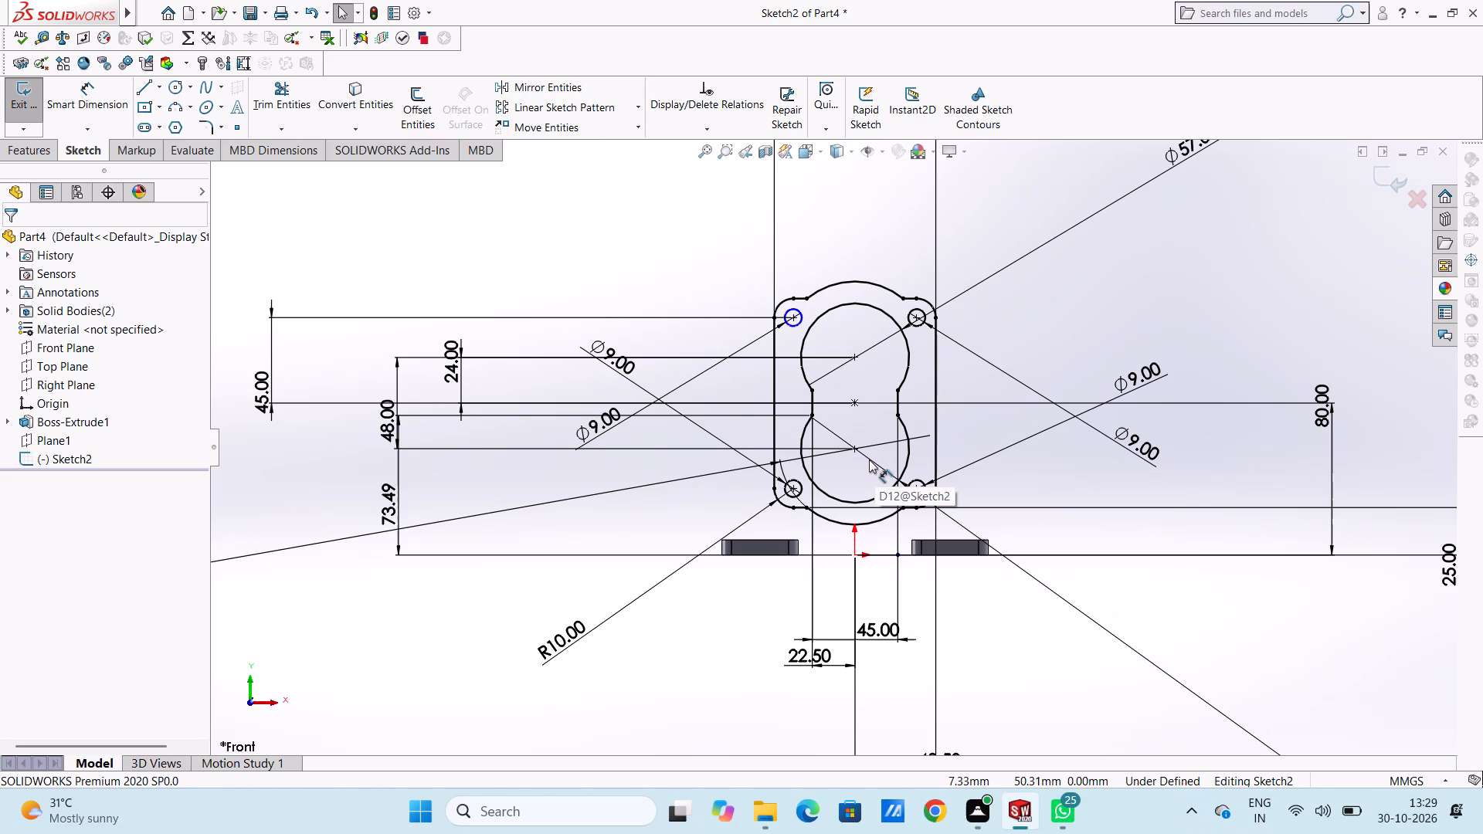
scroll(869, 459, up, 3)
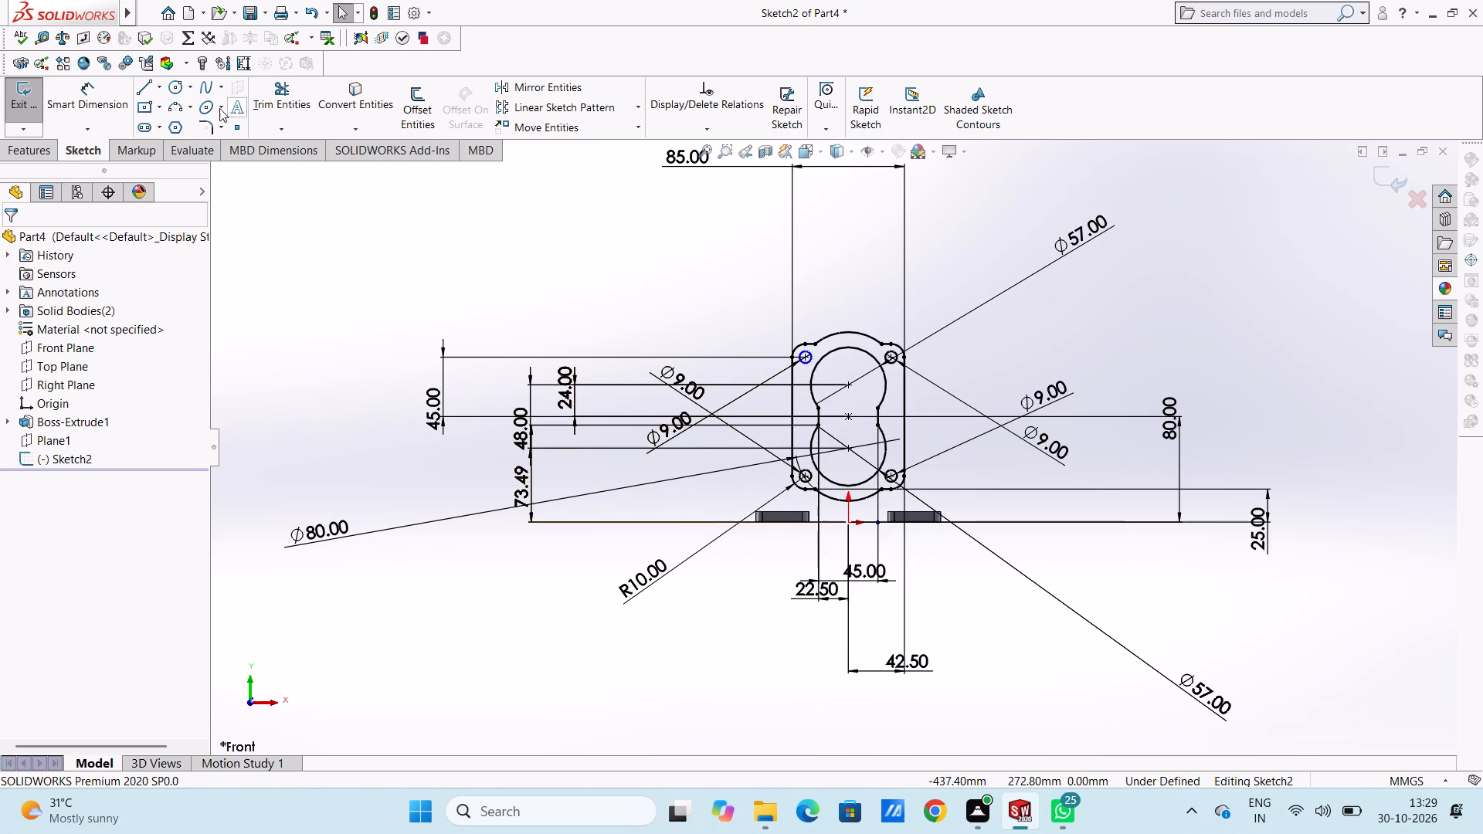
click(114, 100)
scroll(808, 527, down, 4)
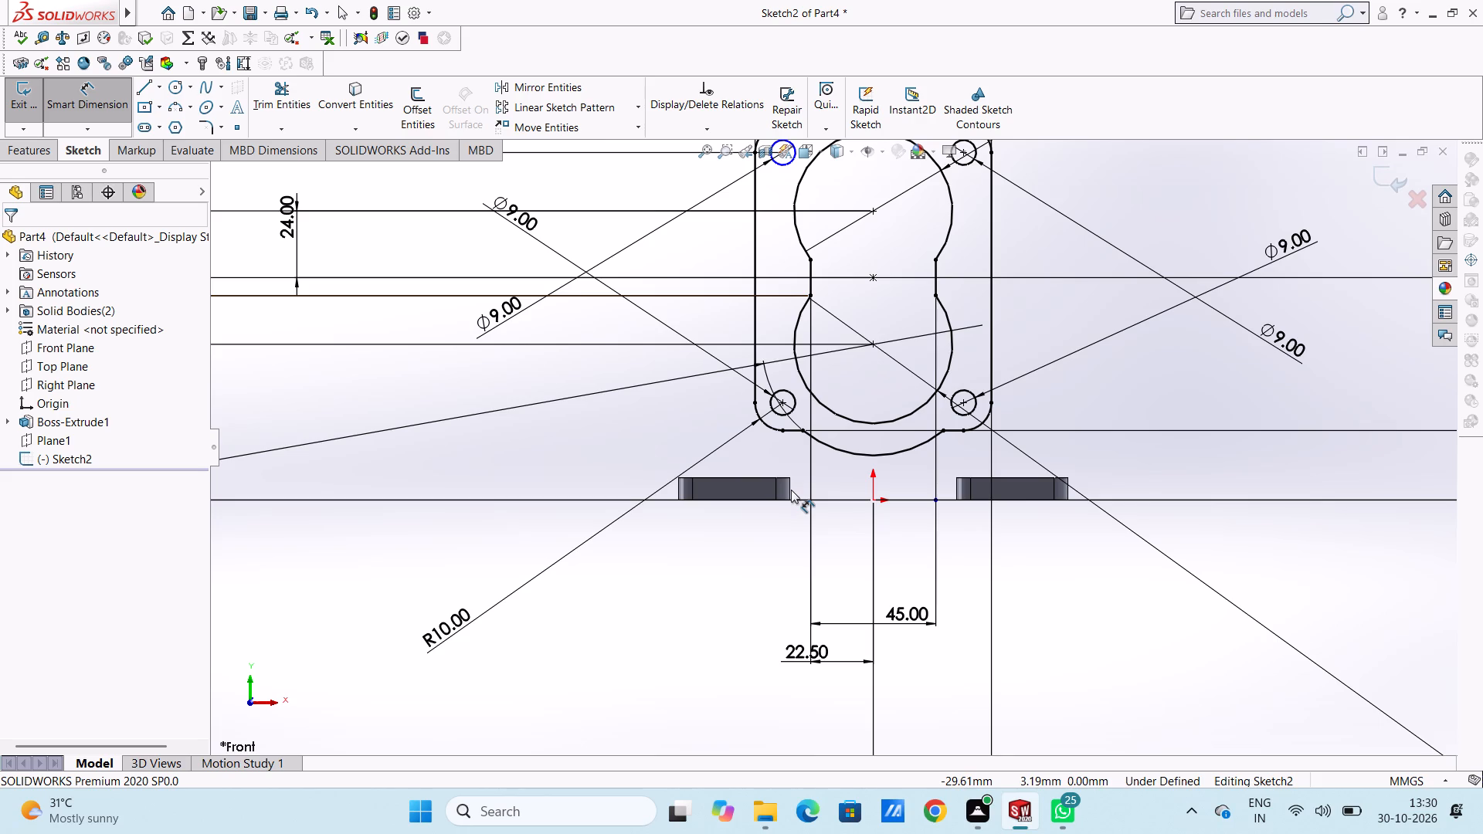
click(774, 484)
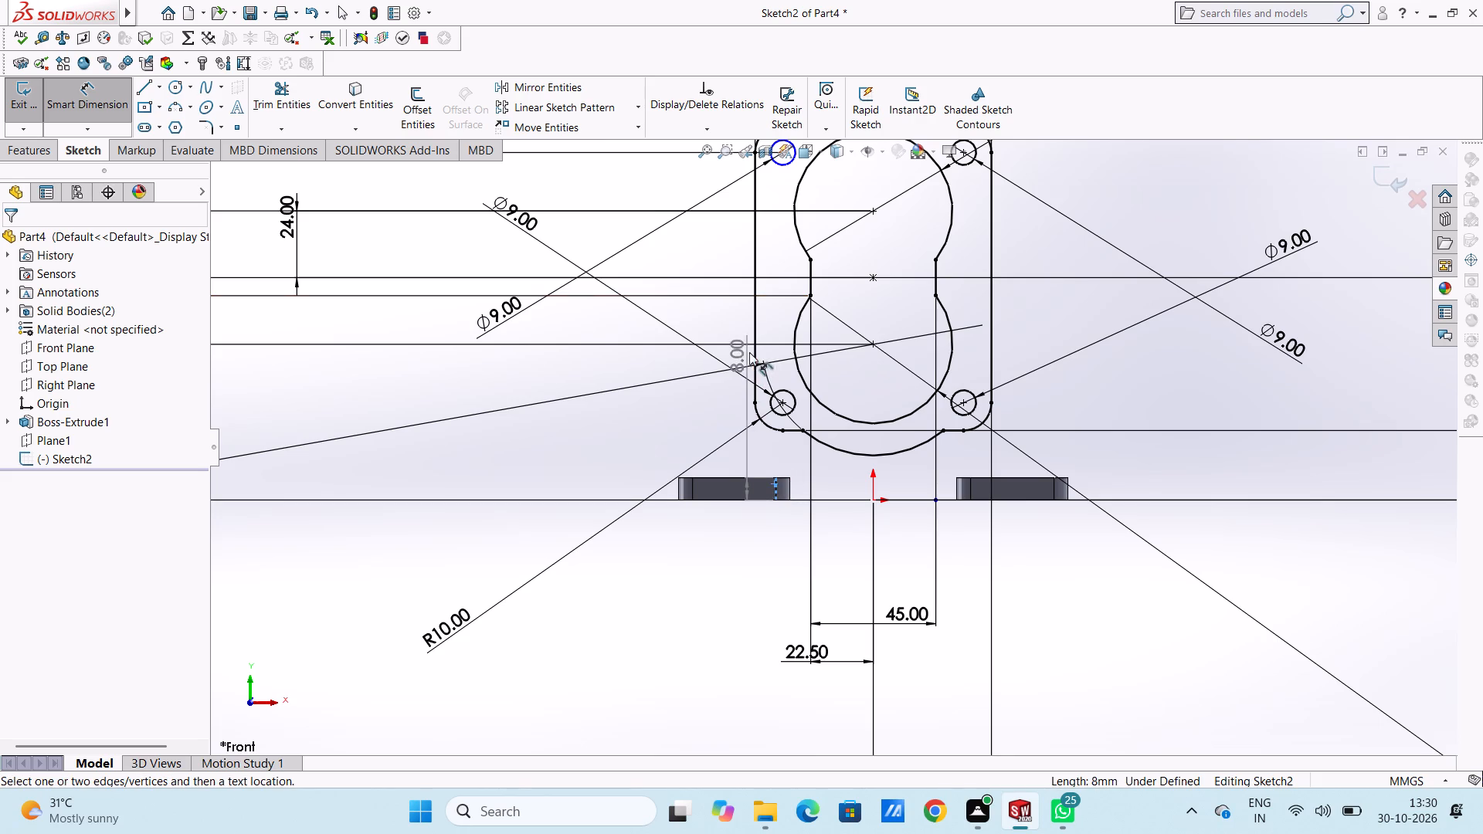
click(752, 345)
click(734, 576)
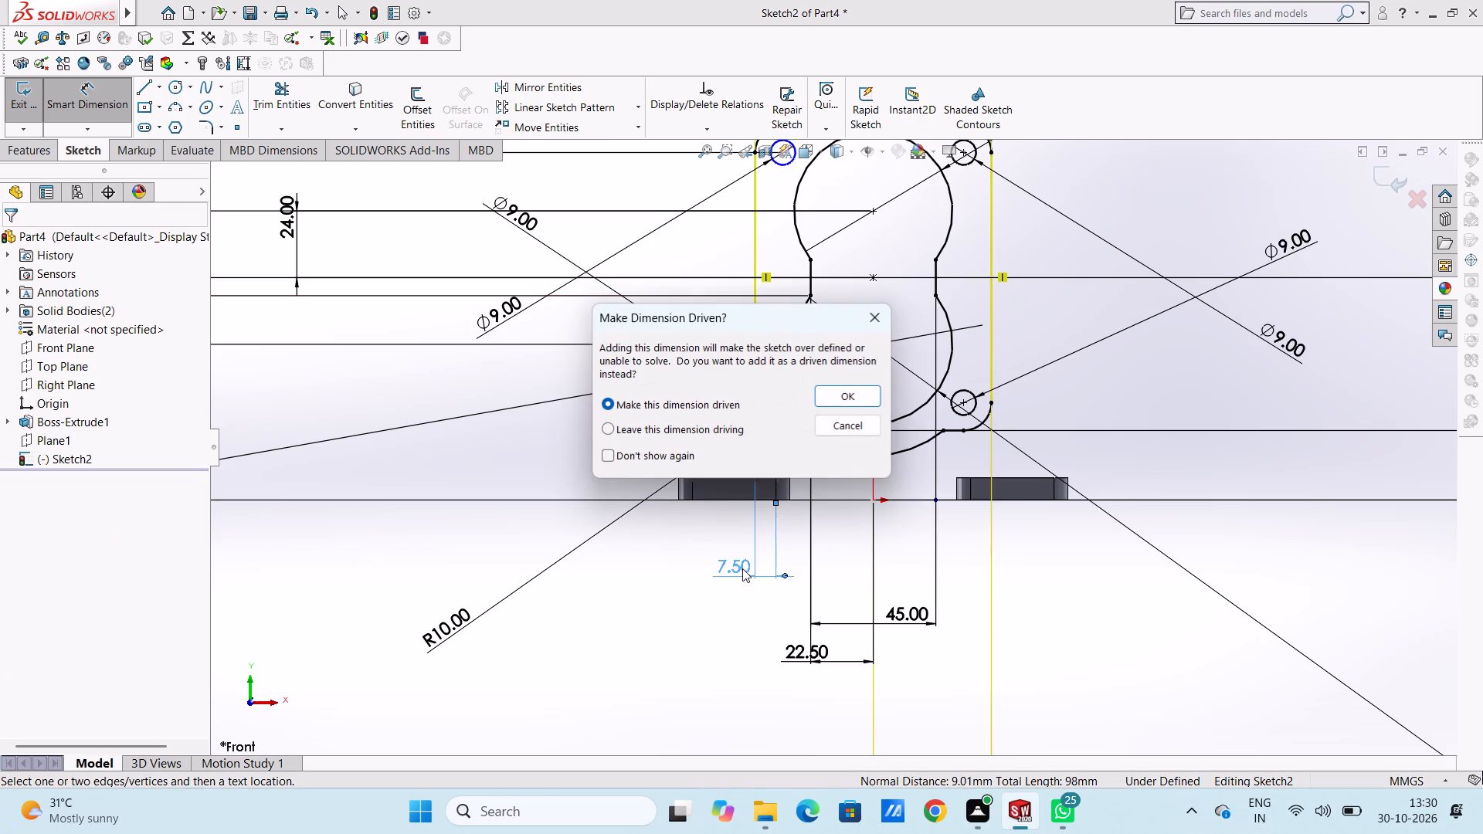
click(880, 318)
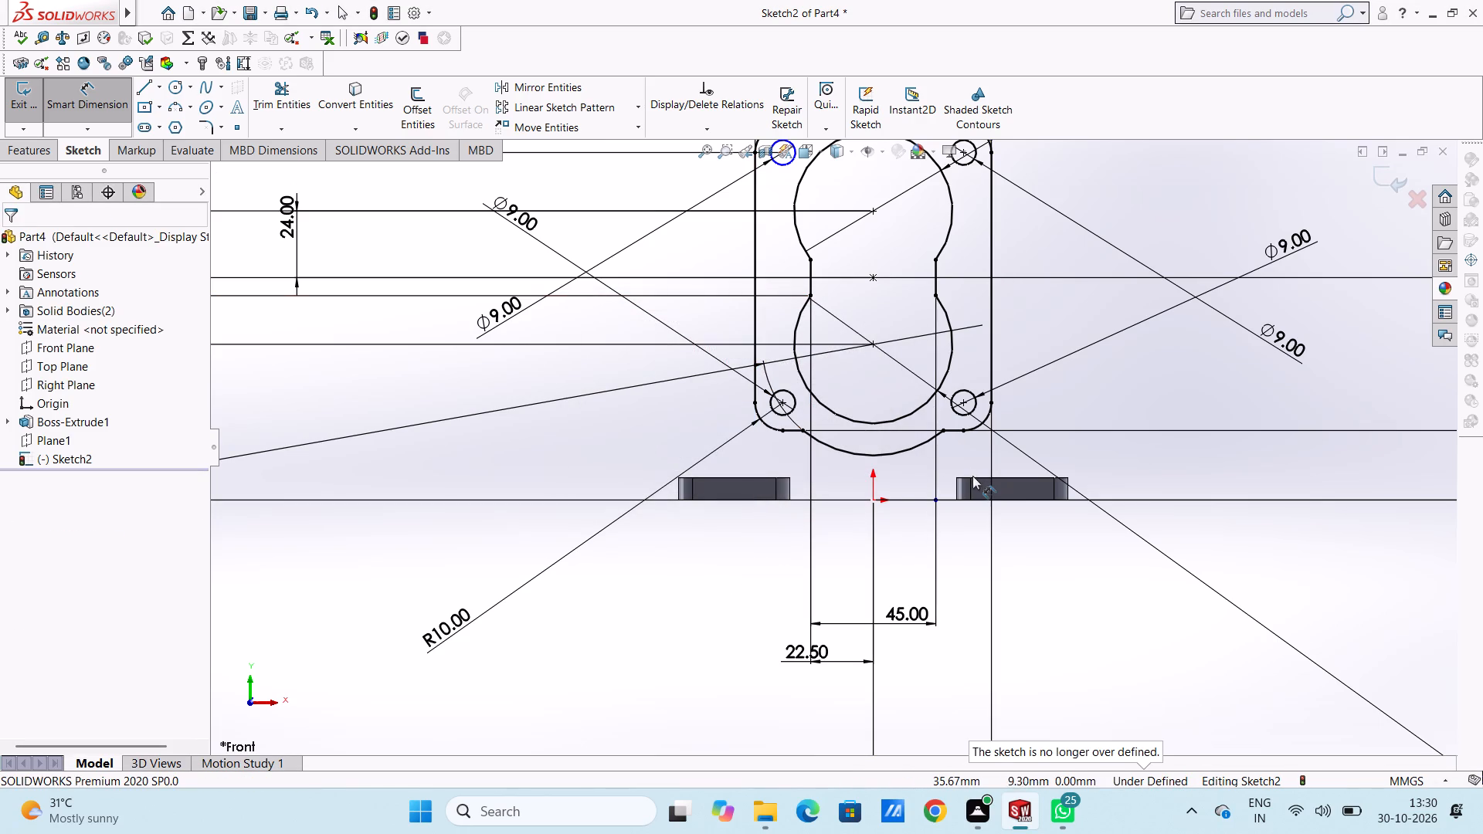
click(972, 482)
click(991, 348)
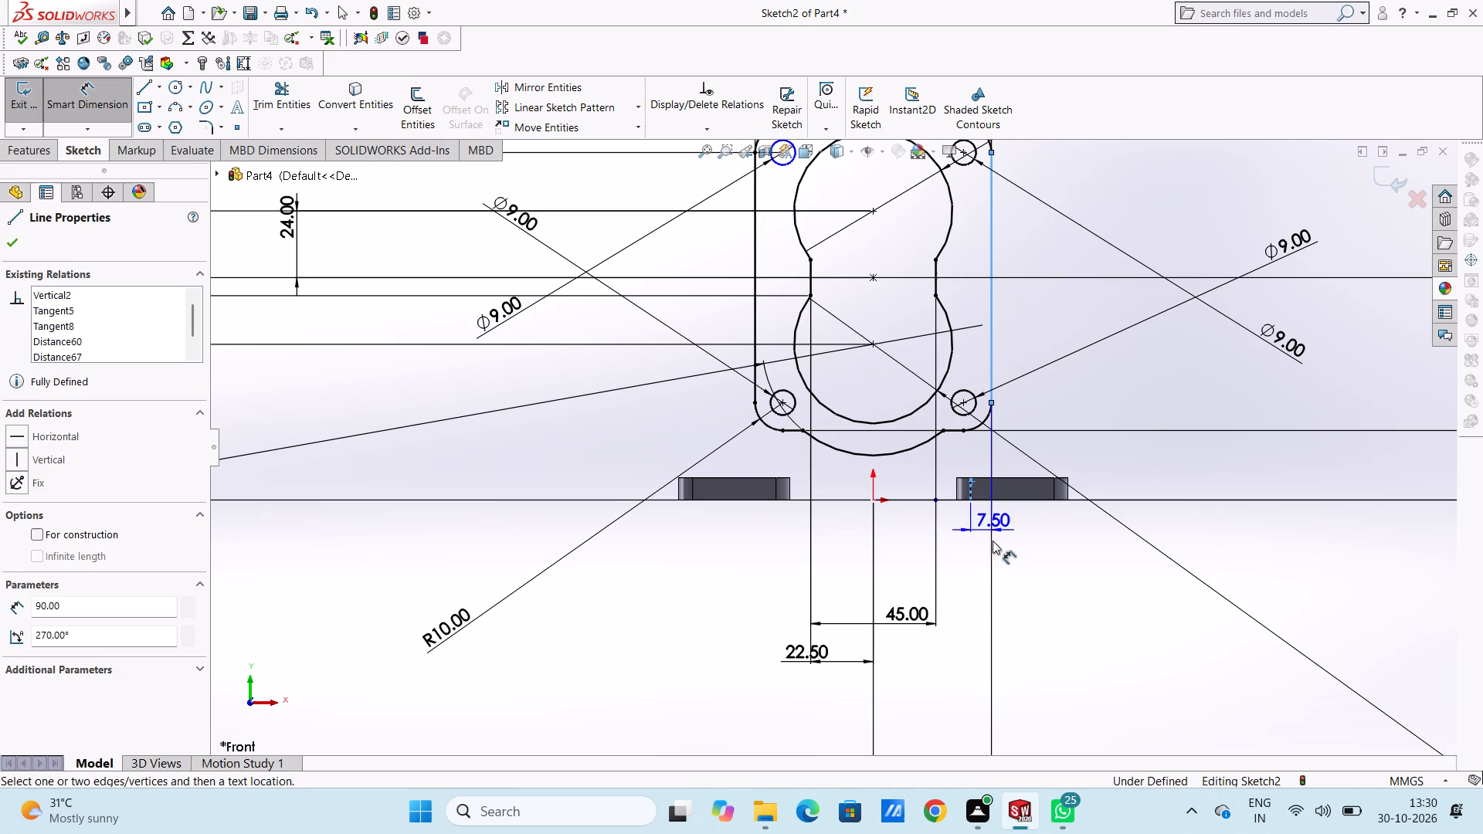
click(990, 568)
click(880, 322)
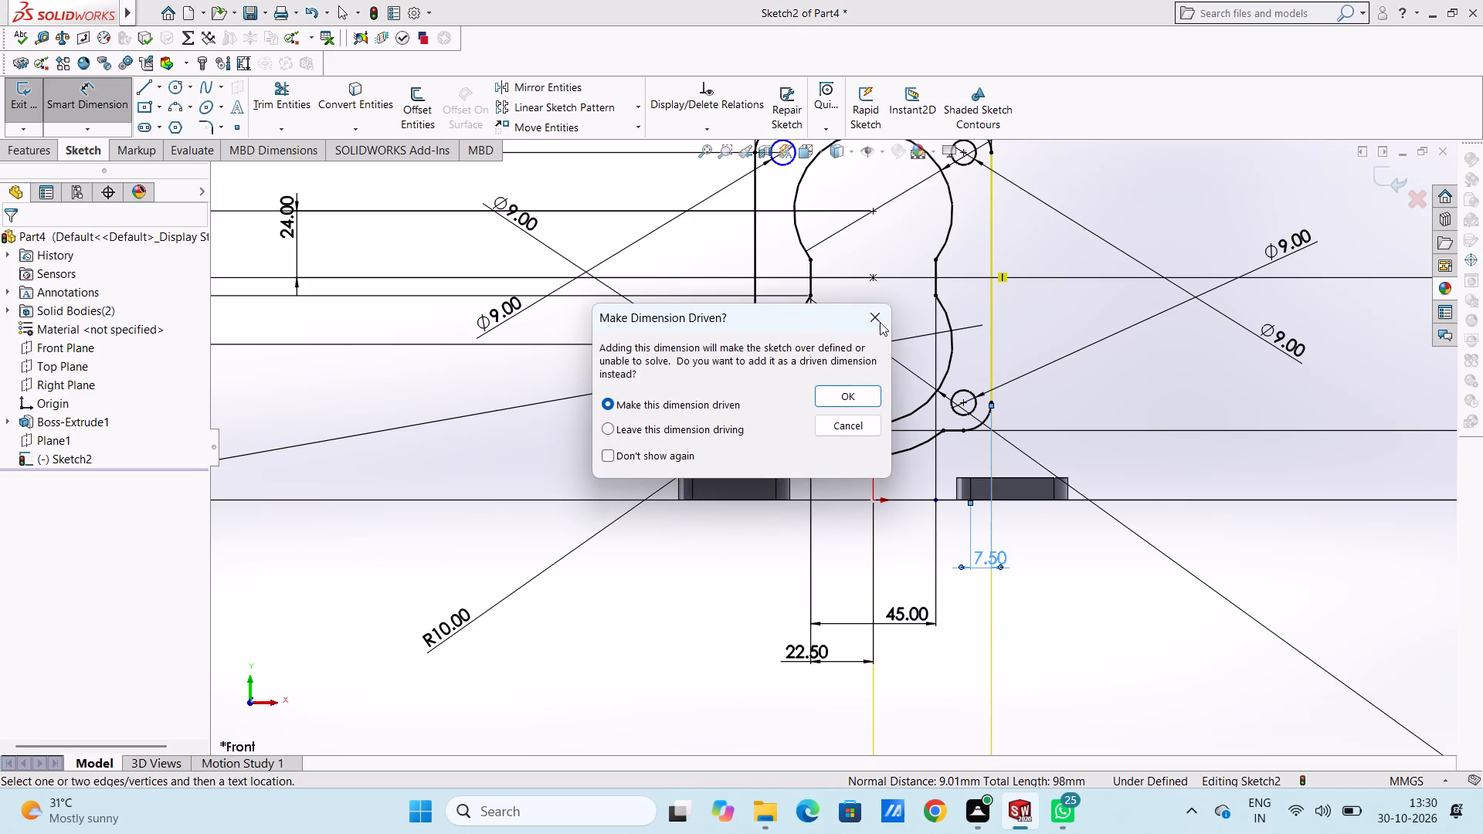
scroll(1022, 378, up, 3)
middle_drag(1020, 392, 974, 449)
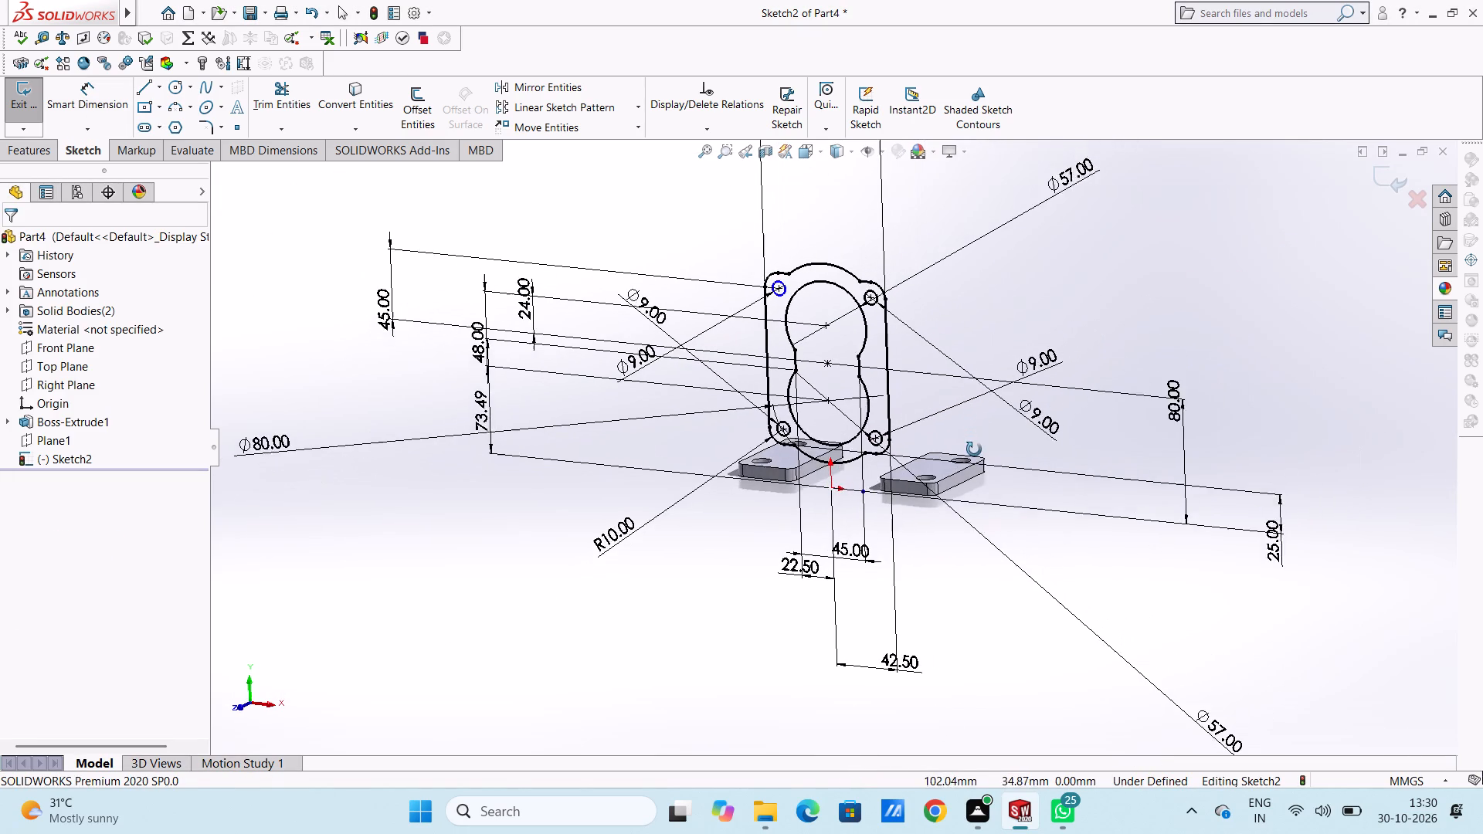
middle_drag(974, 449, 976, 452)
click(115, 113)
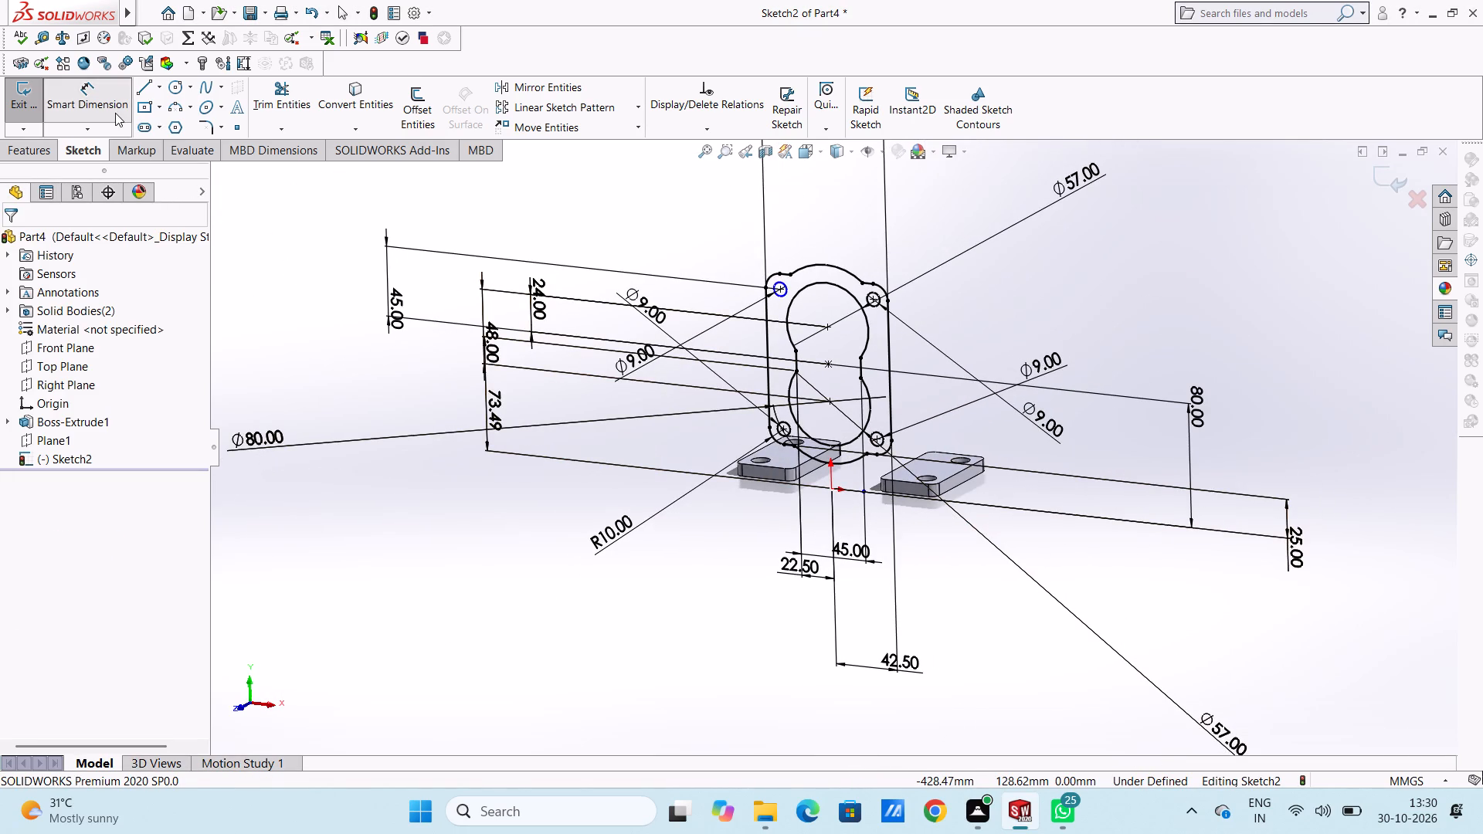
Extrude the figure-eight flange profile 80 mm blind from its sketch plane, with the direction reversed to run back over the base plates.
click(45, 146)
click(45, 110)
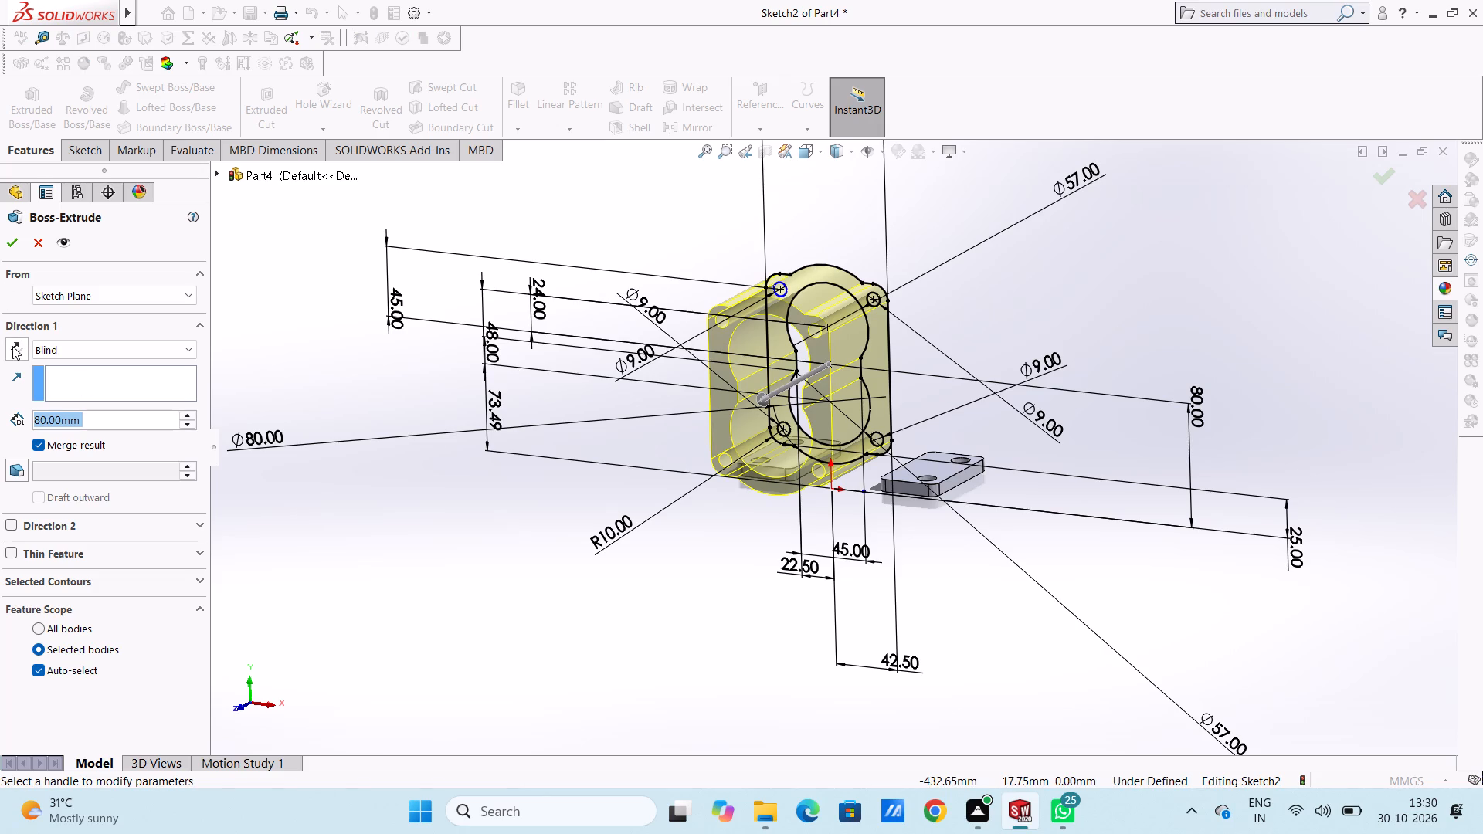
click(15, 342)
click(9, 247)
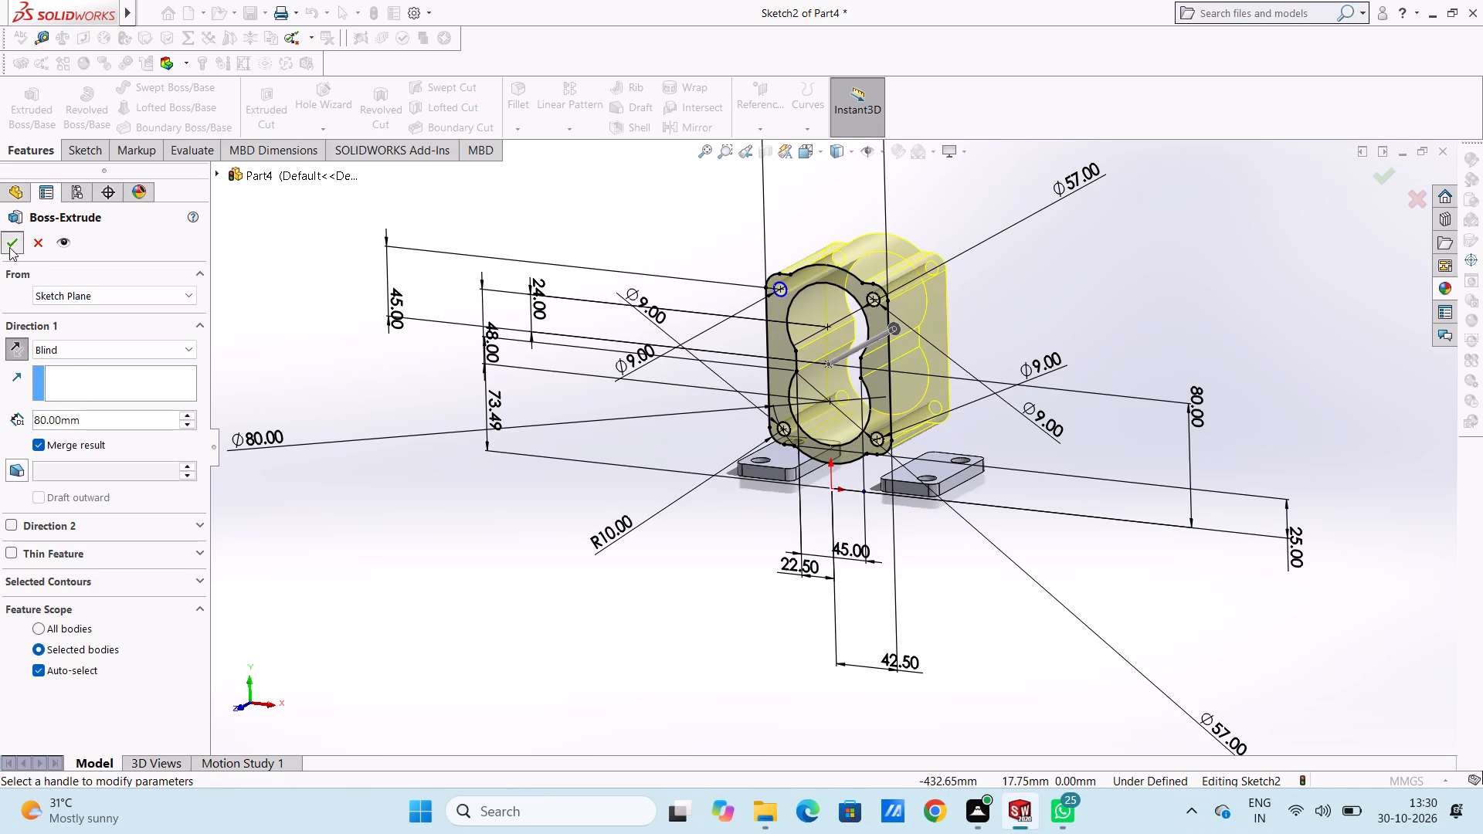
click(282, 344)
Start a new sketch on the Front Plane and view the housing and base plates straight from the front.
middle_drag(480, 367, 547, 338)
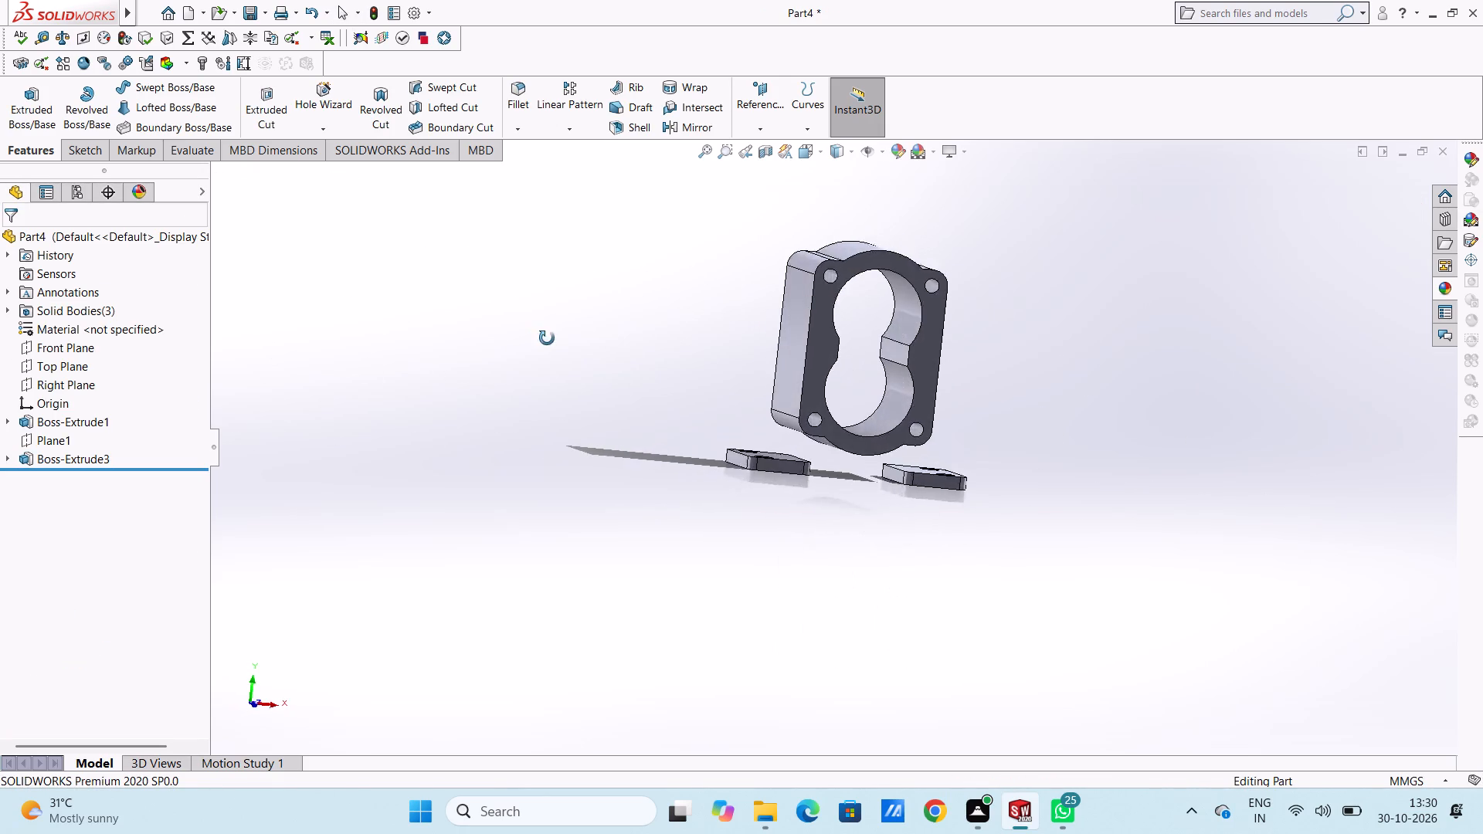
middle_drag(547, 338, 525, 317)
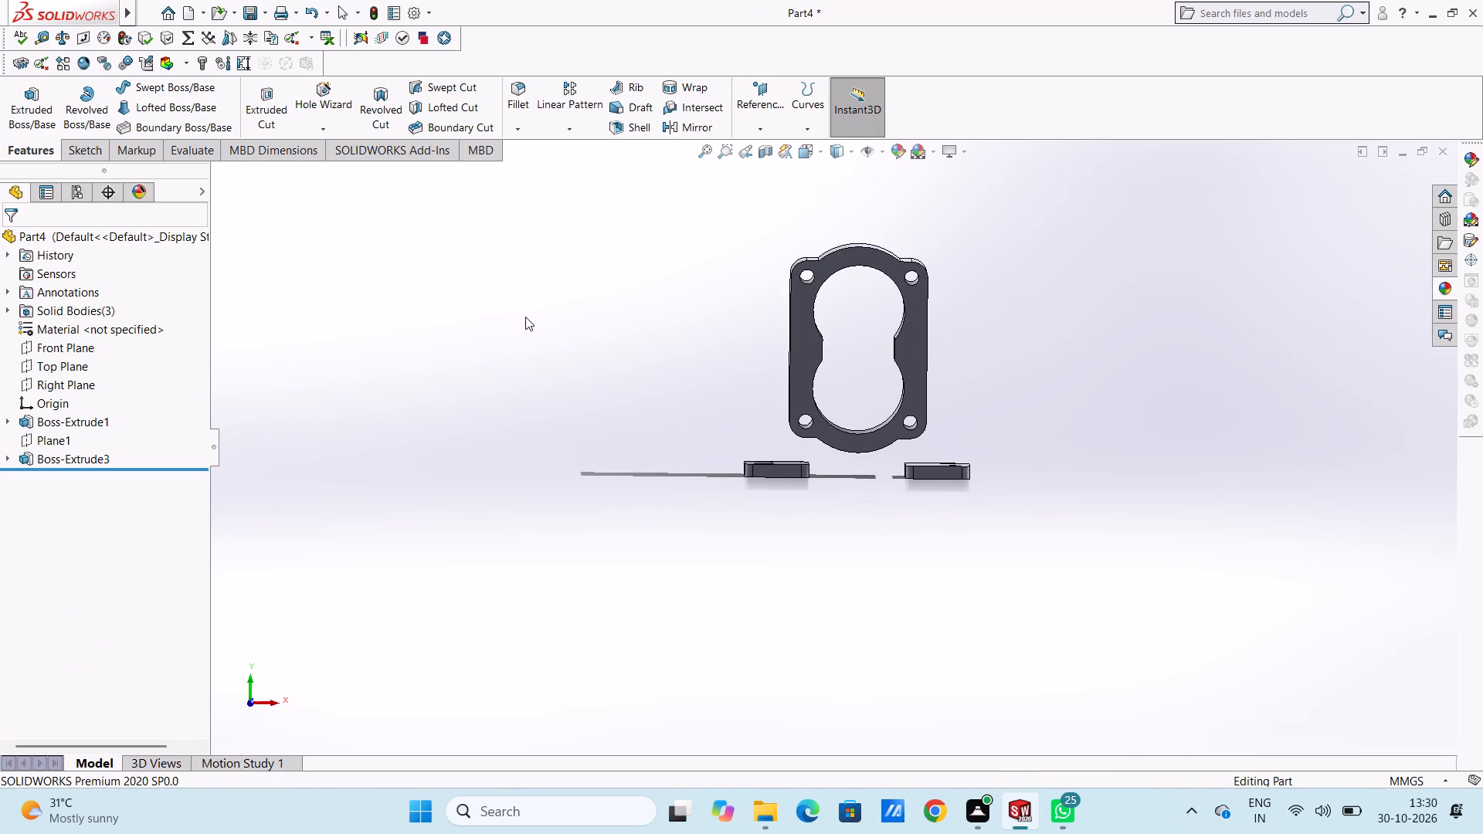
click(87, 350)
click(100, 333)
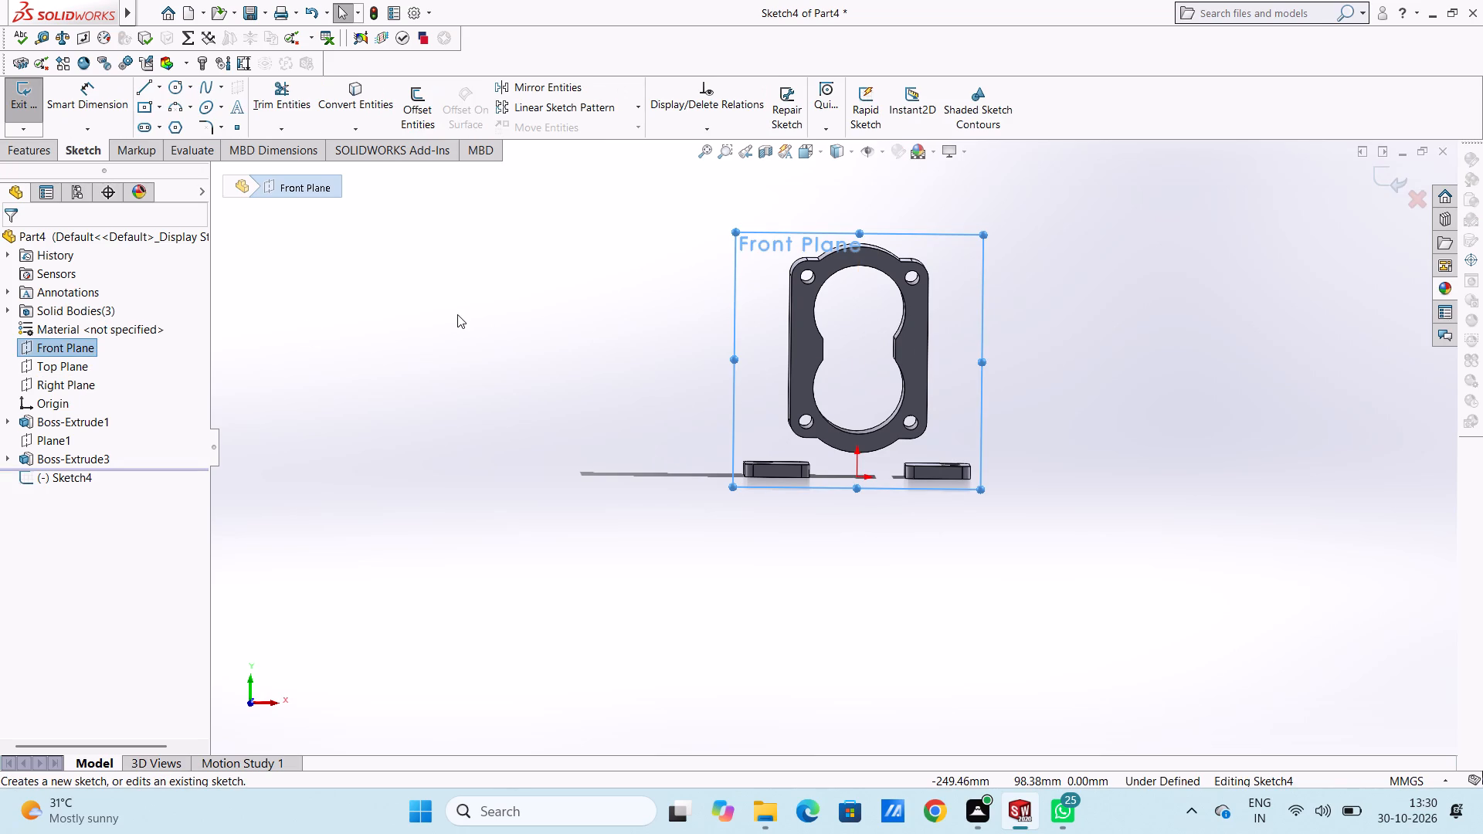
middle_drag(470, 317, 544, 403)
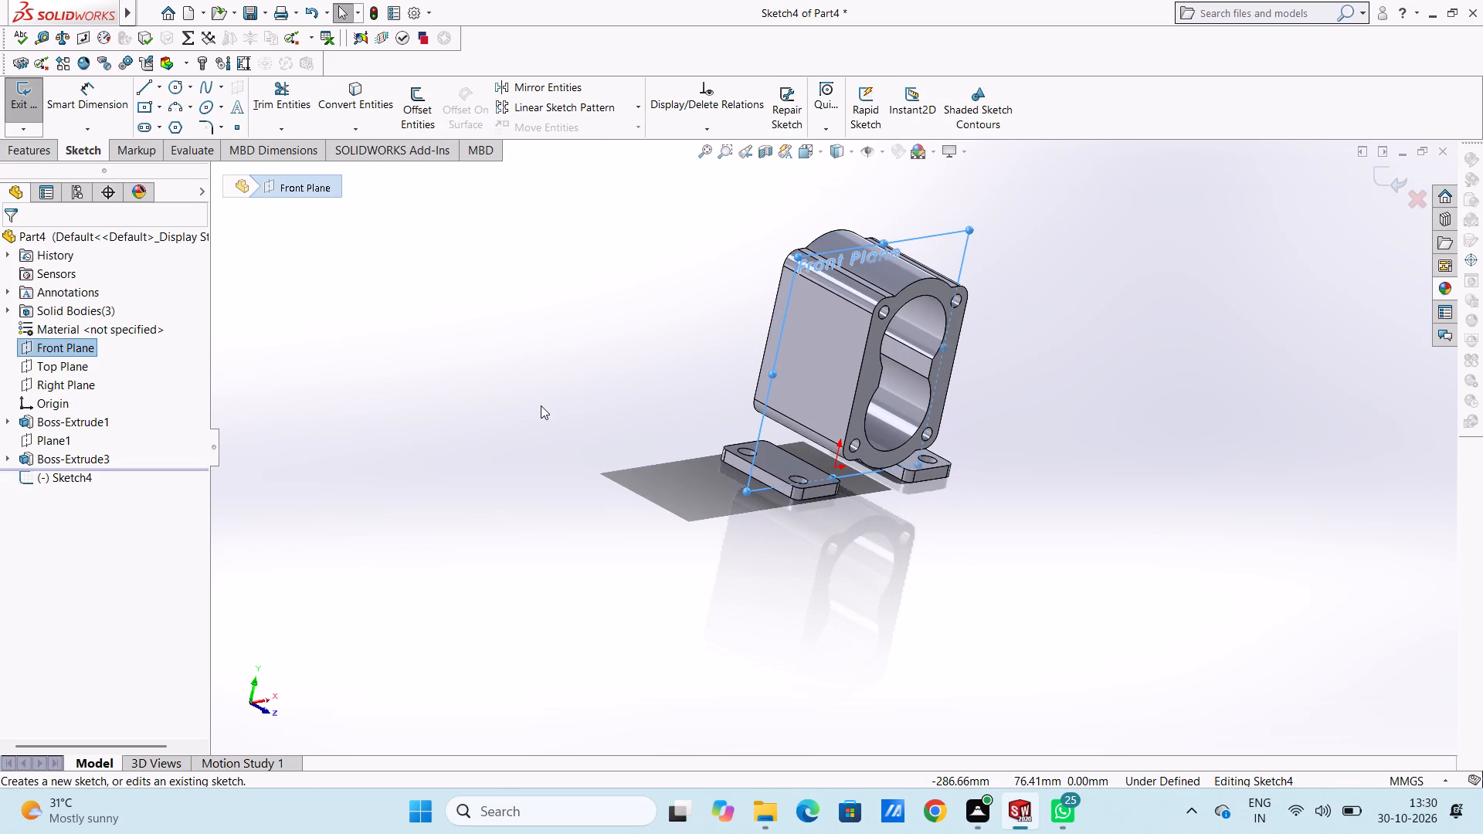
key(ctrl+1)
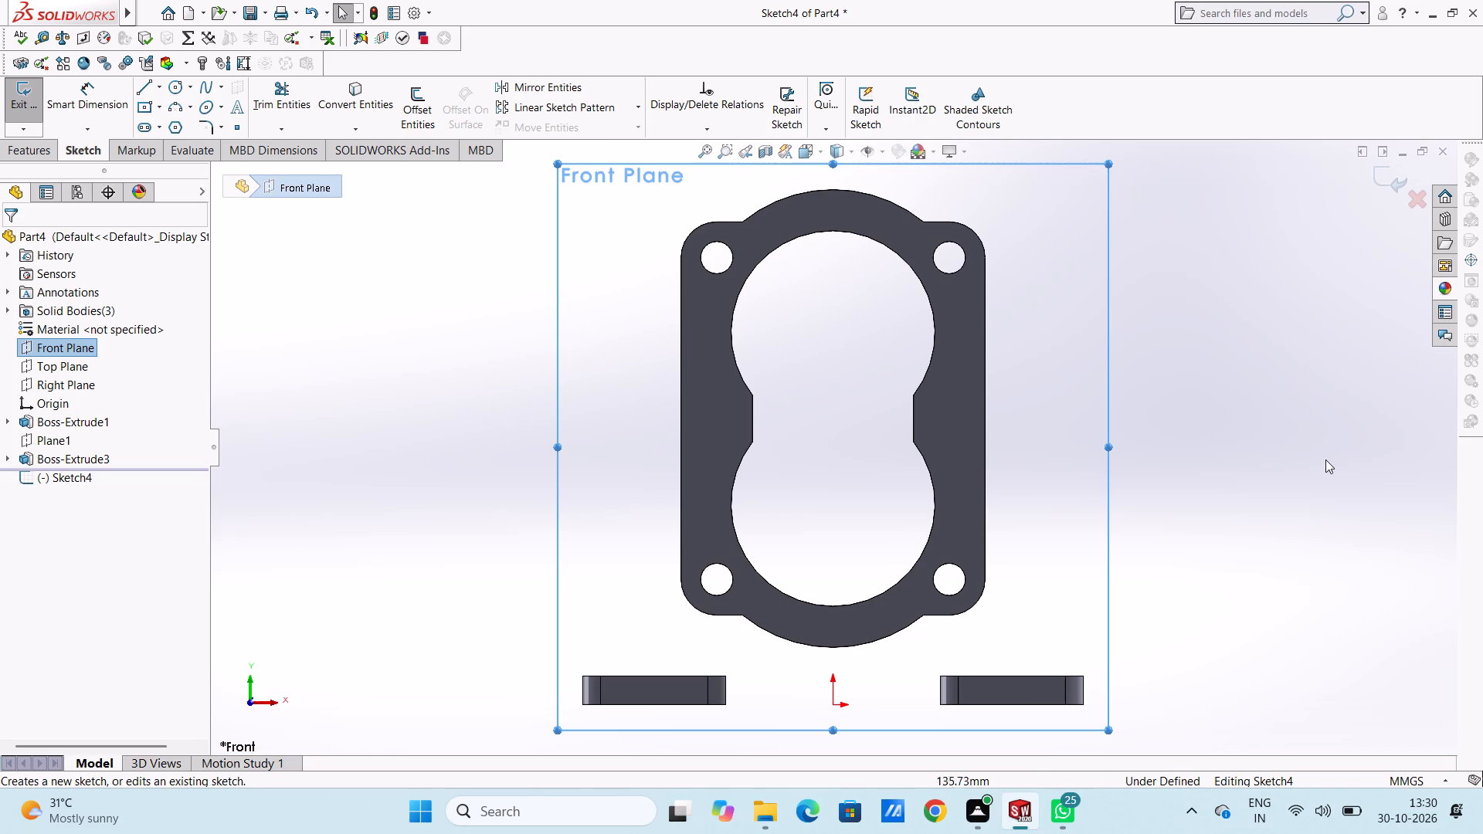
scroll(892, 490, up, 3)
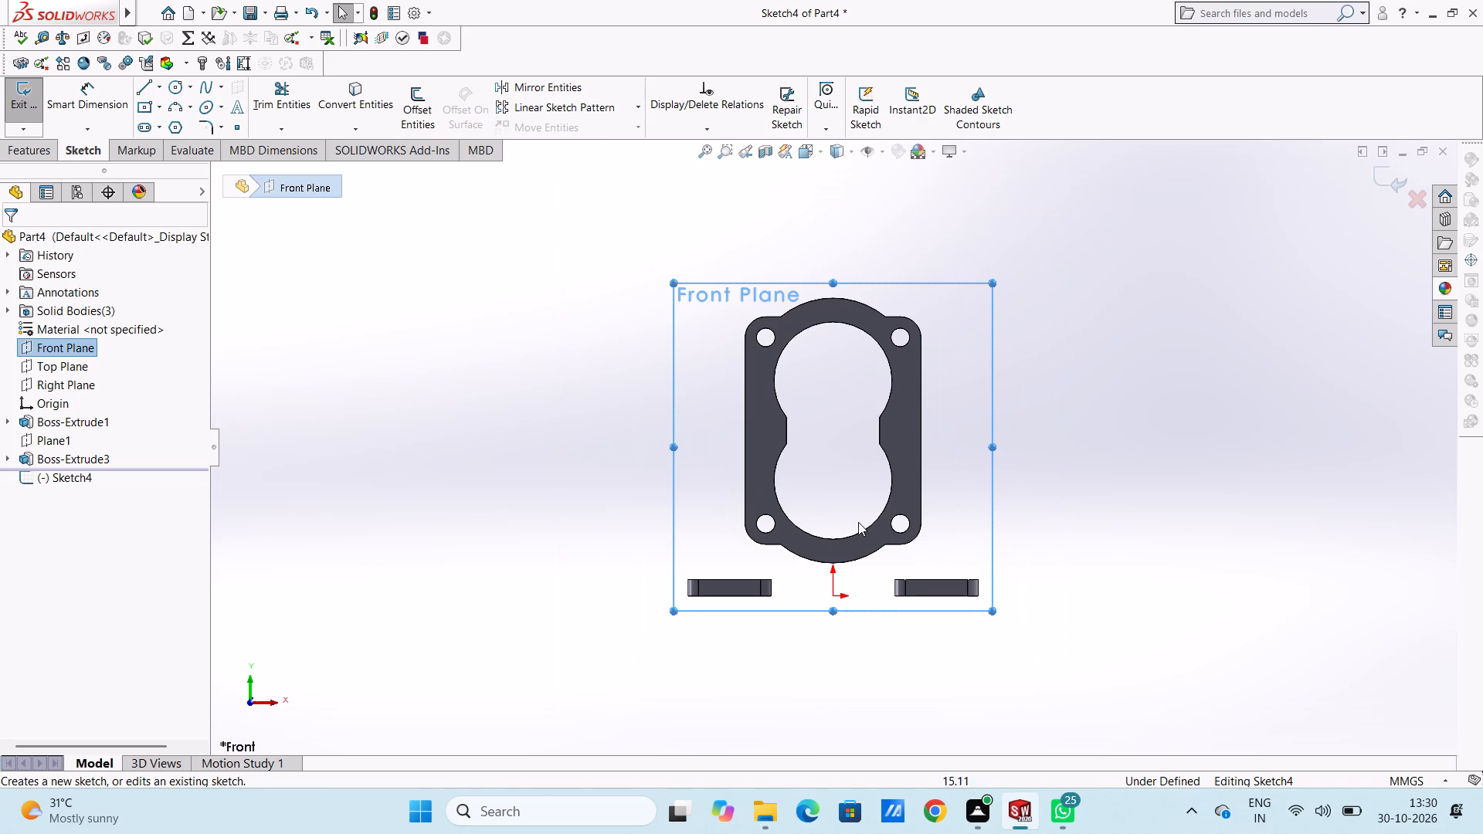
scroll(799, 606, down, 1)
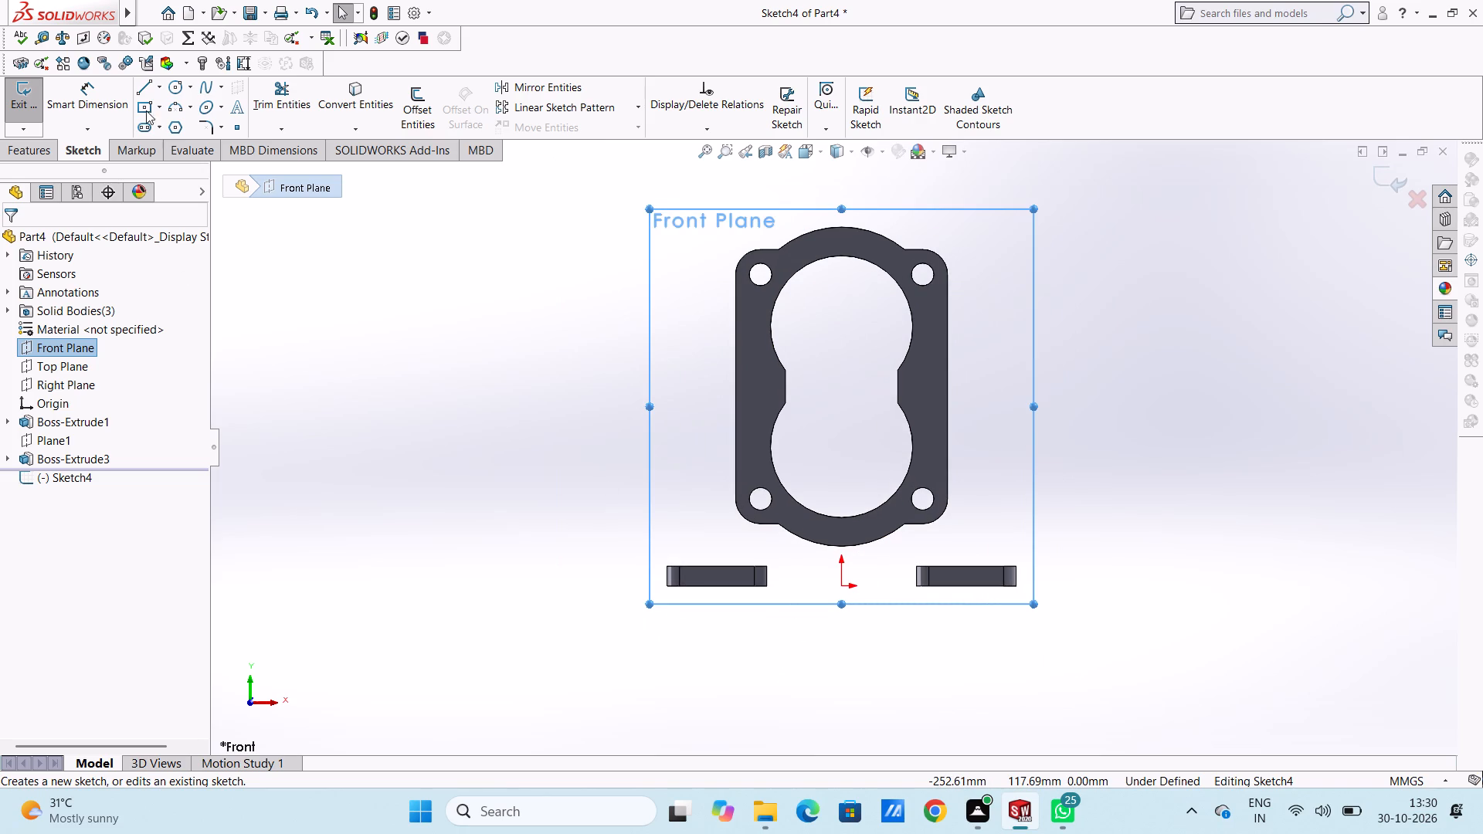
Sketch two separate lines, each about 90 mm long, from each base plate's top edge leaning inward at about 60° into the housing opening.
click(152, 89)
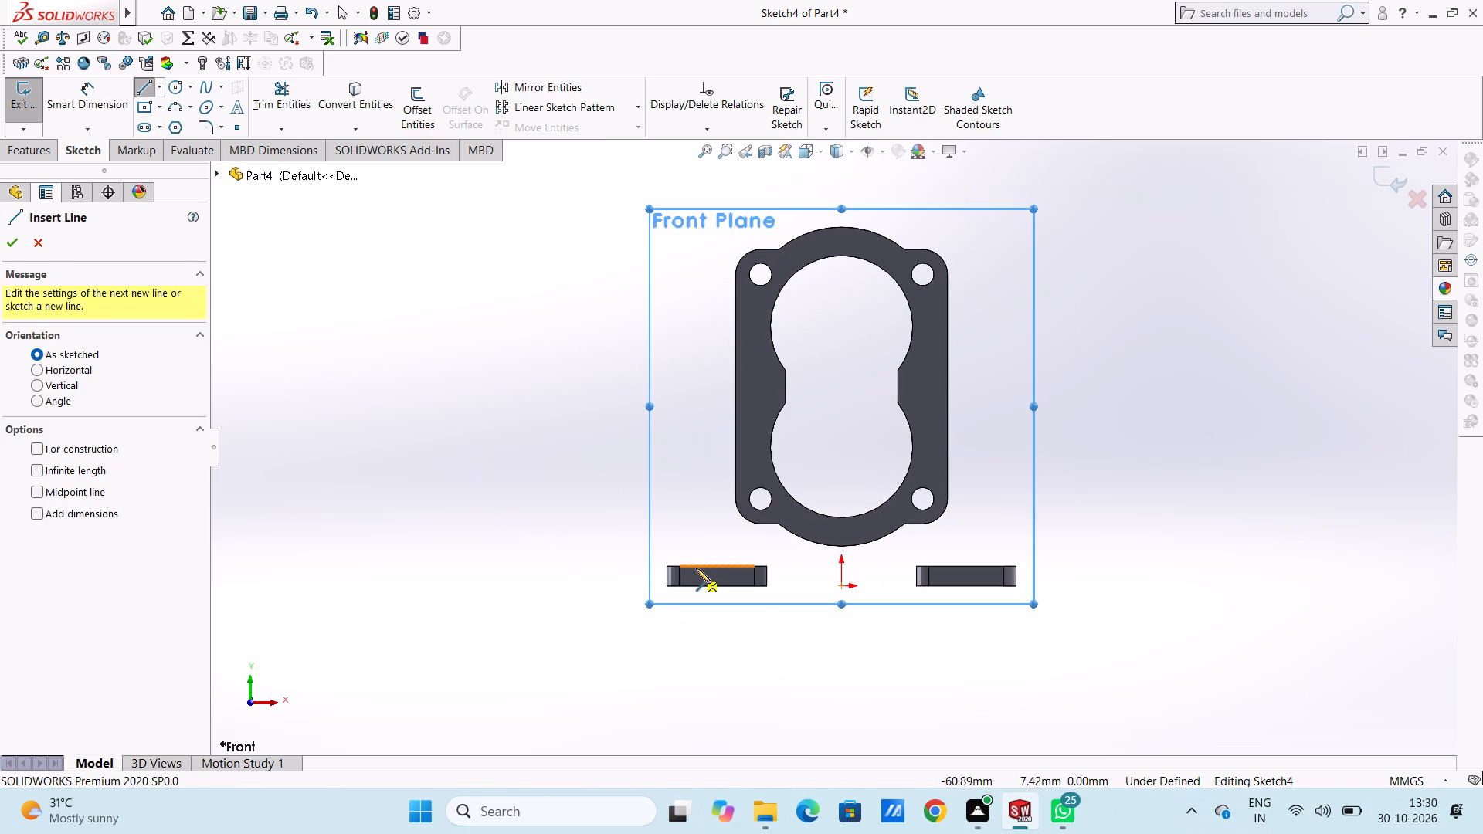
click(702, 568)
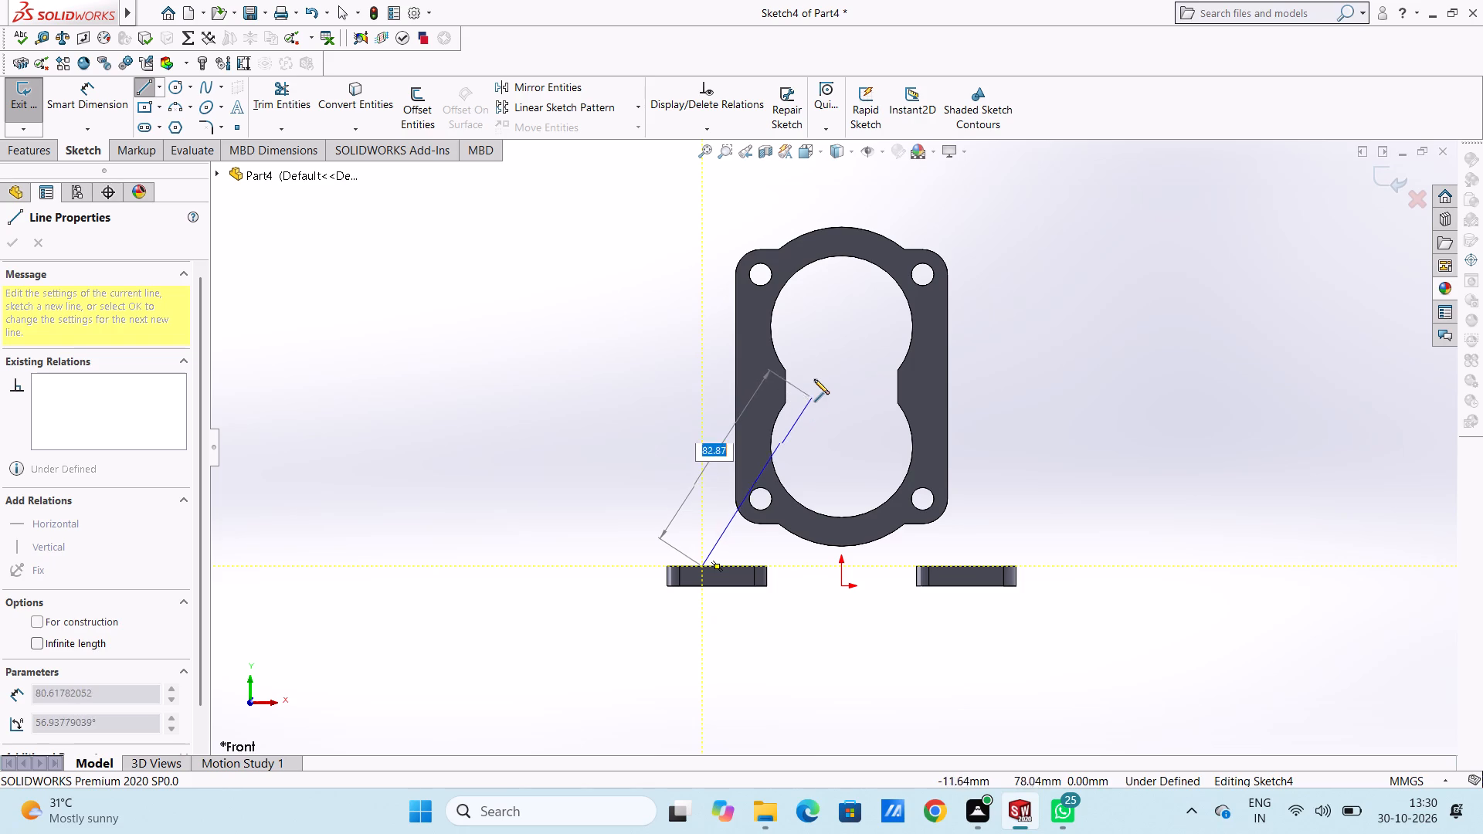
click(816, 373)
right_click(653, 298)
click(670, 310)
click(539, 336)
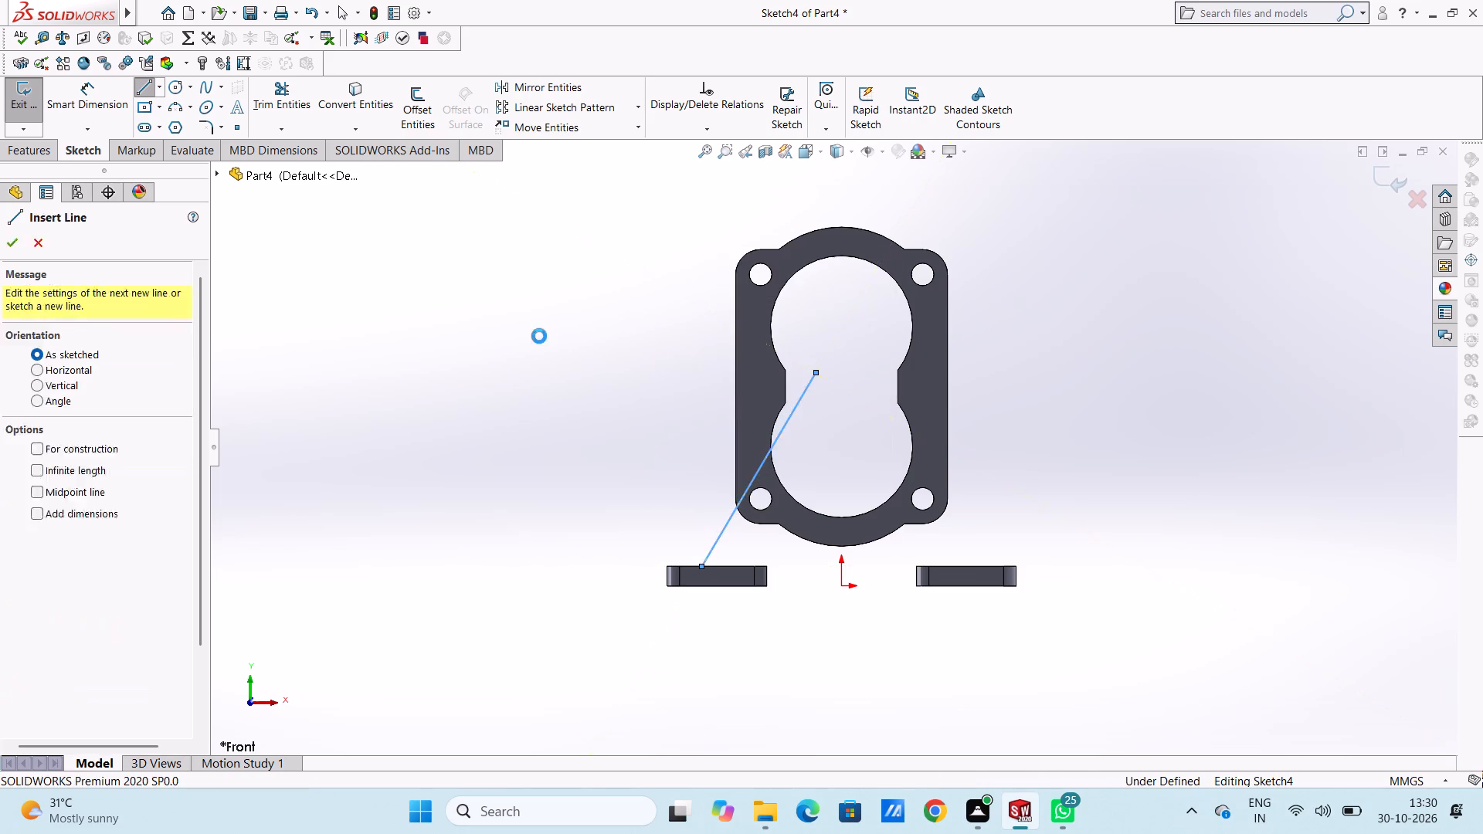
click(148, 83)
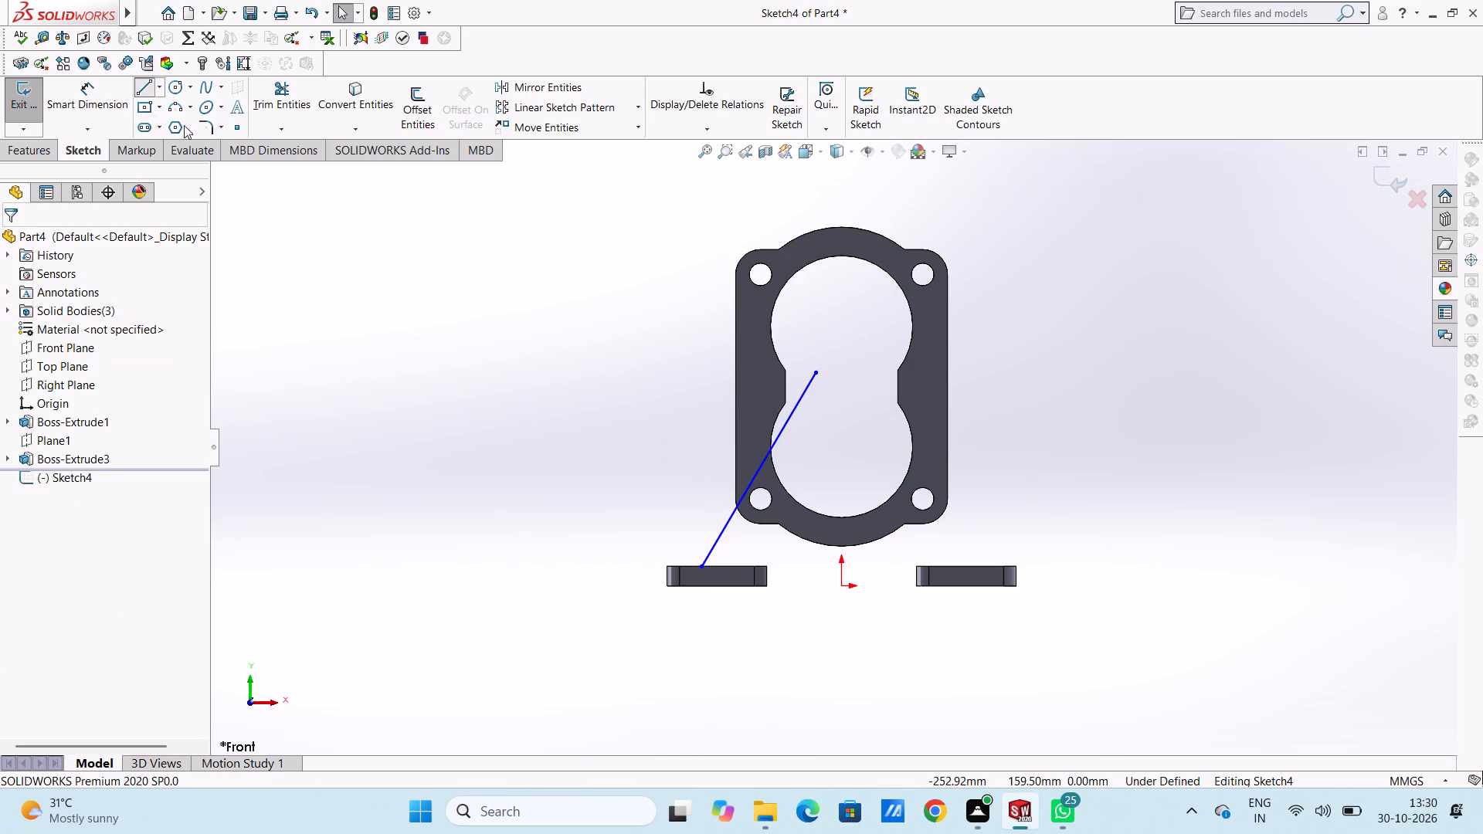
click(977, 567)
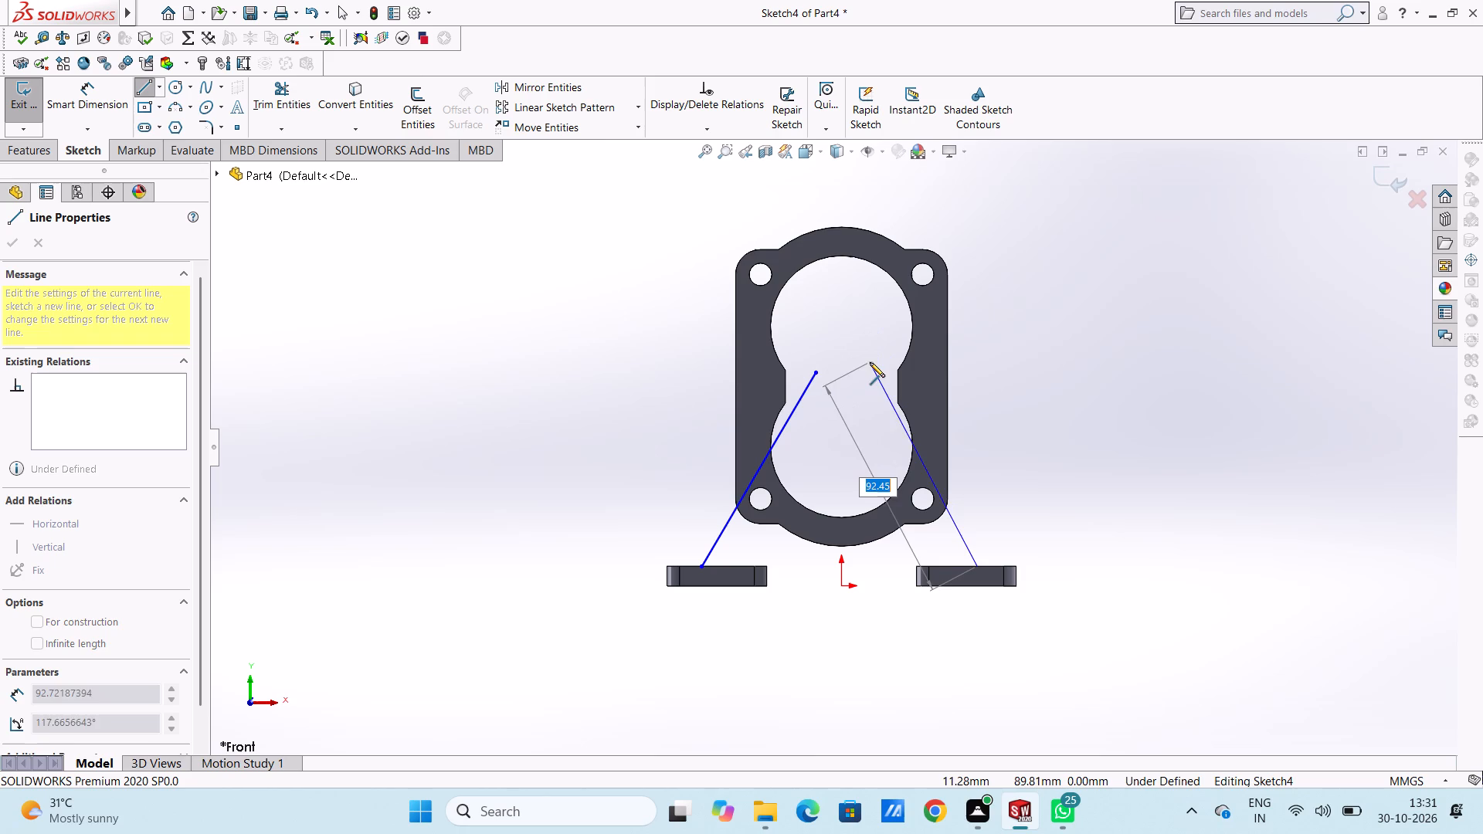
click(874, 371)
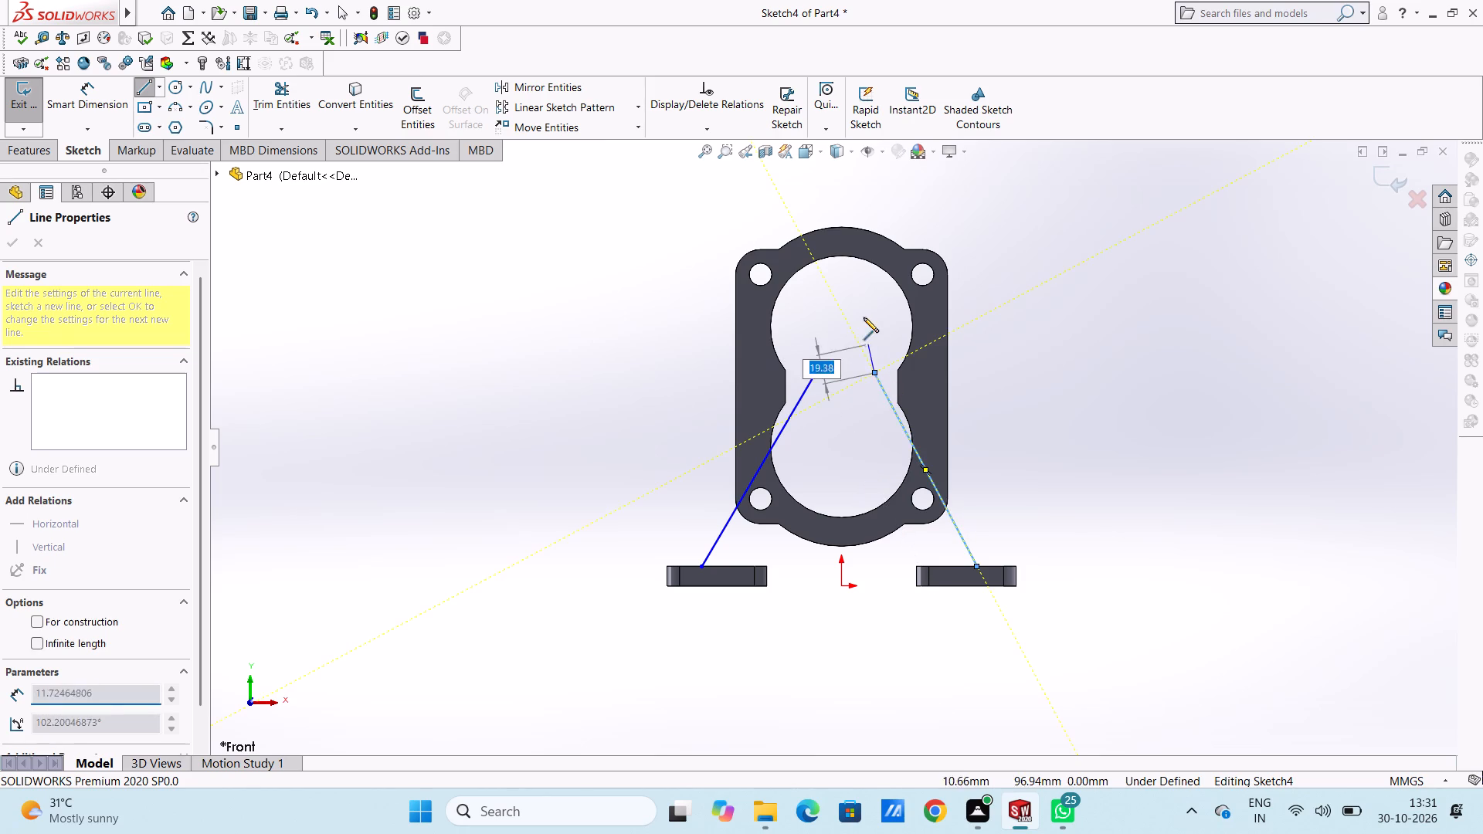
right_click(863, 316)
click(876, 331)
click(866, 328)
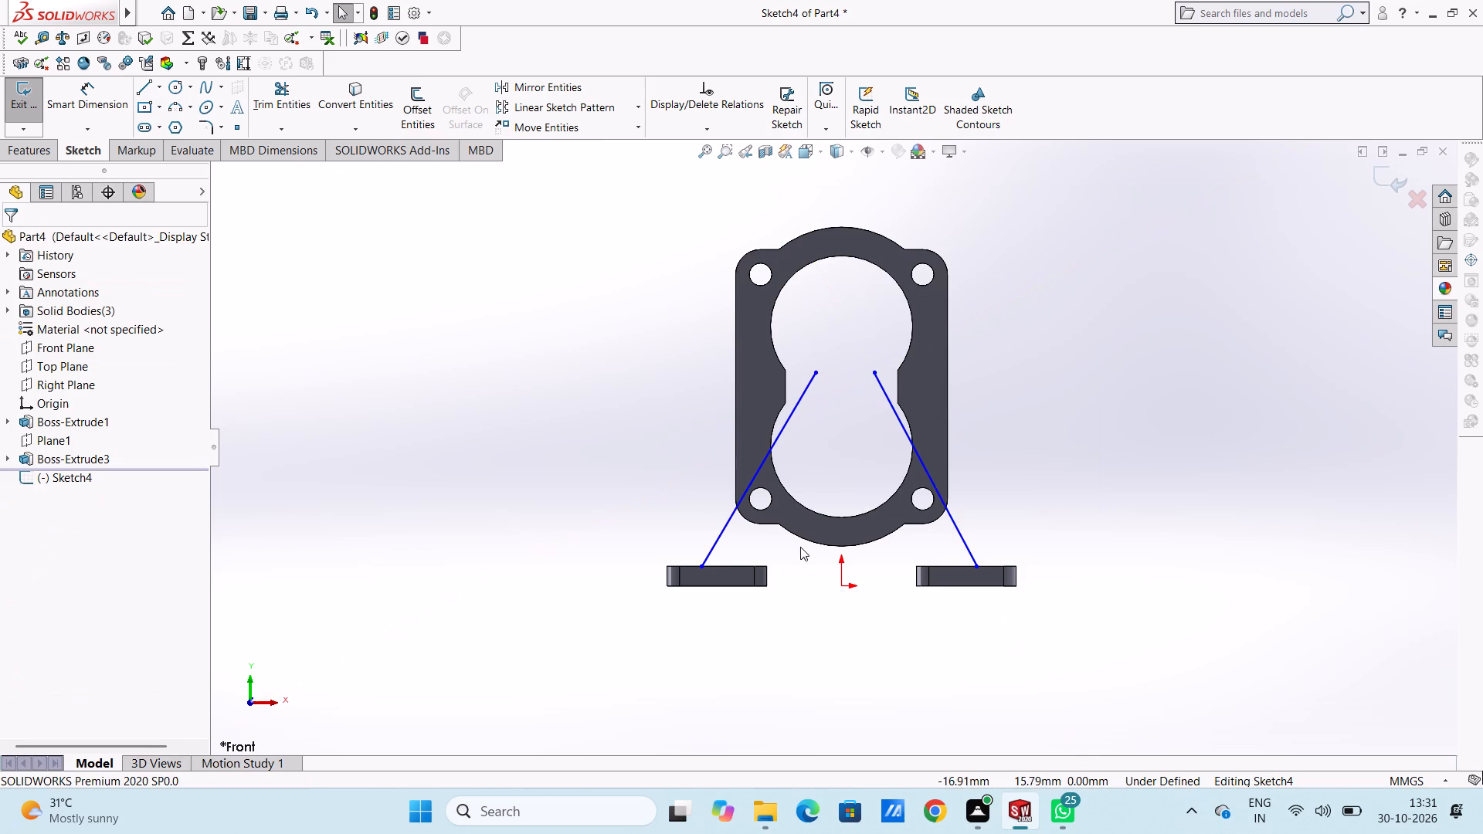
Dimension the angle between the left base plate's outer vertical edge and the left inclined line, keeping its drawn value.
scroll(800, 554, up, 1)
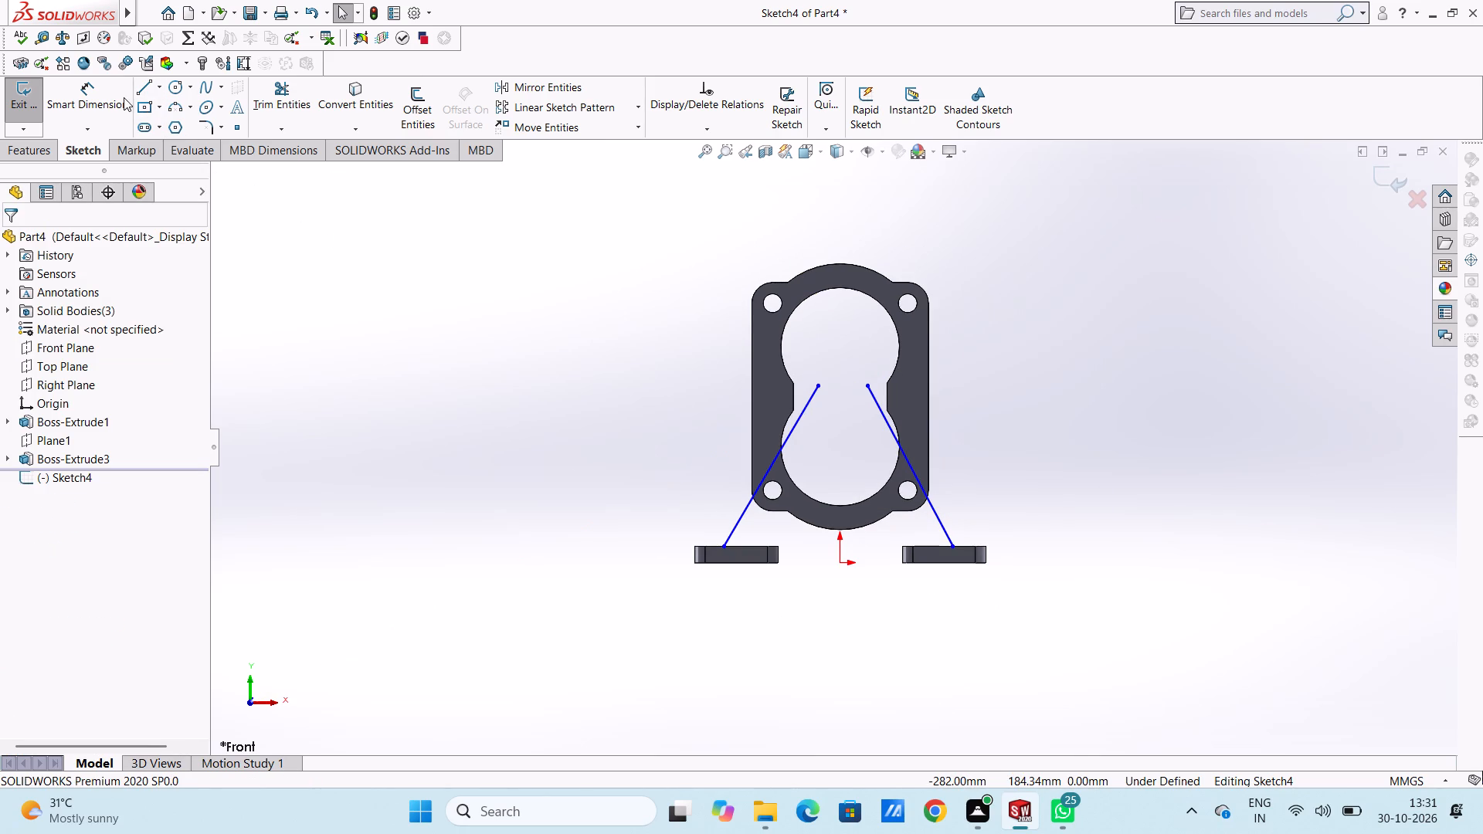
click(124, 97)
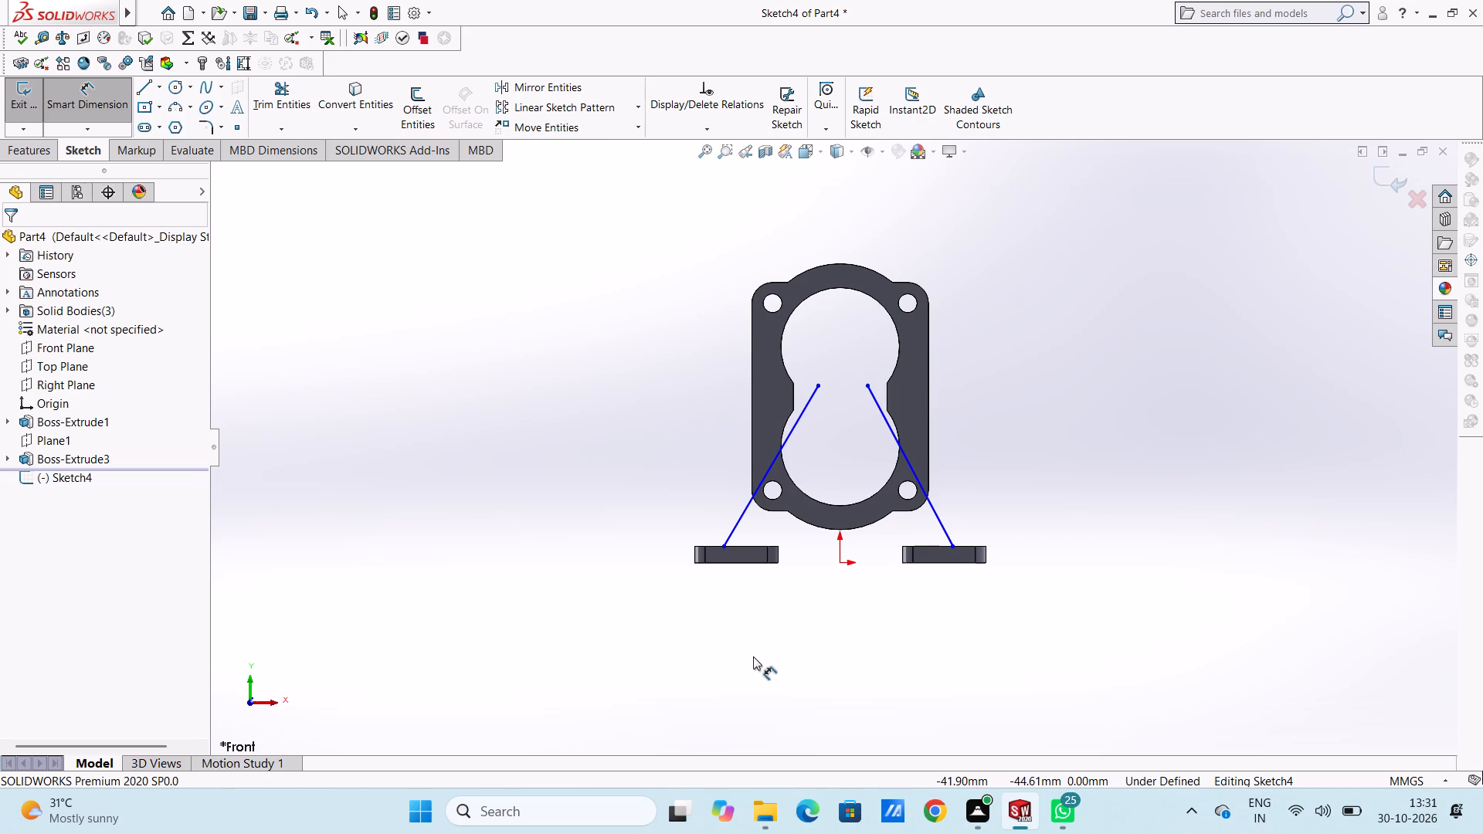
scroll(779, 588, down, 5)
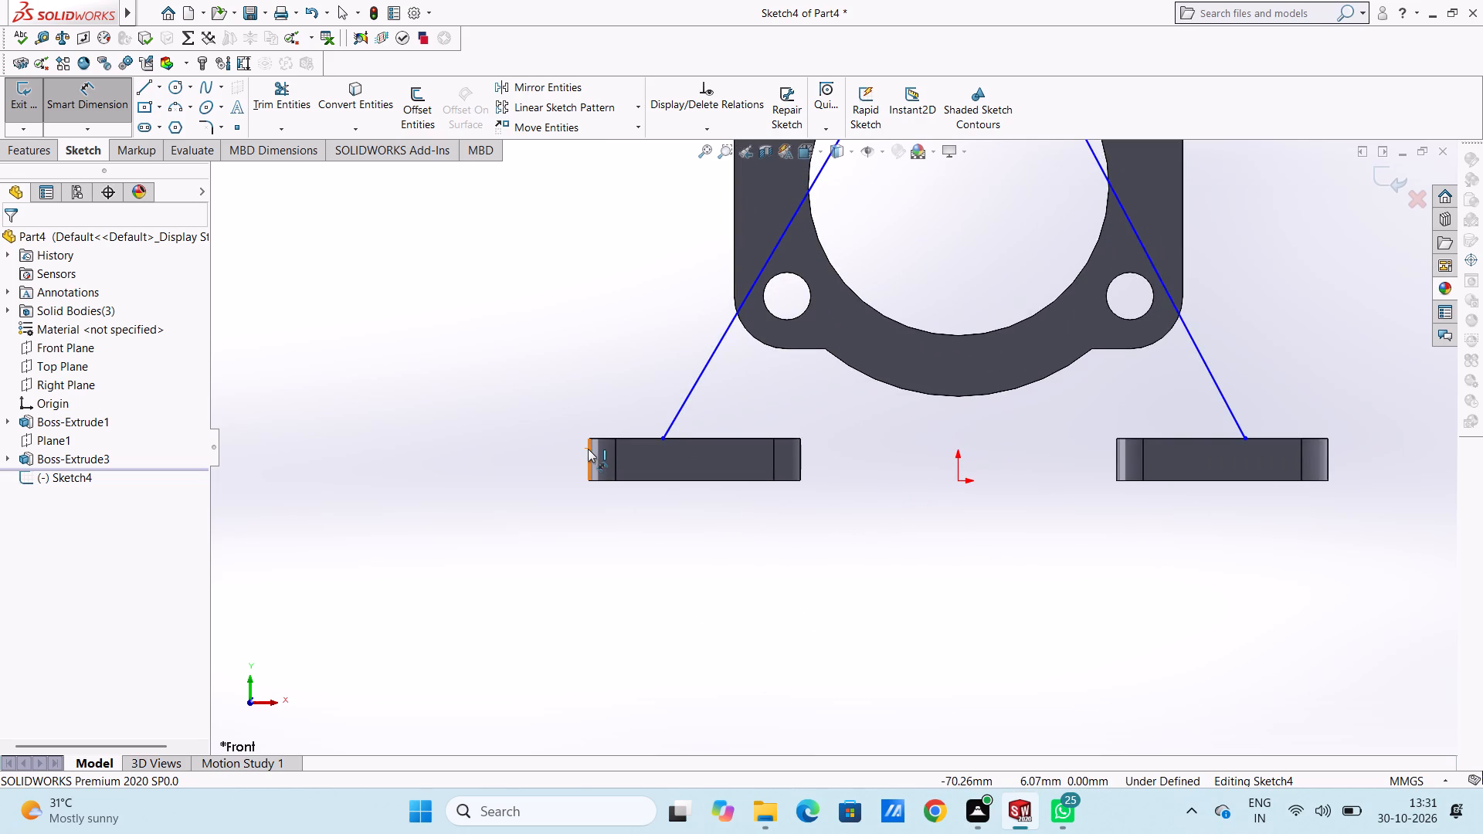
click(588, 449)
click(676, 413)
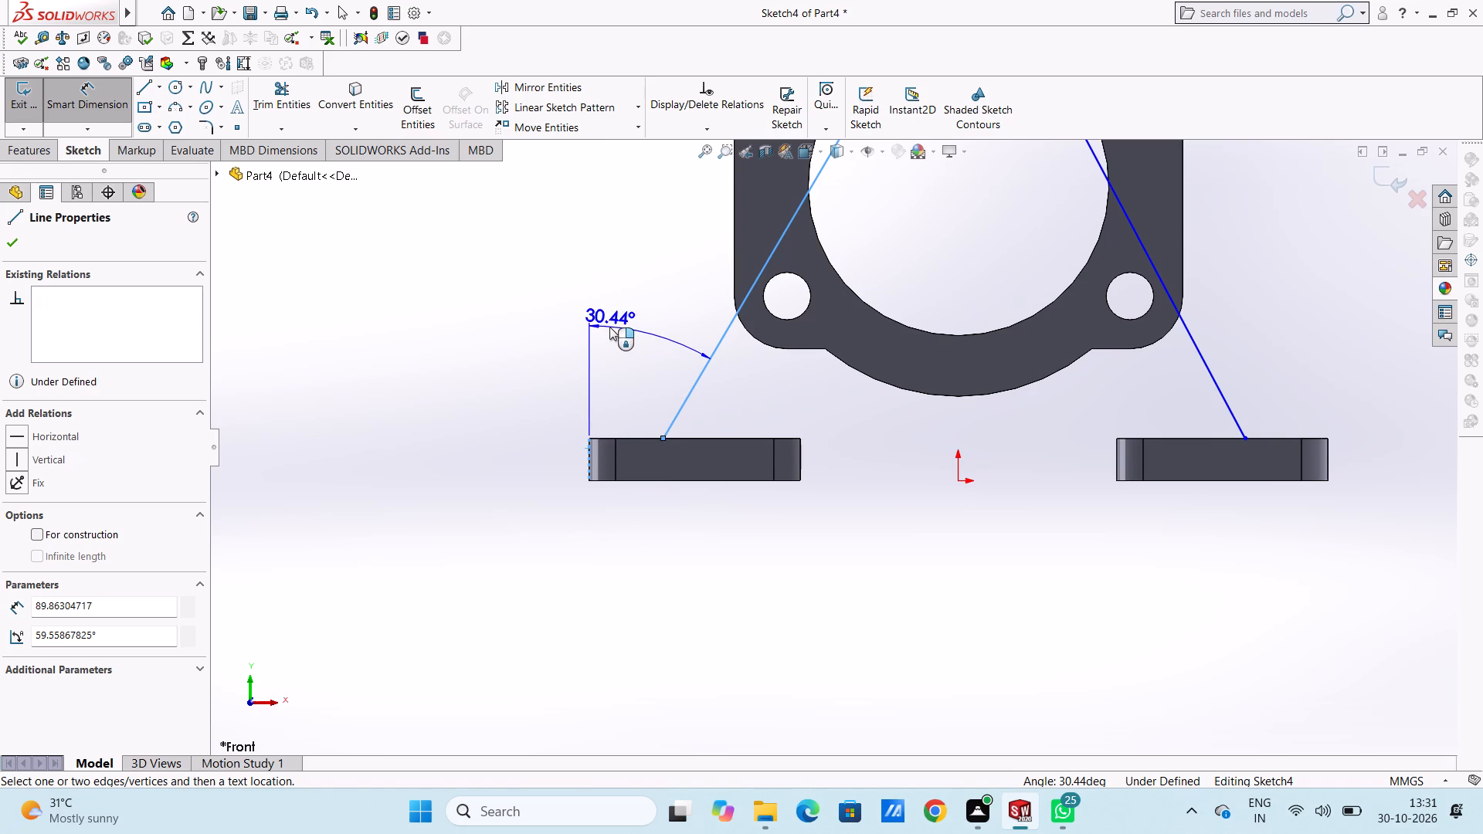
click(555, 381)
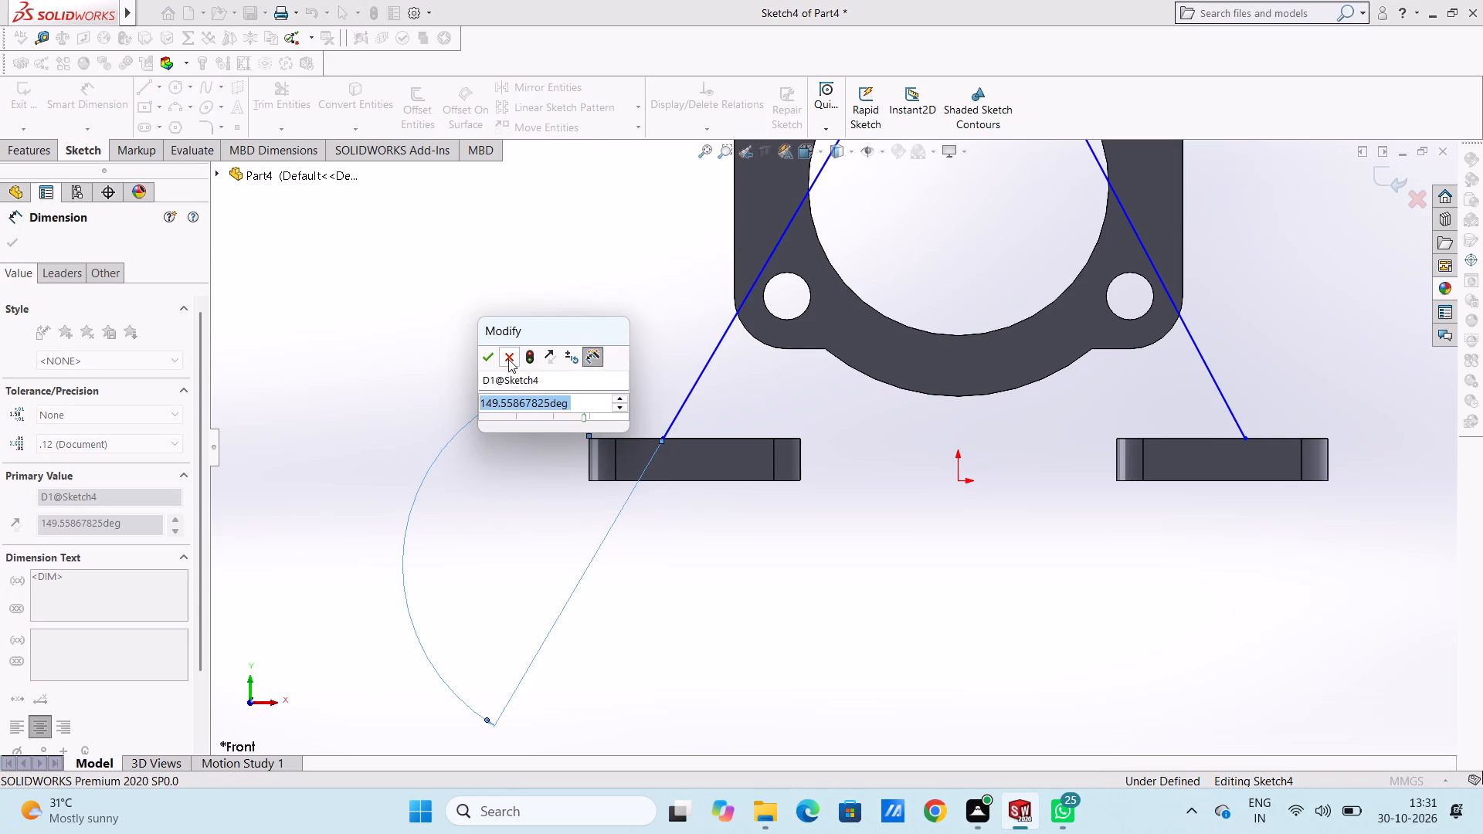
click(508, 359)
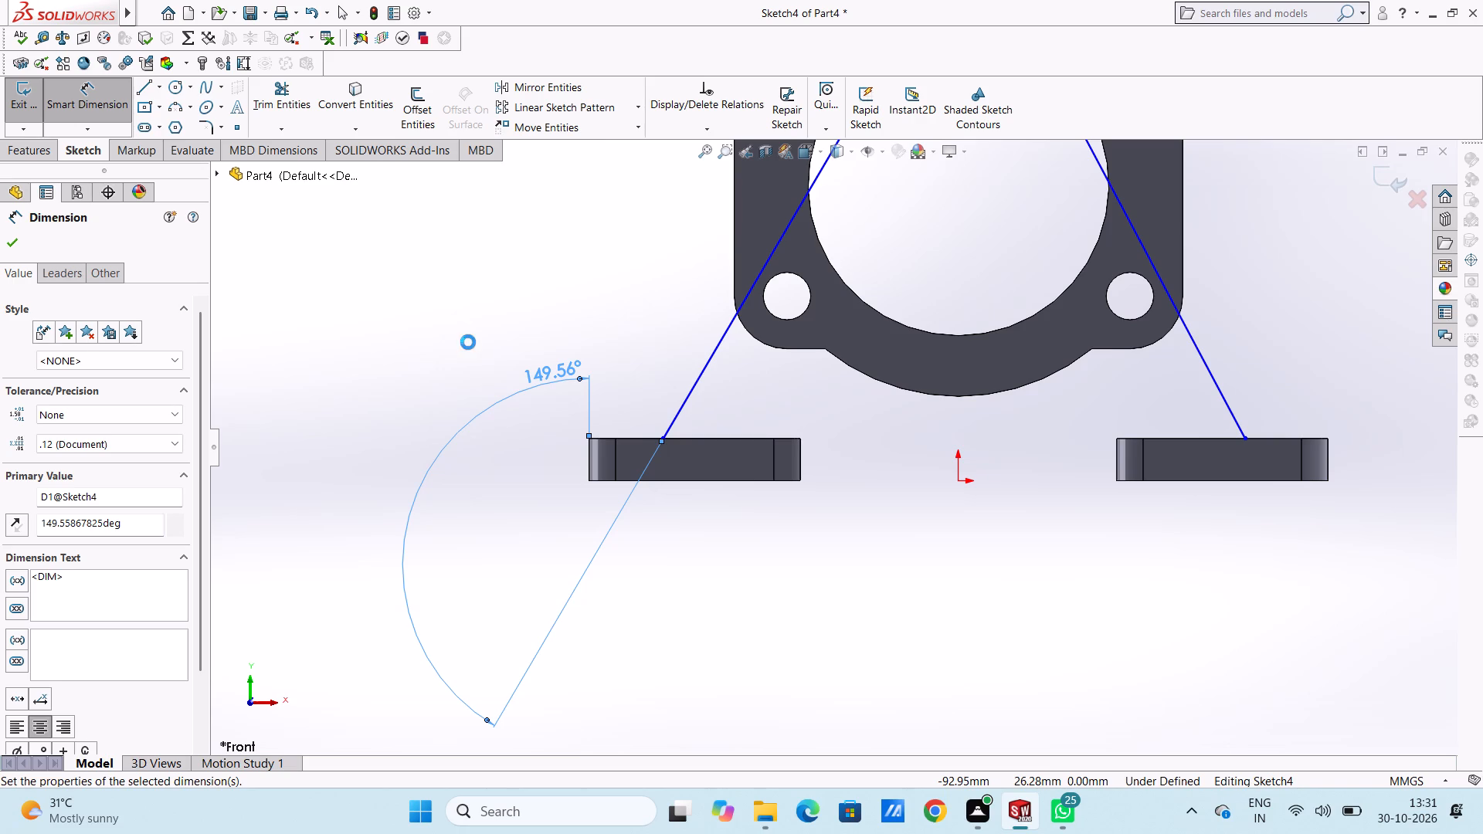
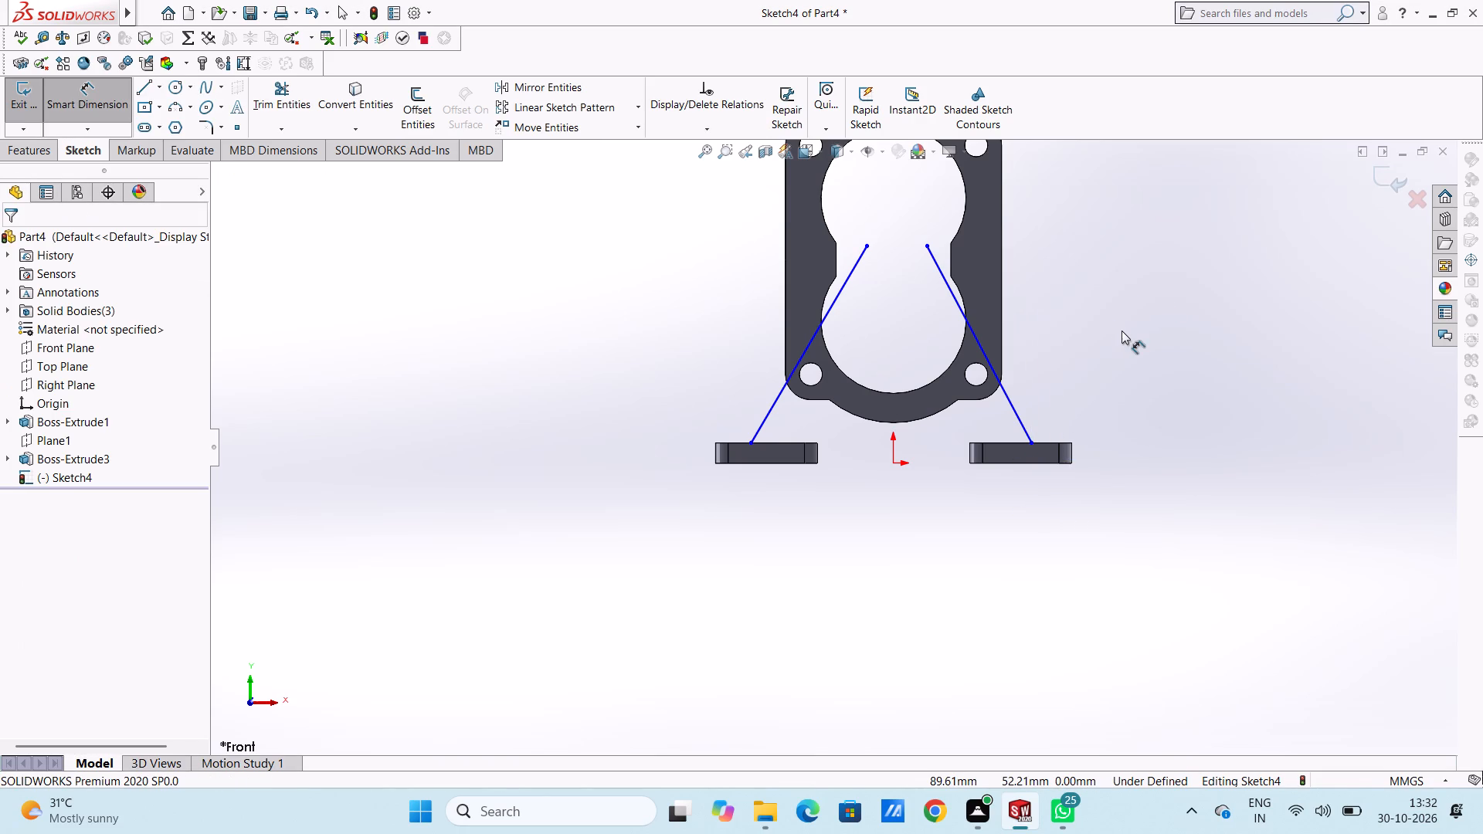
Dimension the right inclined line's lower endpoint 24 mm horizontally from the right base plate's outer edge.
scroll(1004, 500, down, 5)
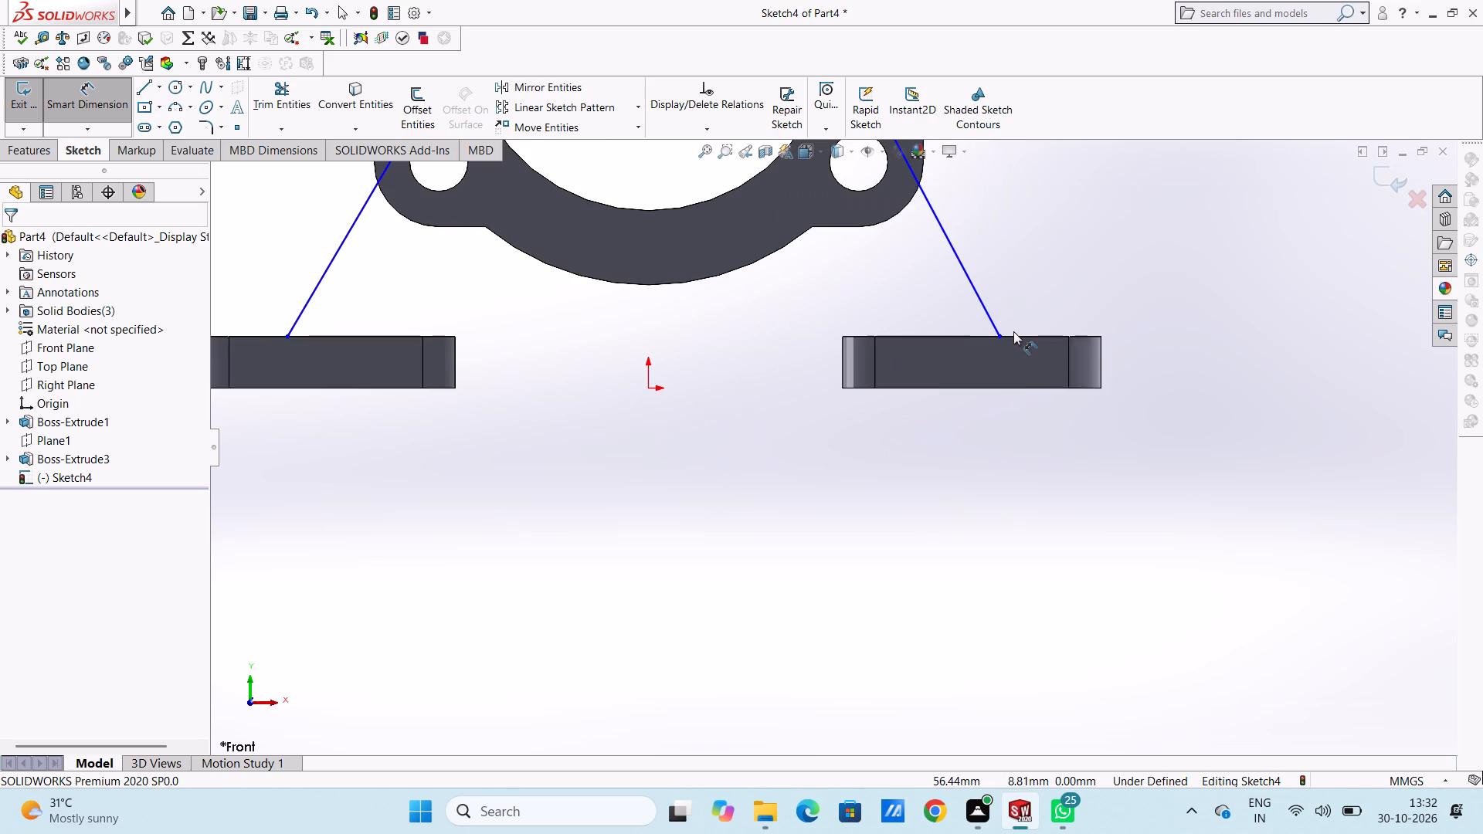
click(1000, 339)
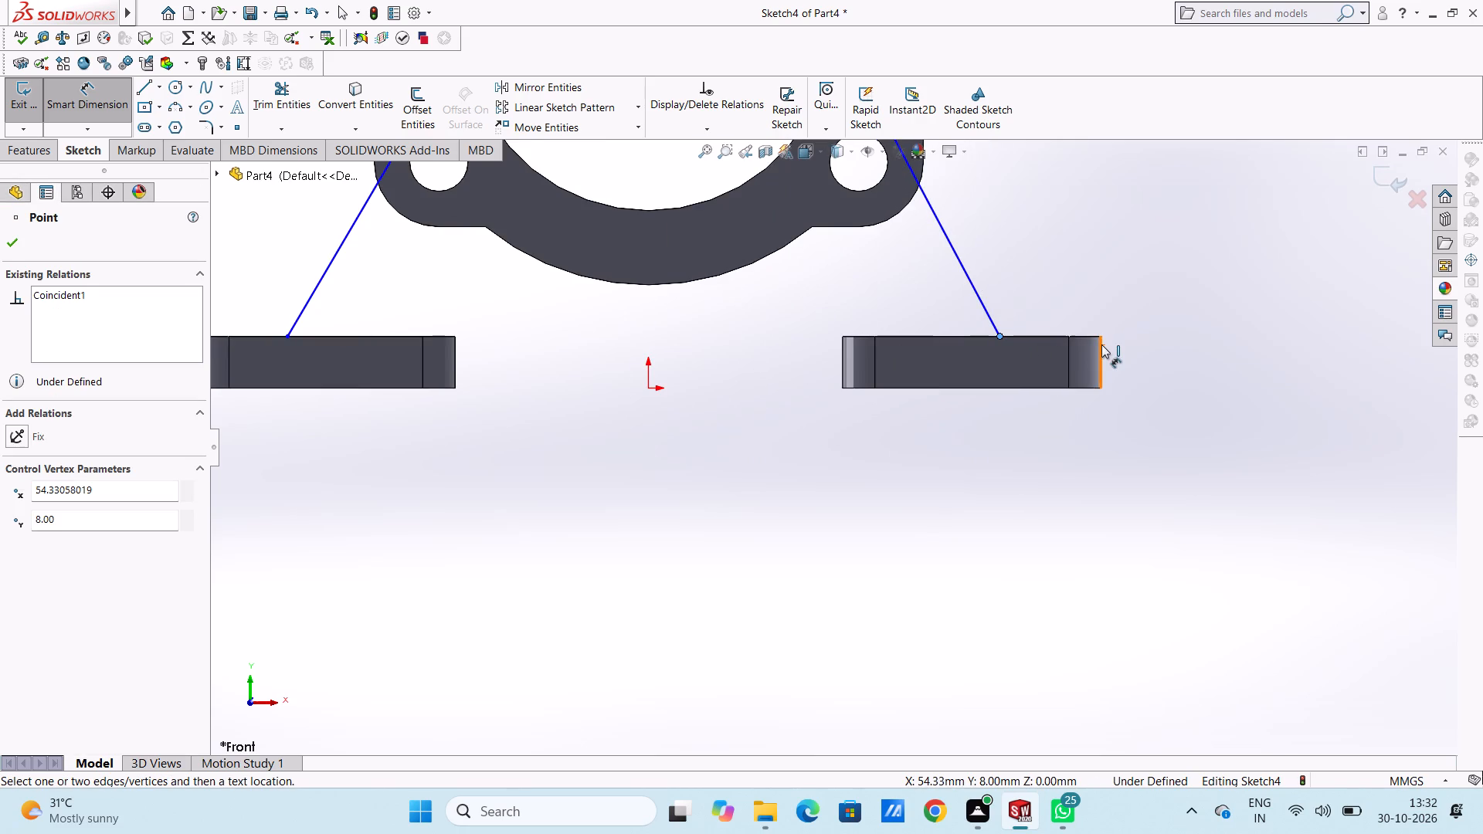
click(1101, 344)
scroll(1090, 244, up, 3)
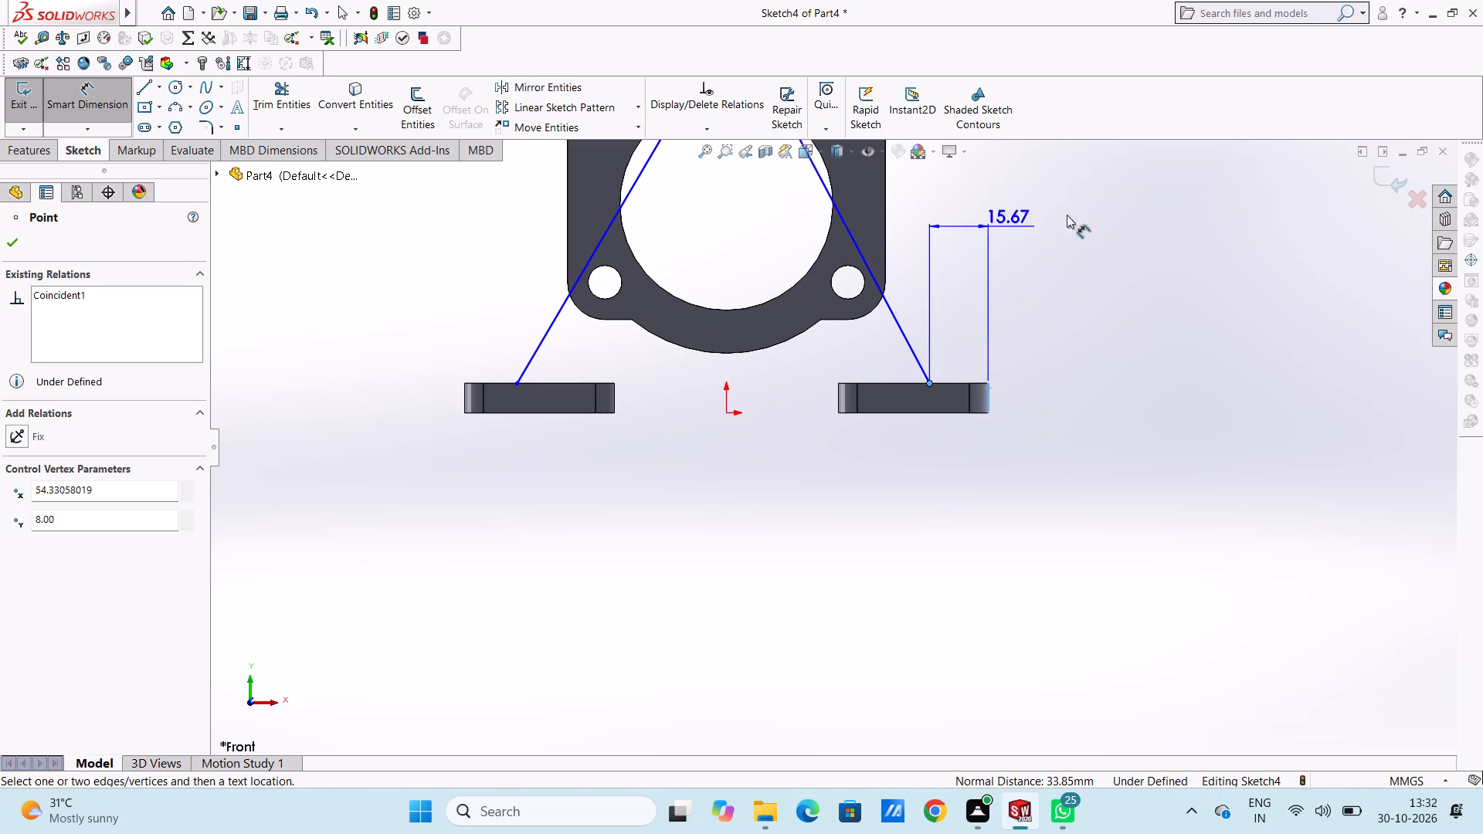
scroll(1118, 221, up, 4)
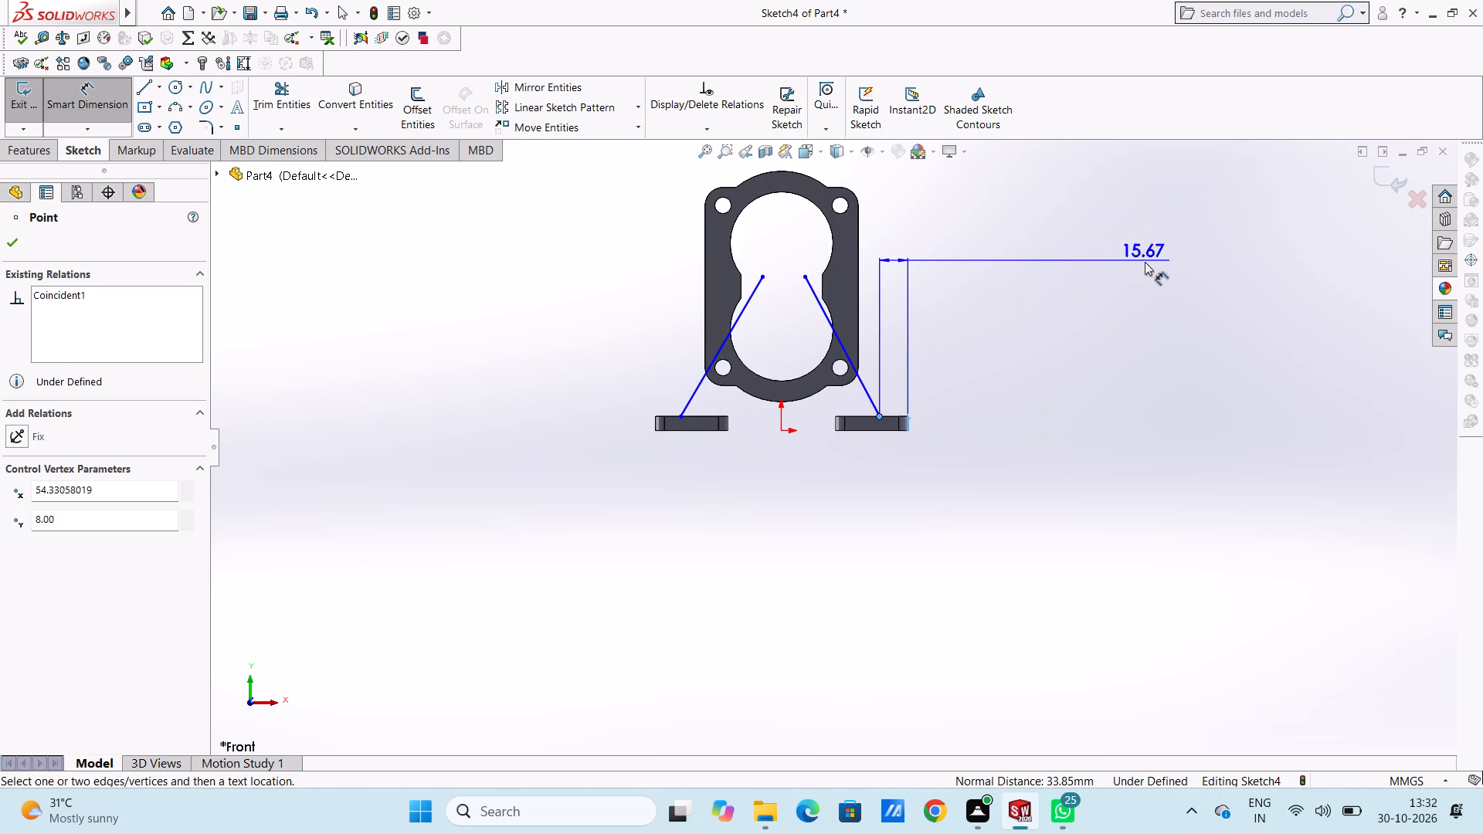
click(1148, 270)
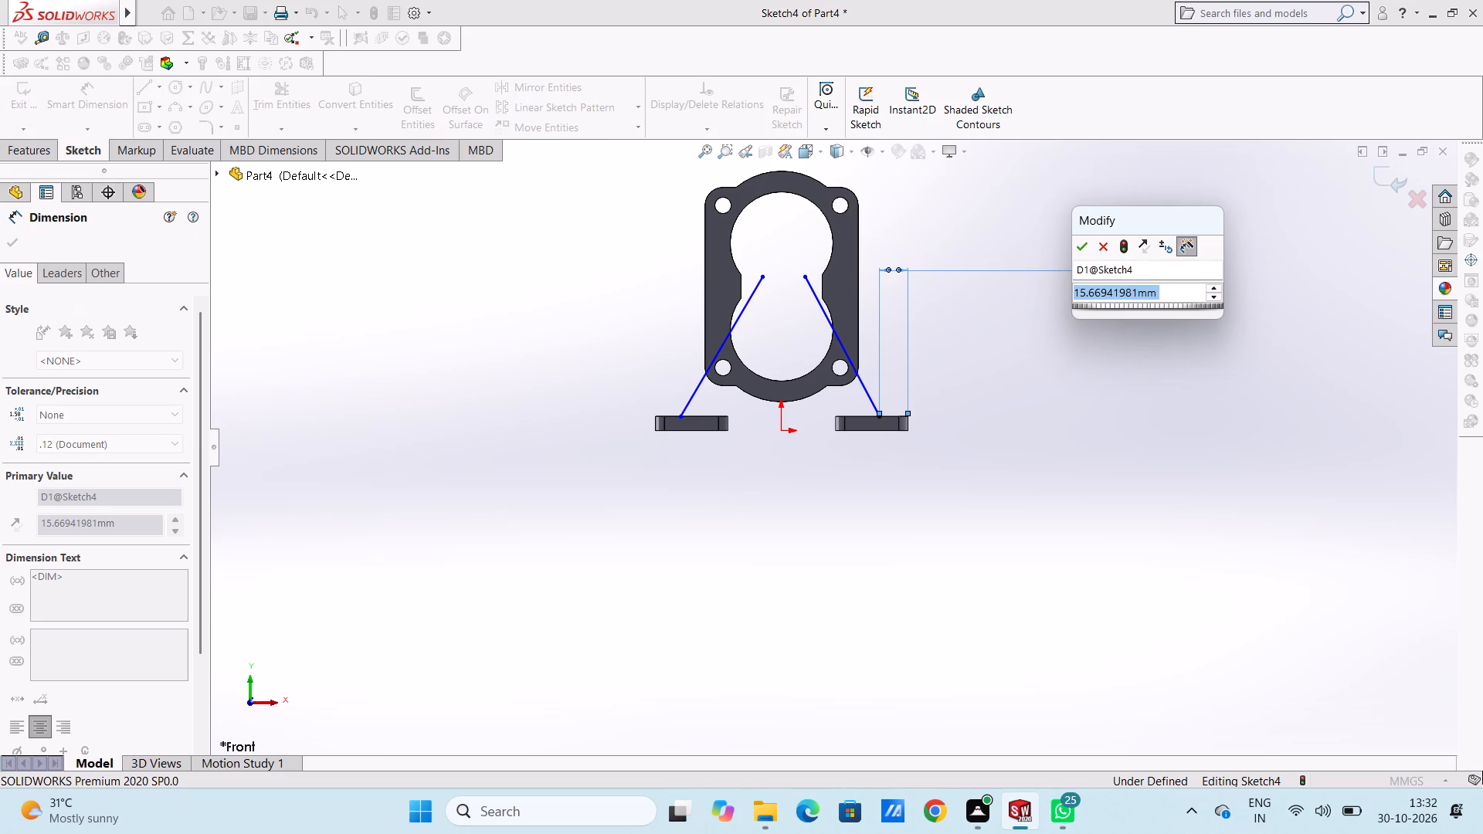
text(21)
key(BackSpace)
key(4)
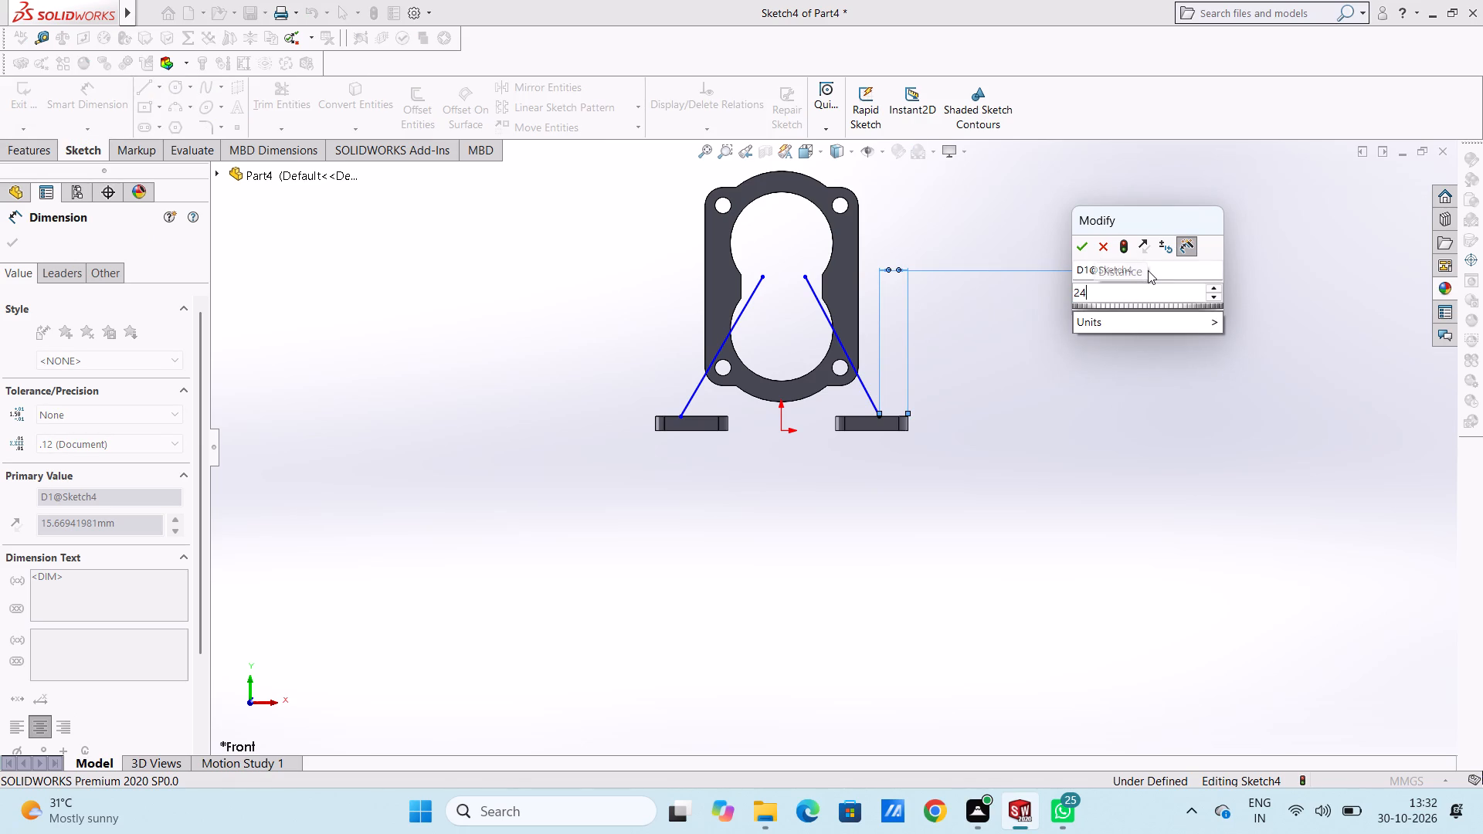
key(Return)
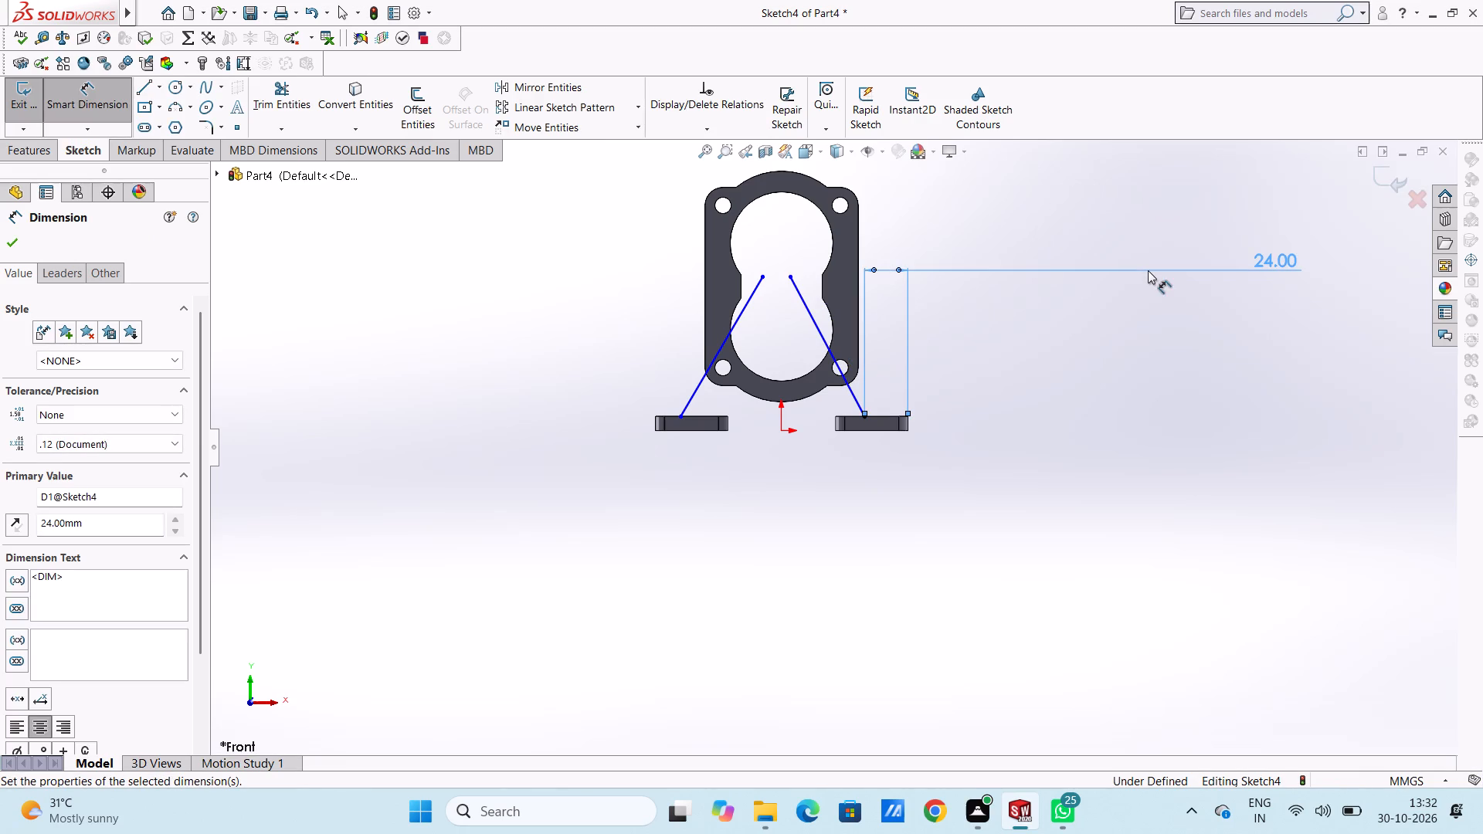
click(1013, 368)
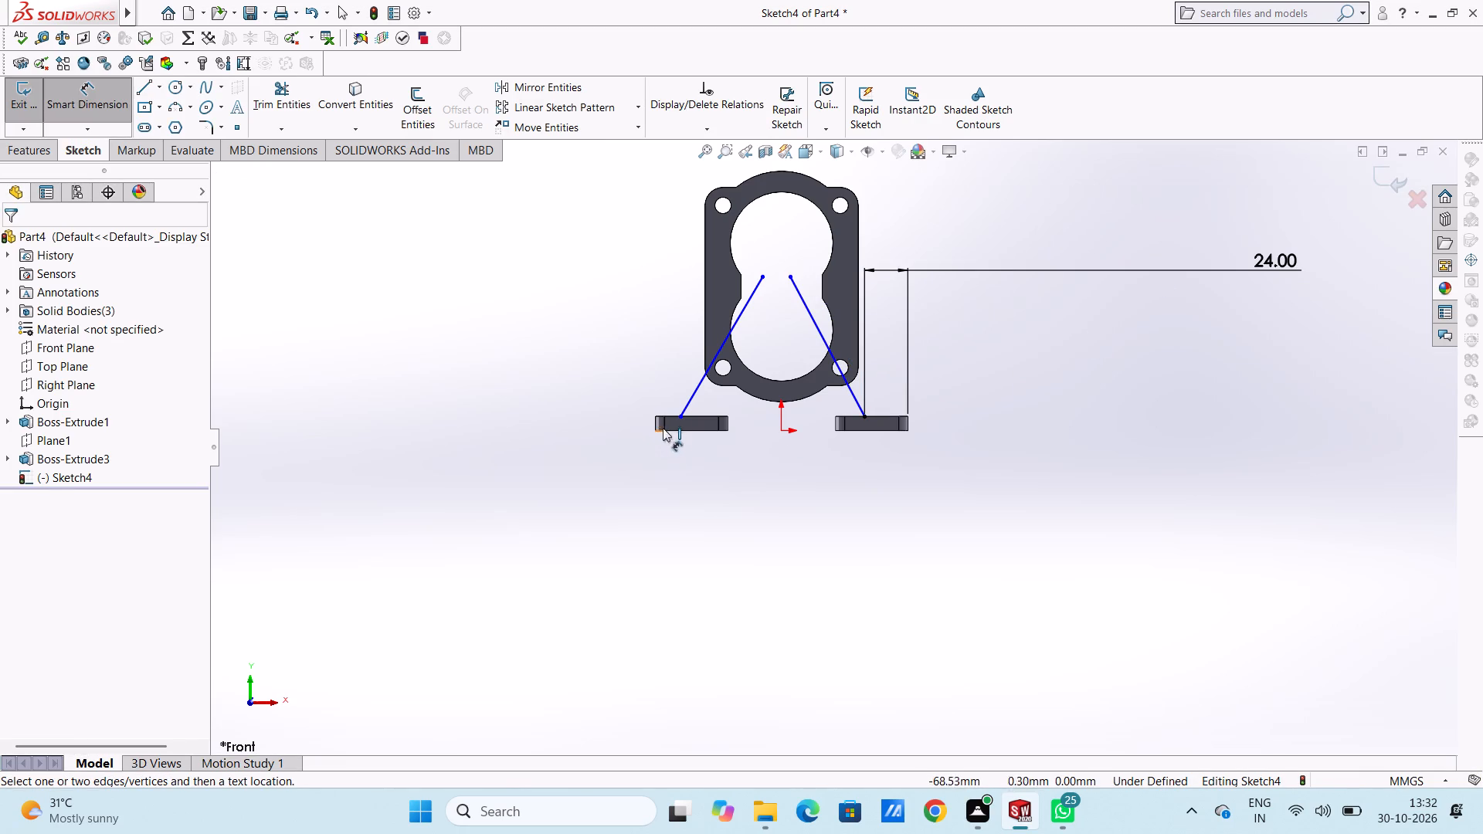
Dimension the left inclined line's lower endpoint 24 mm horizontally from the left base plate's outer corner.
click(680, 419)
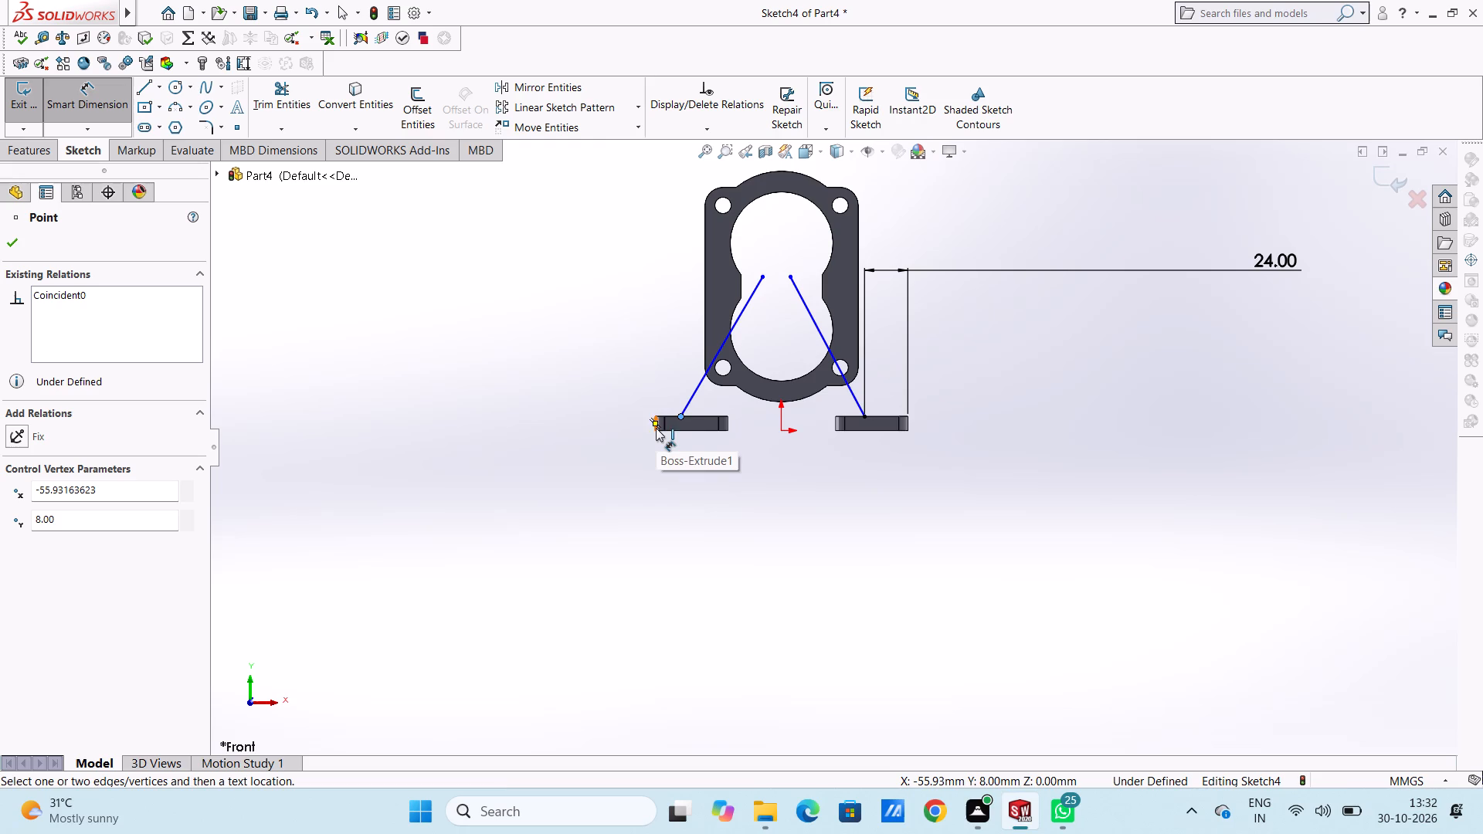
click(656, 430)
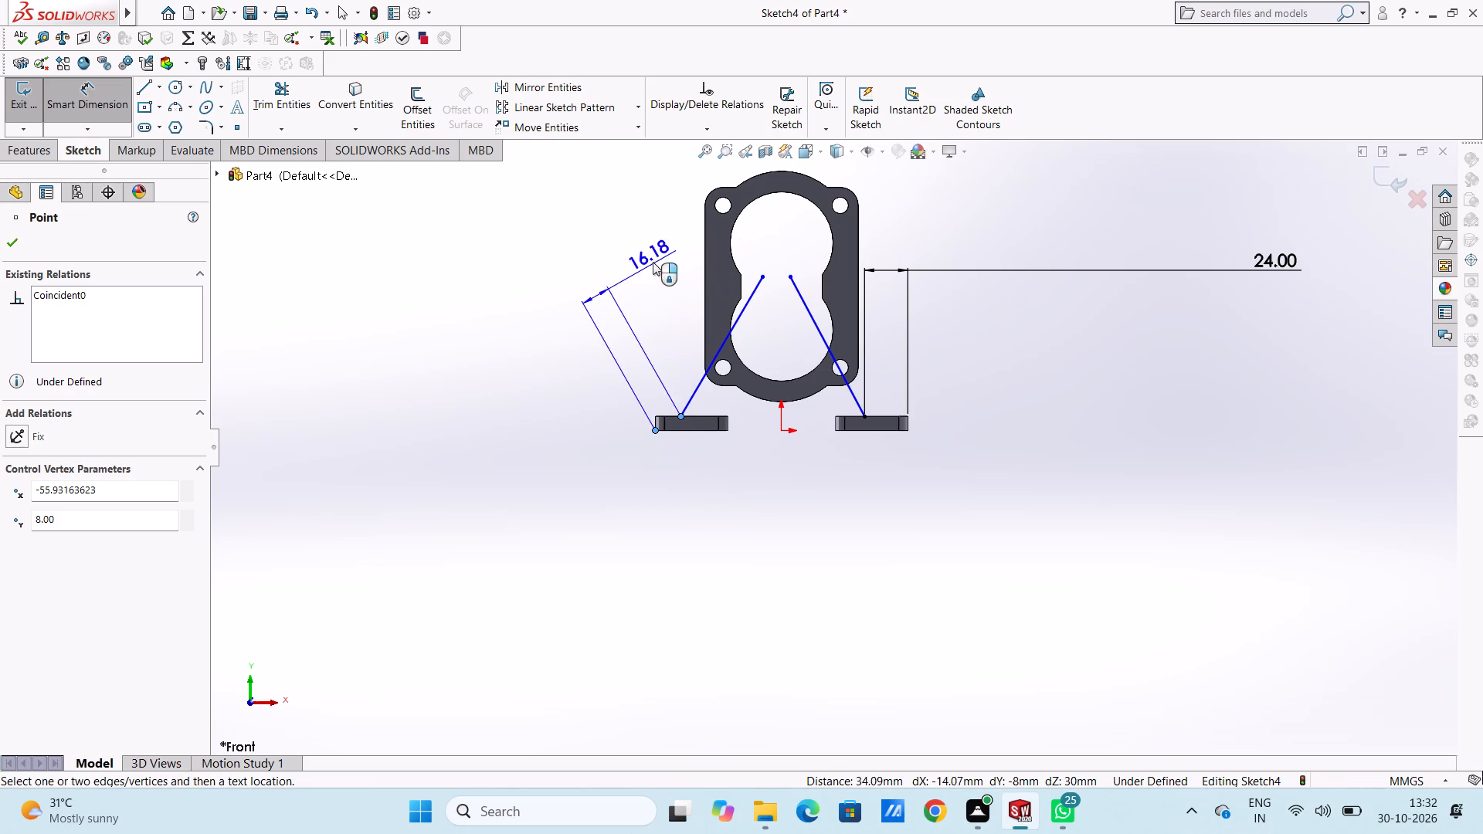
click(674, 215)
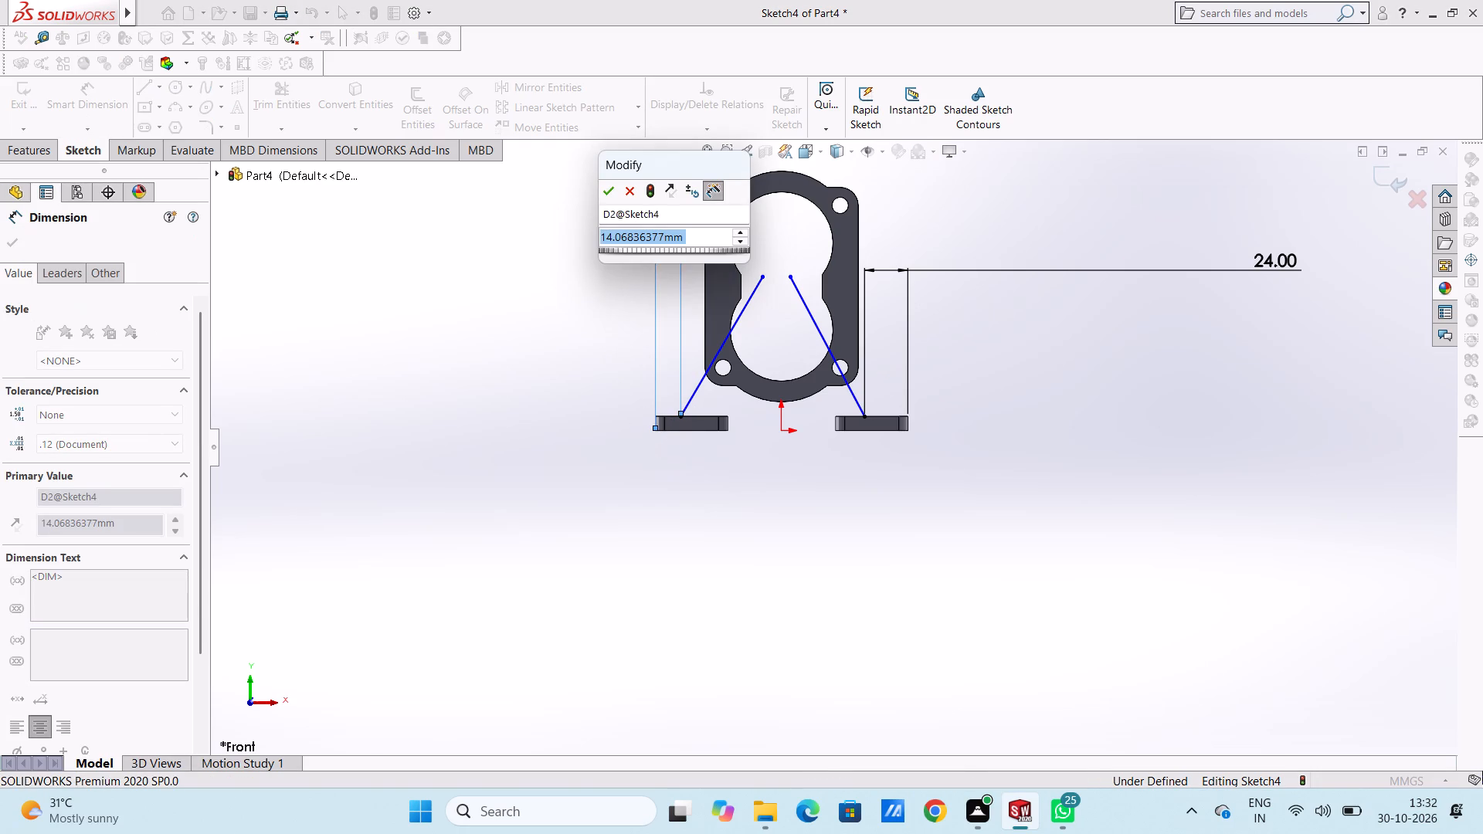
text(24)
key(Return)
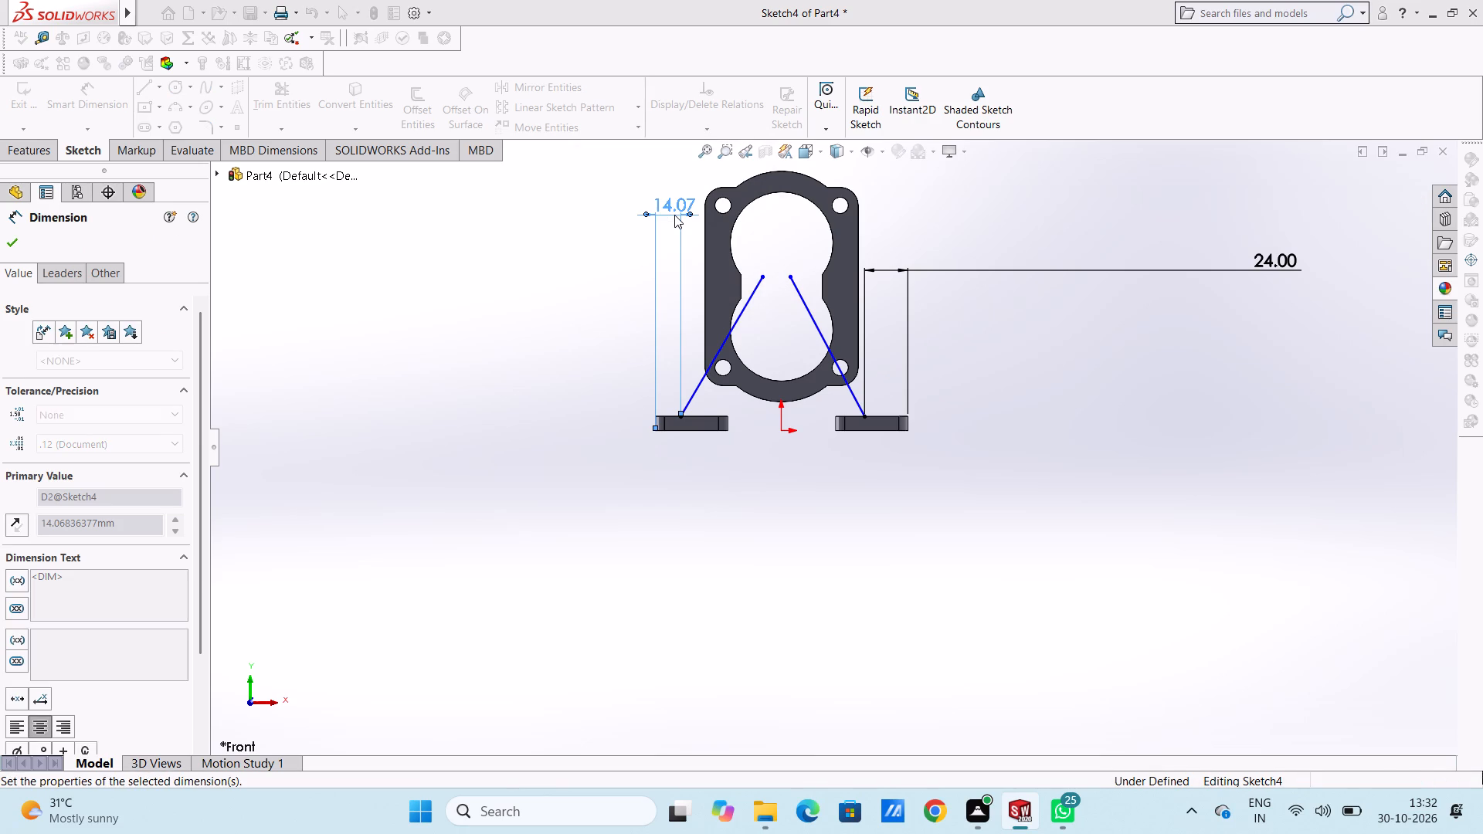
click(580, 331)
Dimension the left inclined line at 20° from the vertical through its lower endpoint.
scroll(575, 336, up, 3)
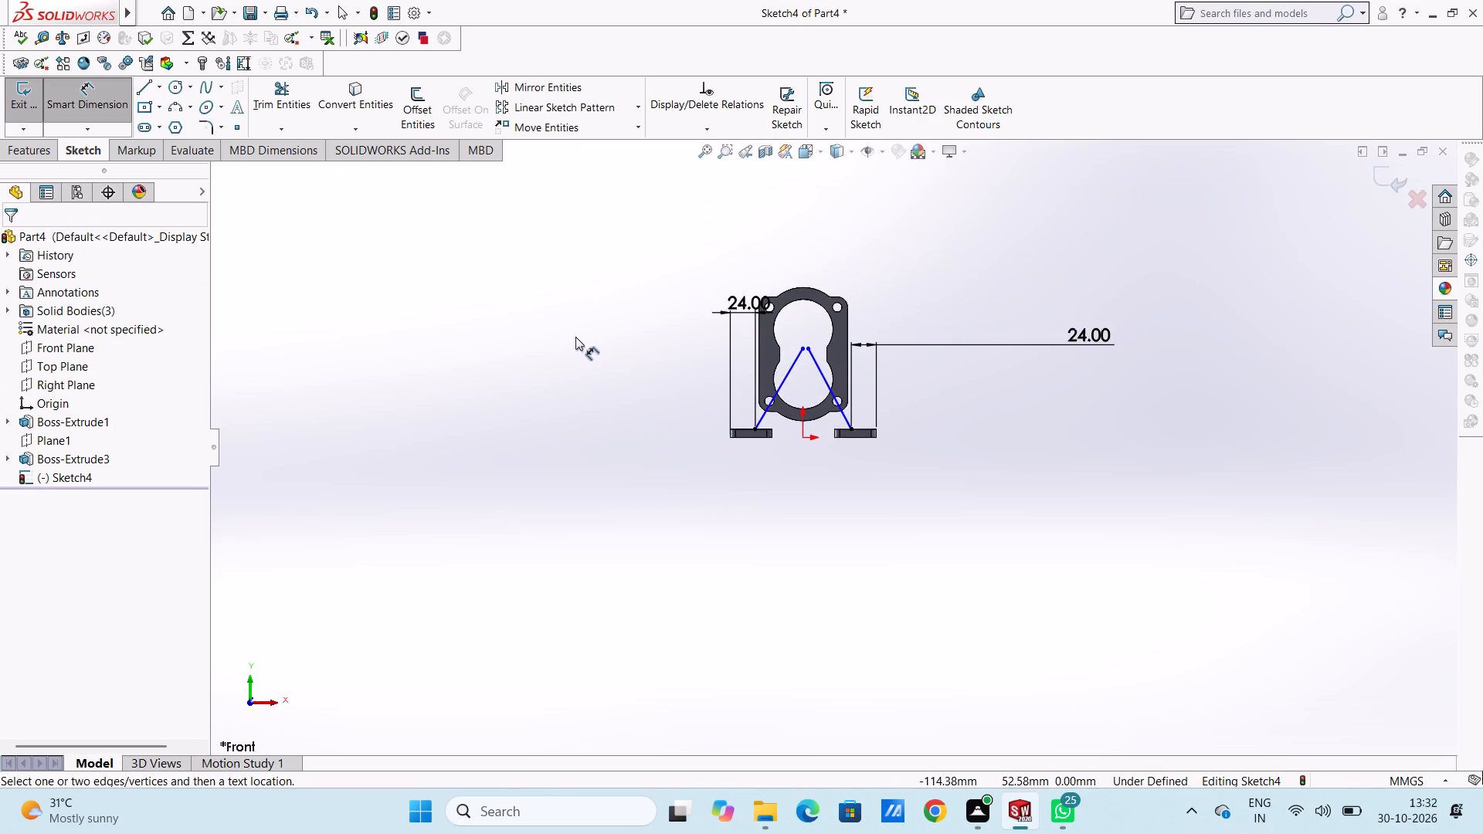
scroll(704, 371, down, 5)
scroll(1103, 407, up, 3)
scroll(938, 464, down, 3)
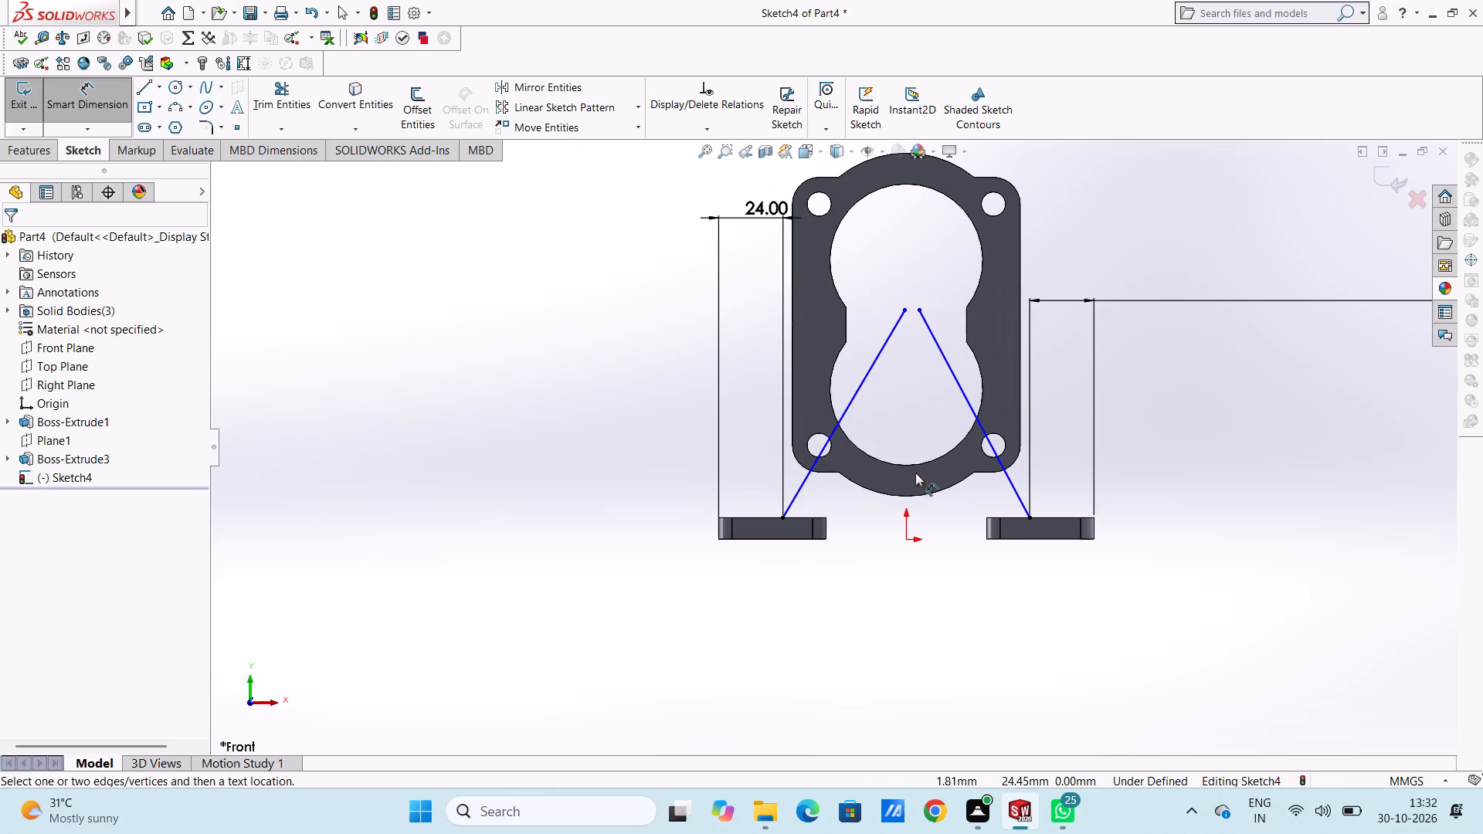
click(866, 381)
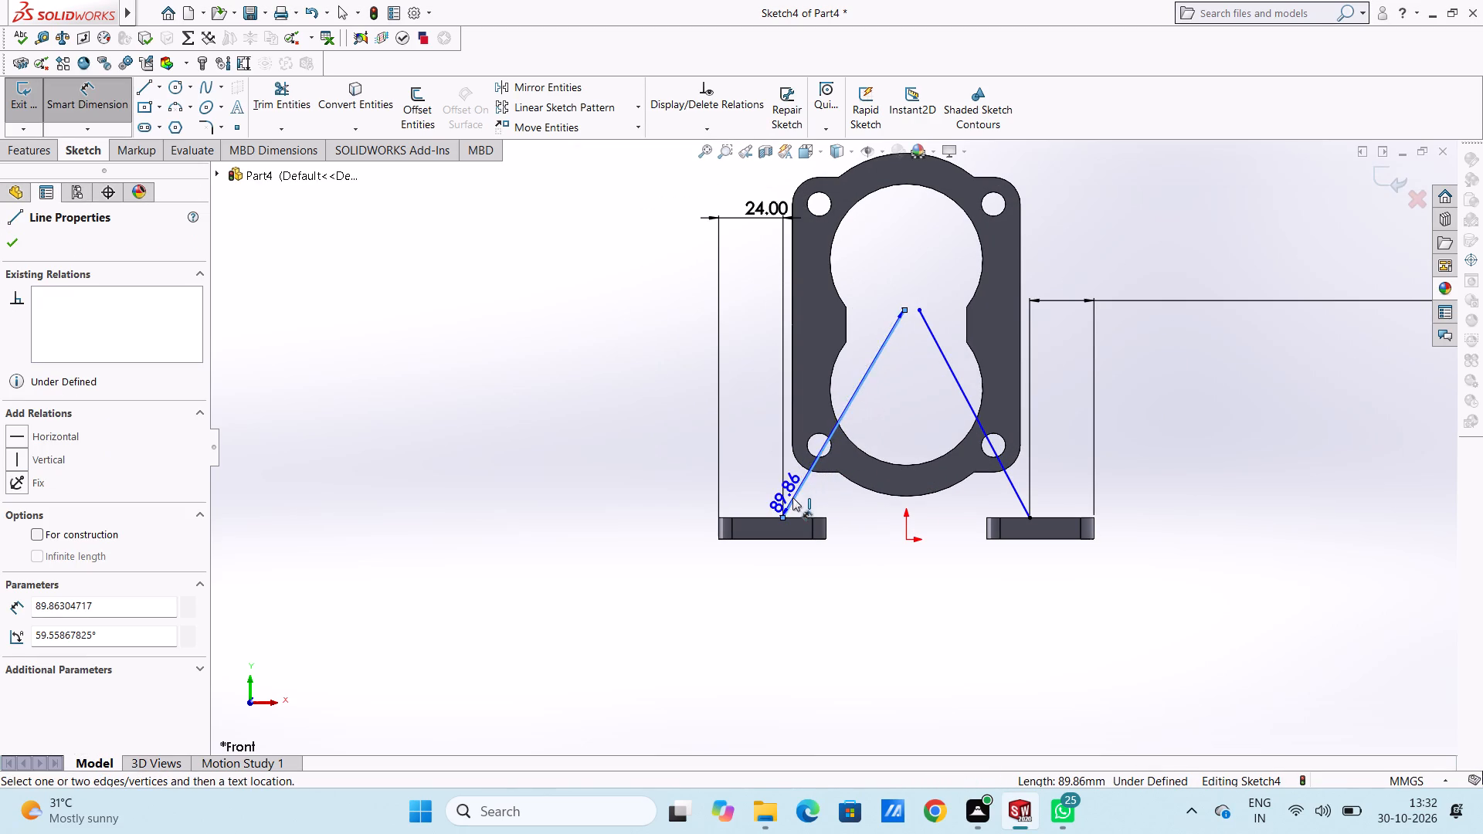
click(783, 515)
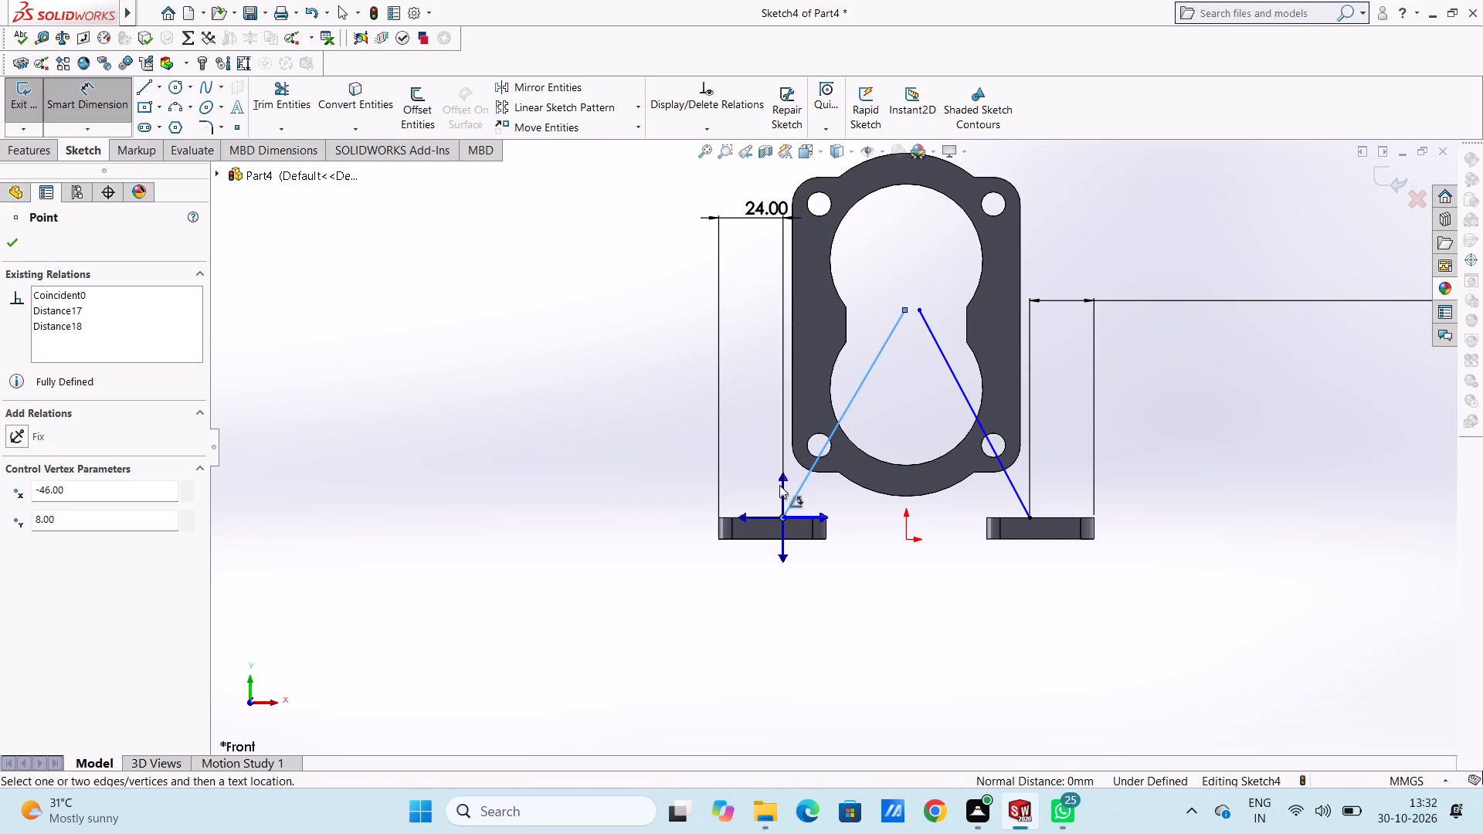
click(784, 477)
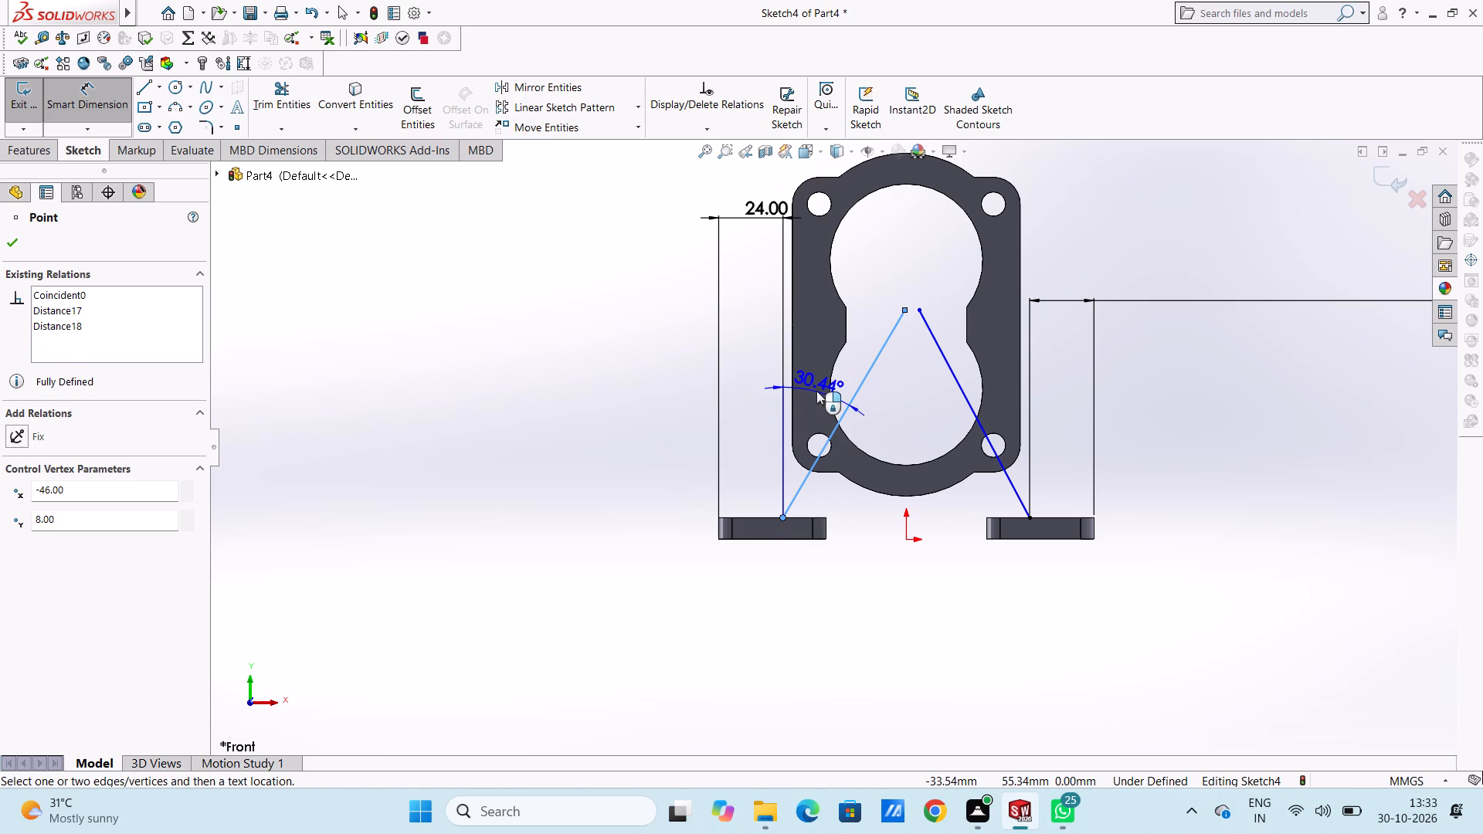
click(816, 391)
text(20)
key(Return)
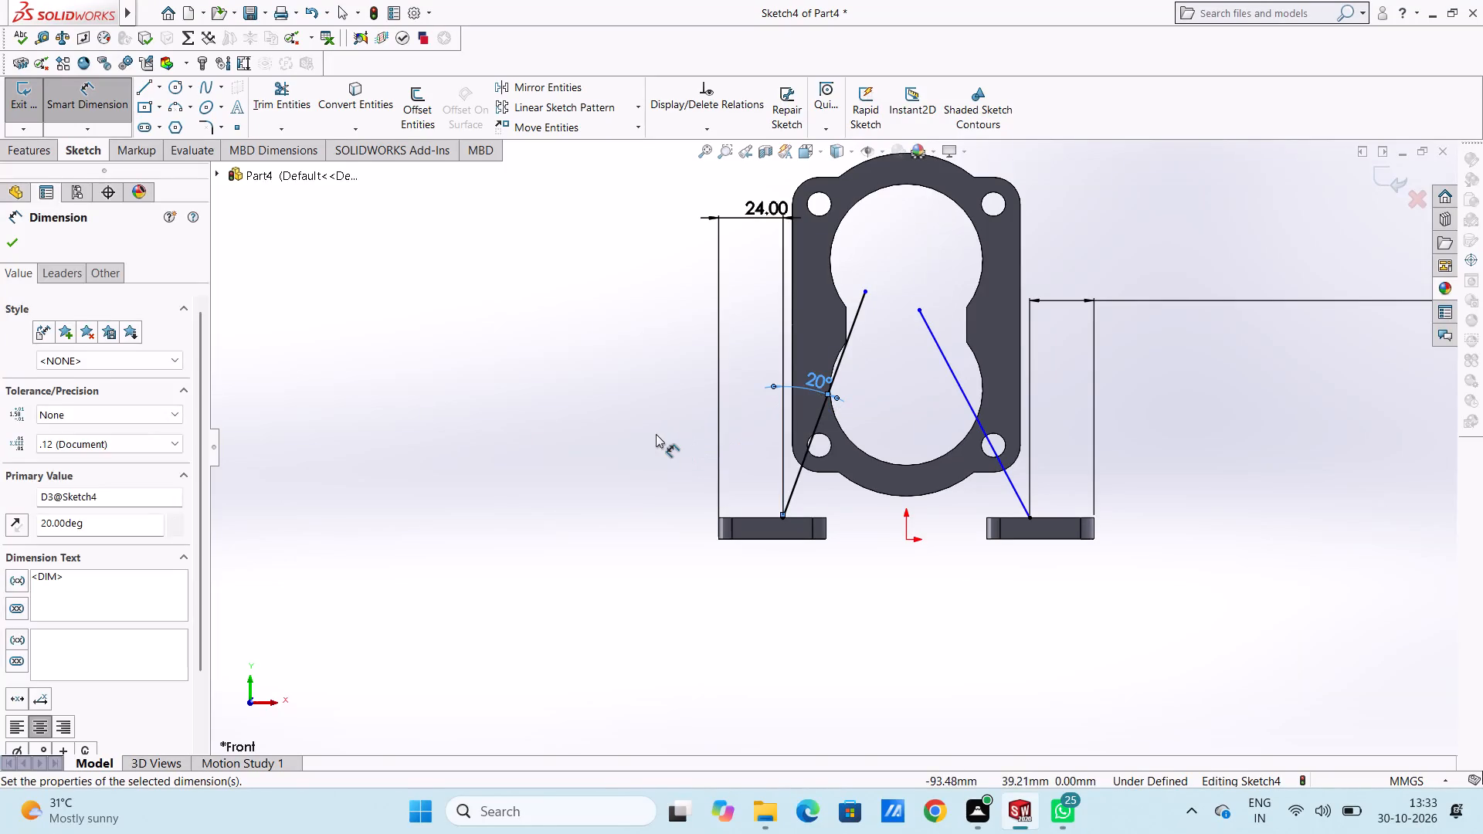
click(656, 434)
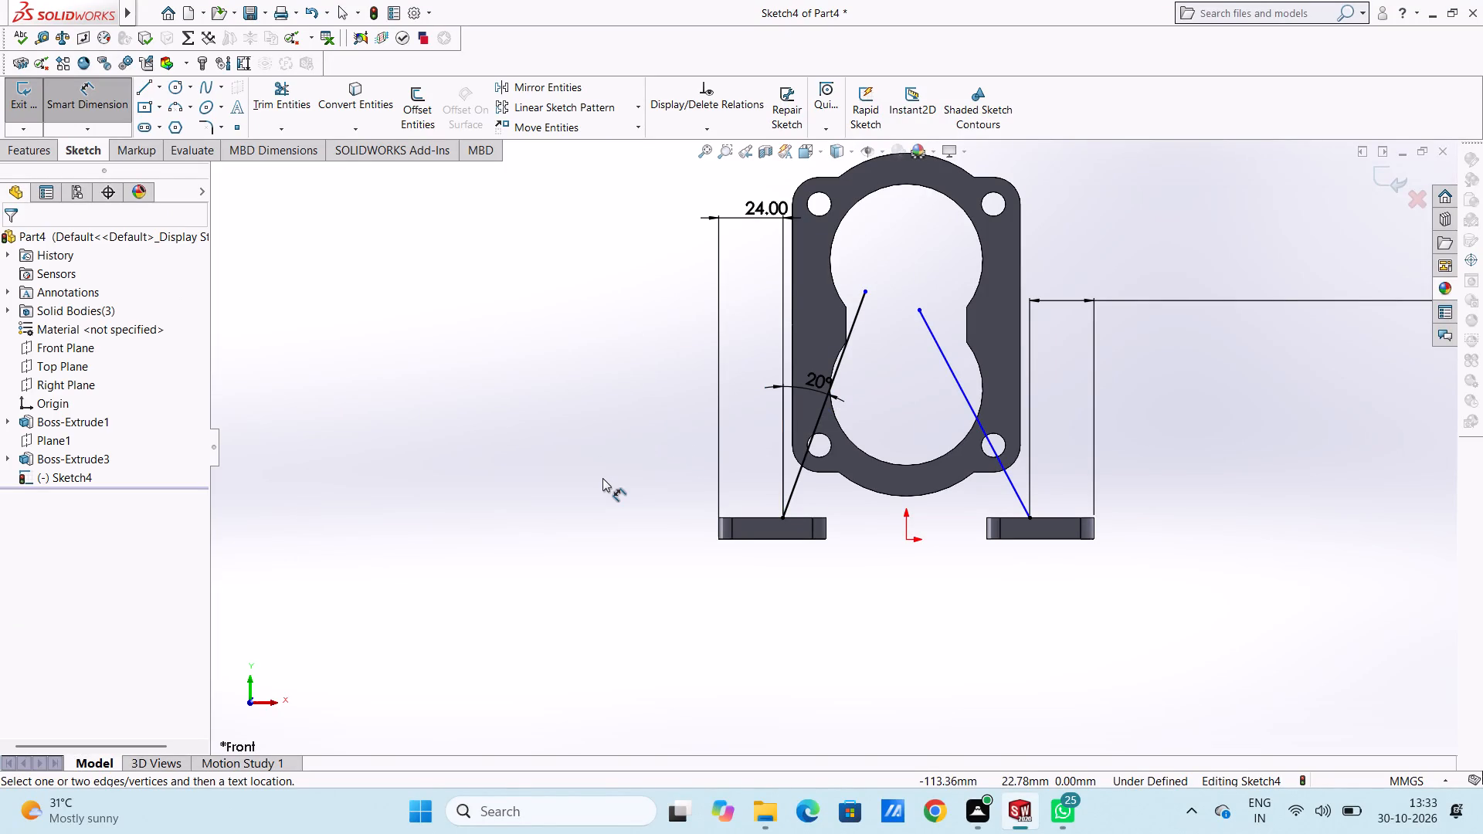
Dimension the right inclined line at 20° from the vertical through its lower endpoint.
click(958, 377)
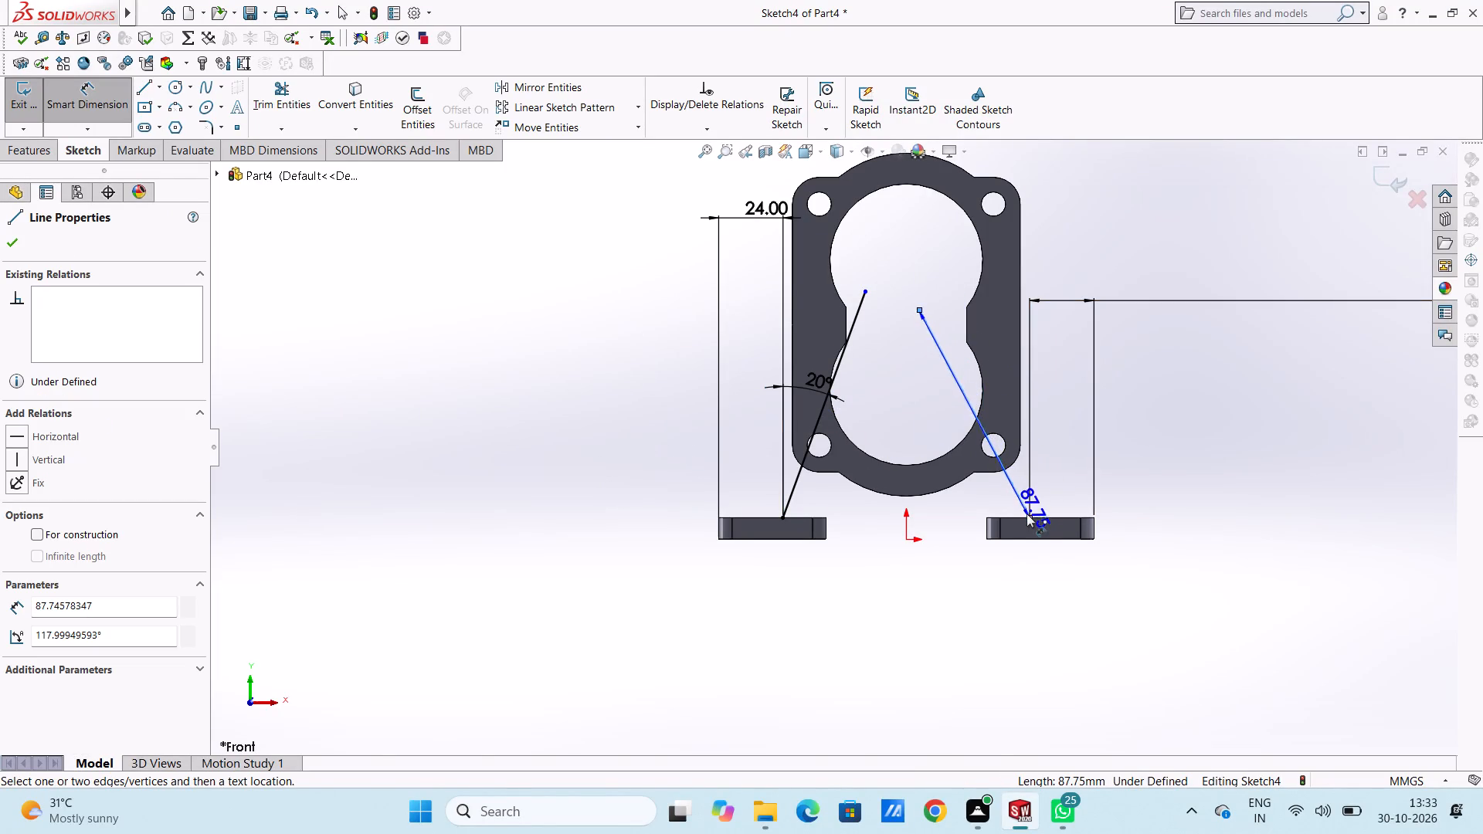
click(1028, 517)
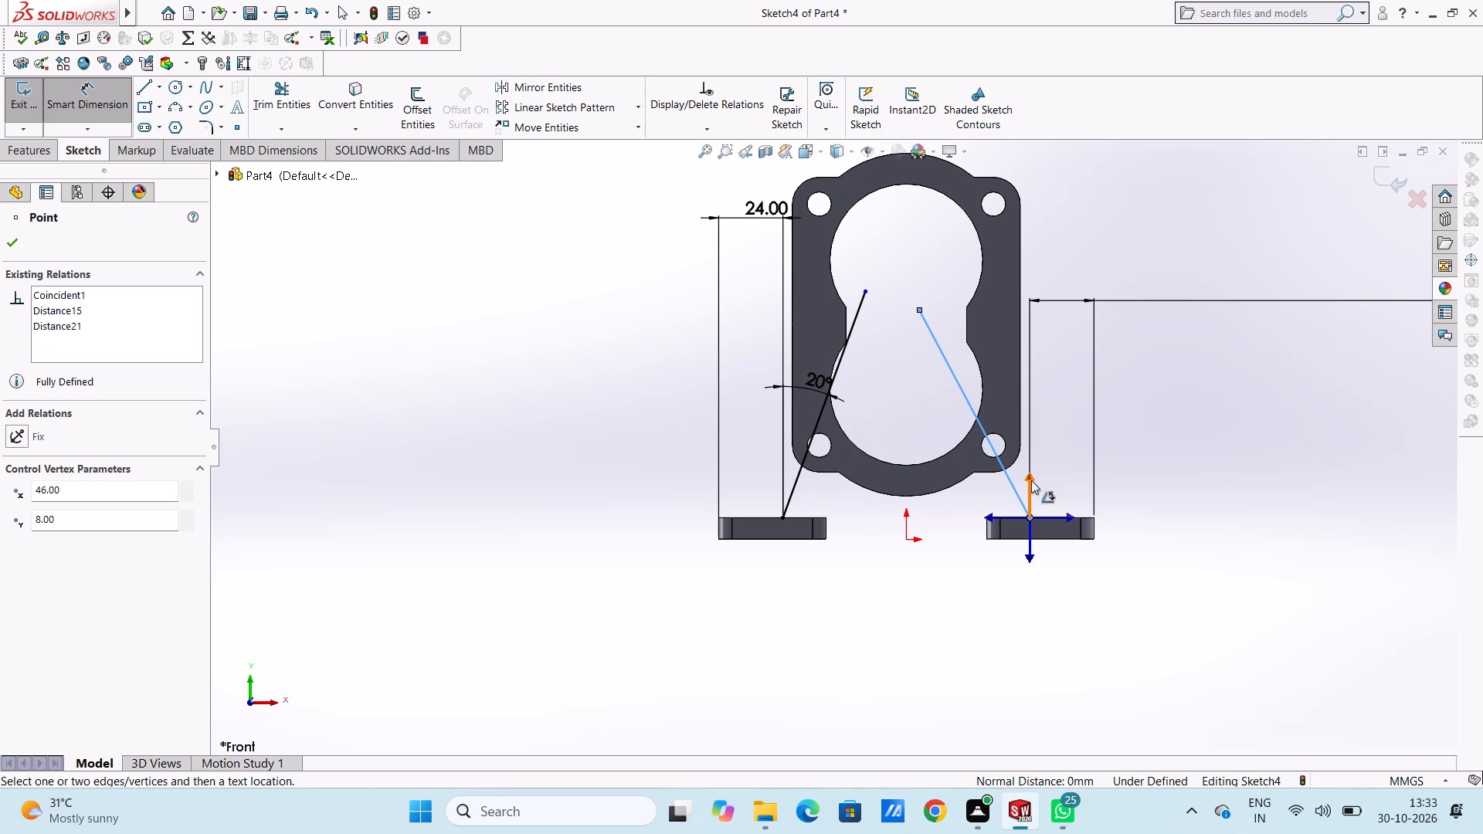
click(1031, 480)
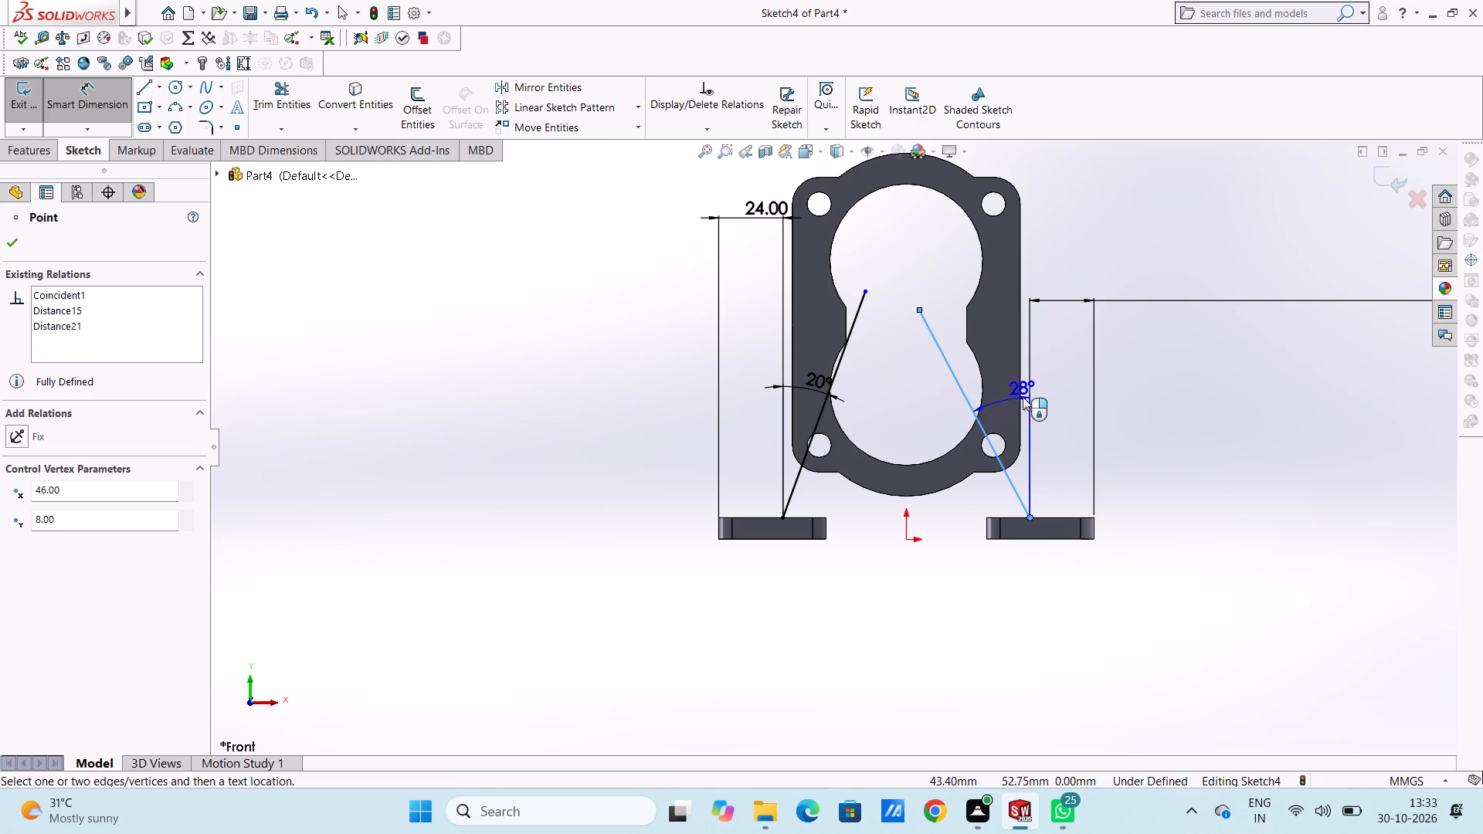
click(1016, 358)
text(20)
key(Return)
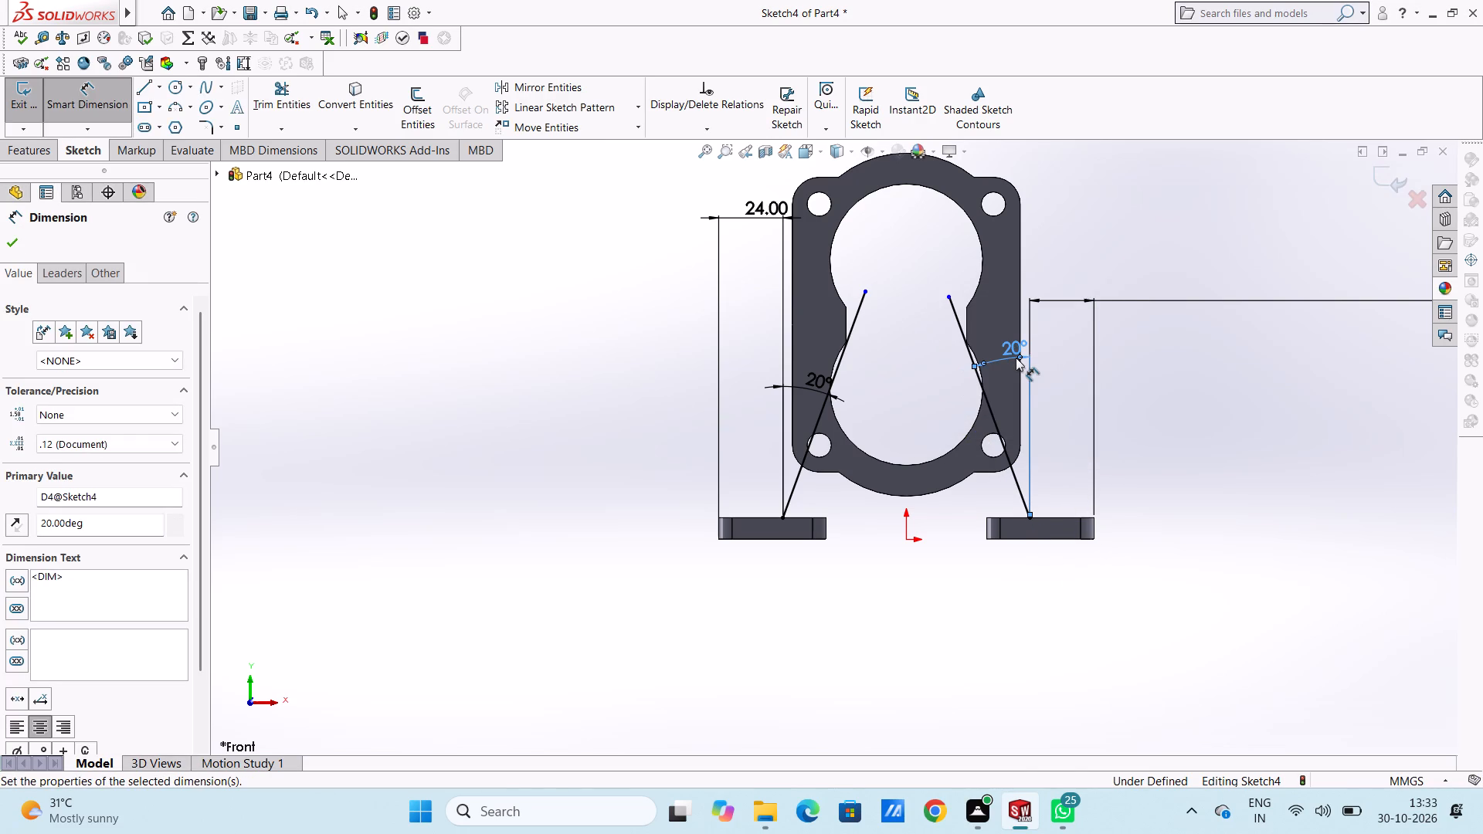
click(596, 450)
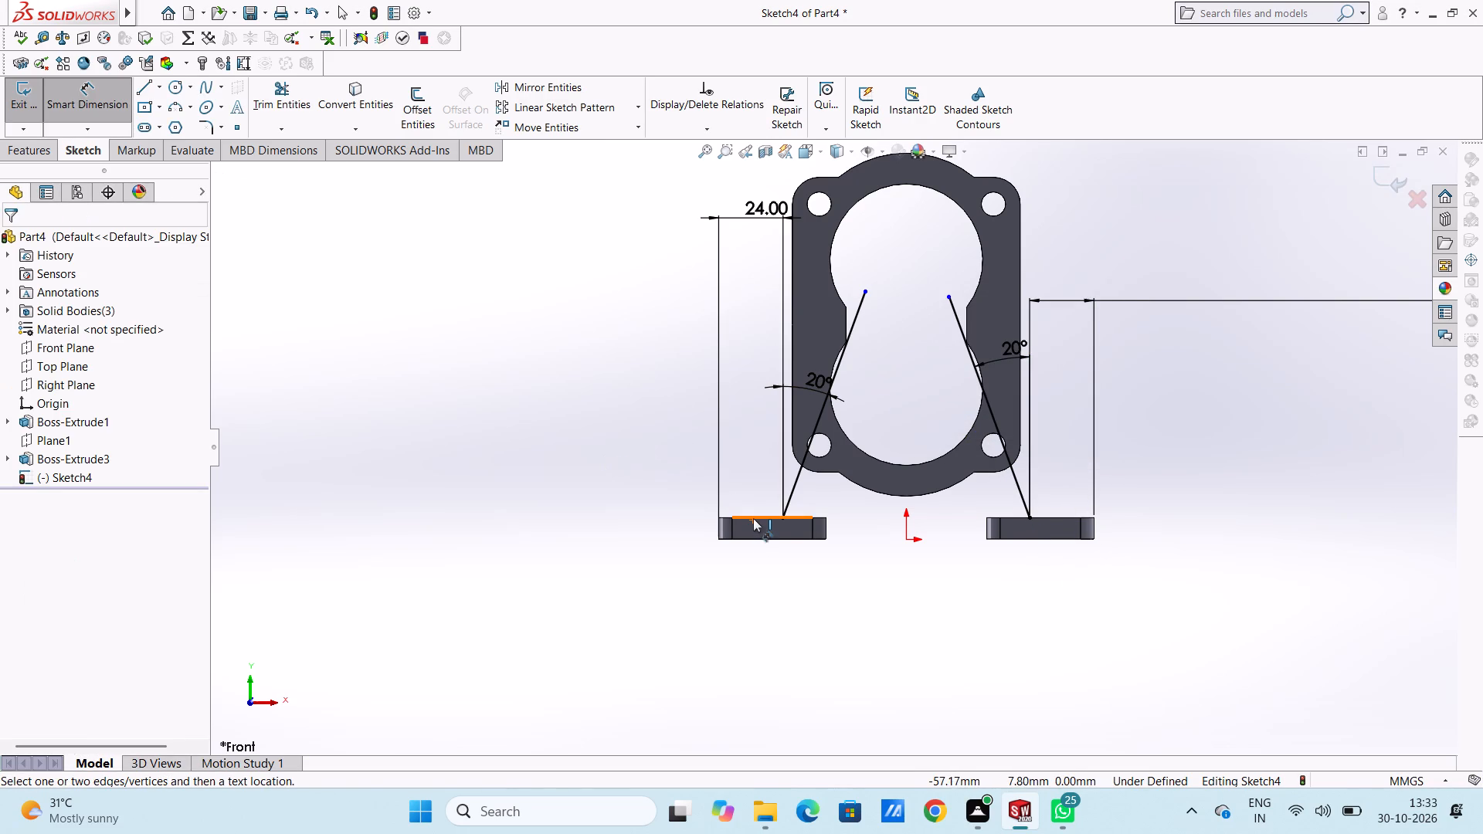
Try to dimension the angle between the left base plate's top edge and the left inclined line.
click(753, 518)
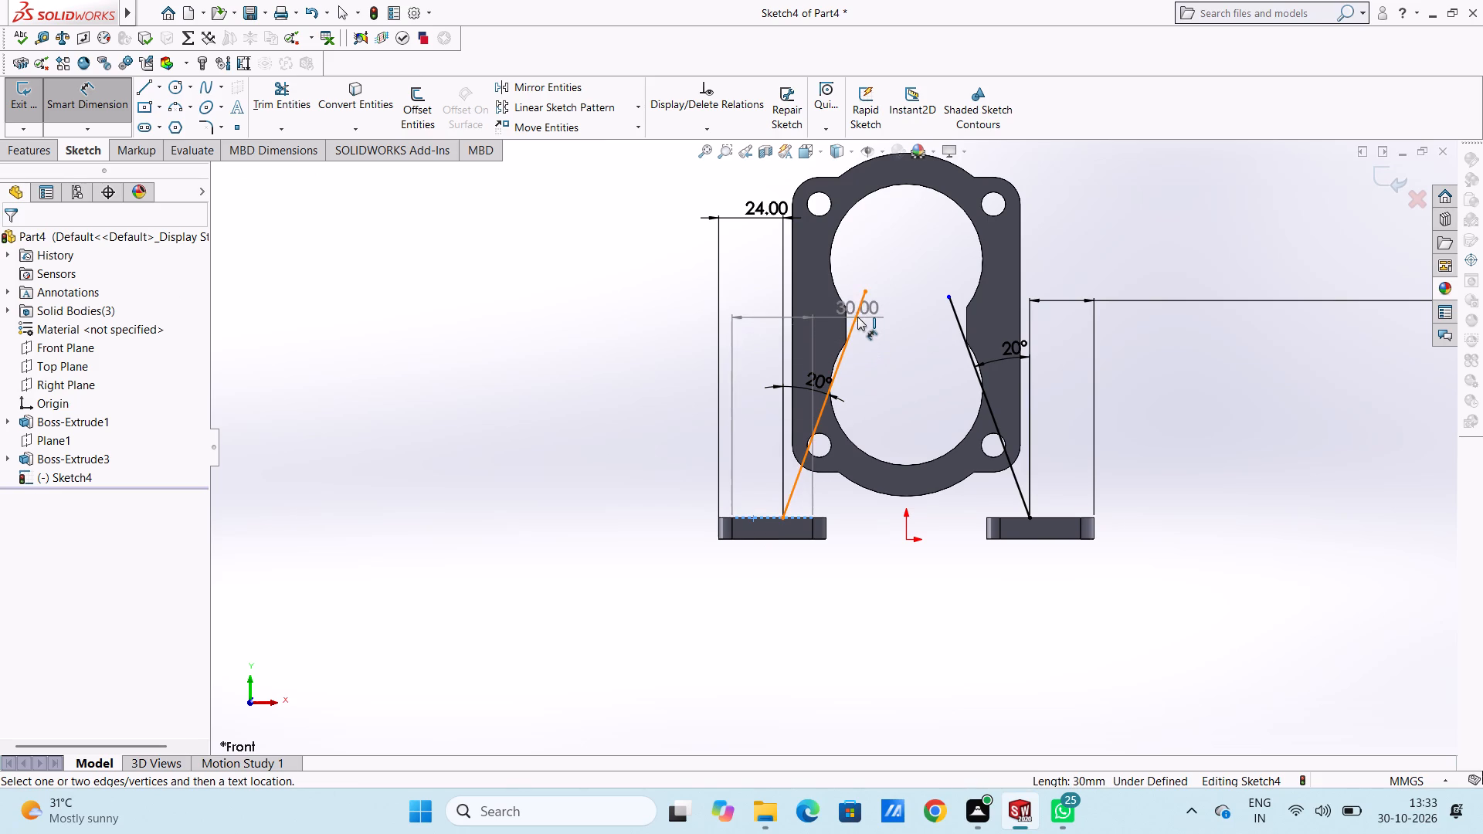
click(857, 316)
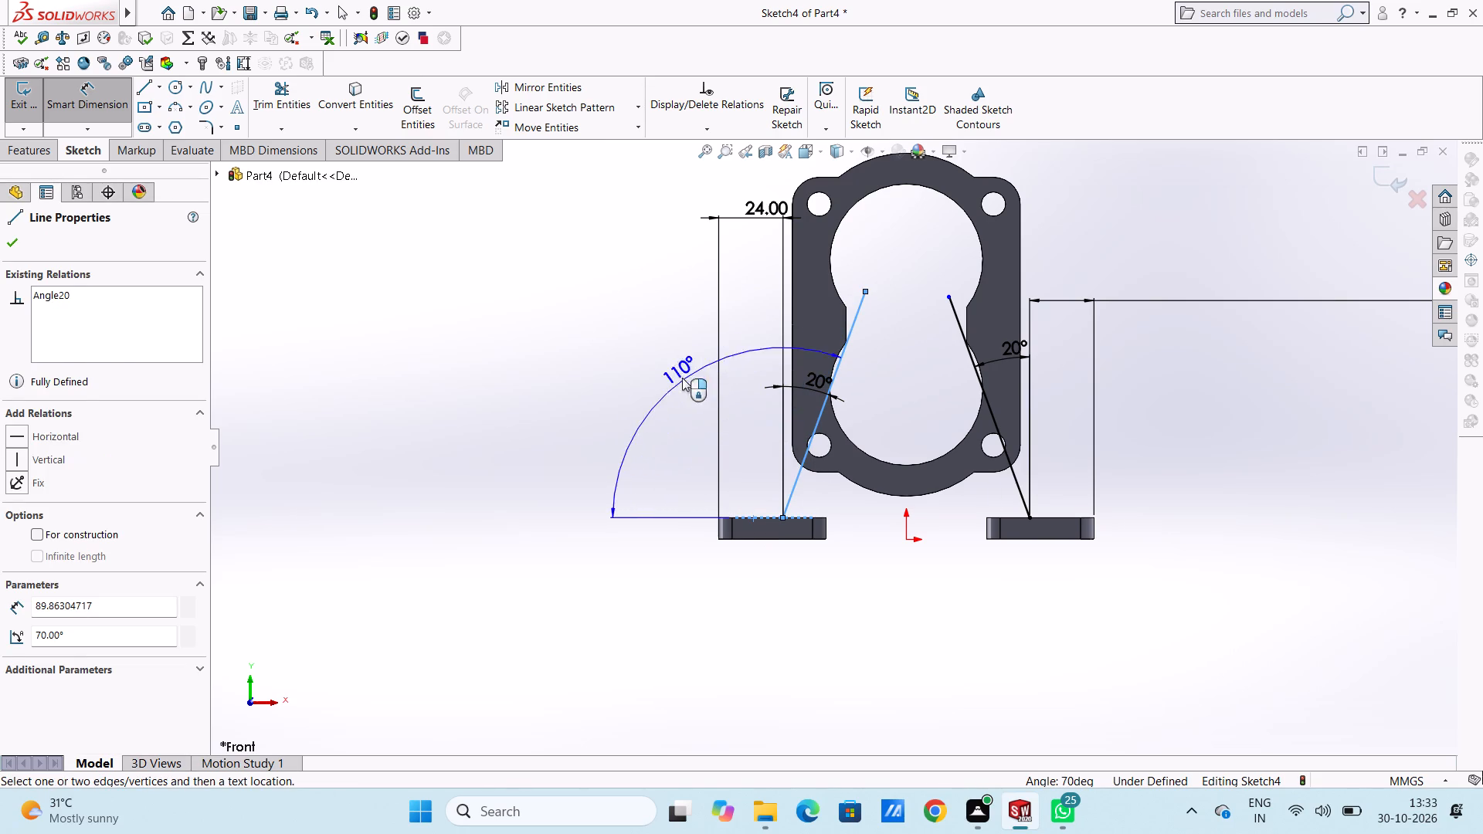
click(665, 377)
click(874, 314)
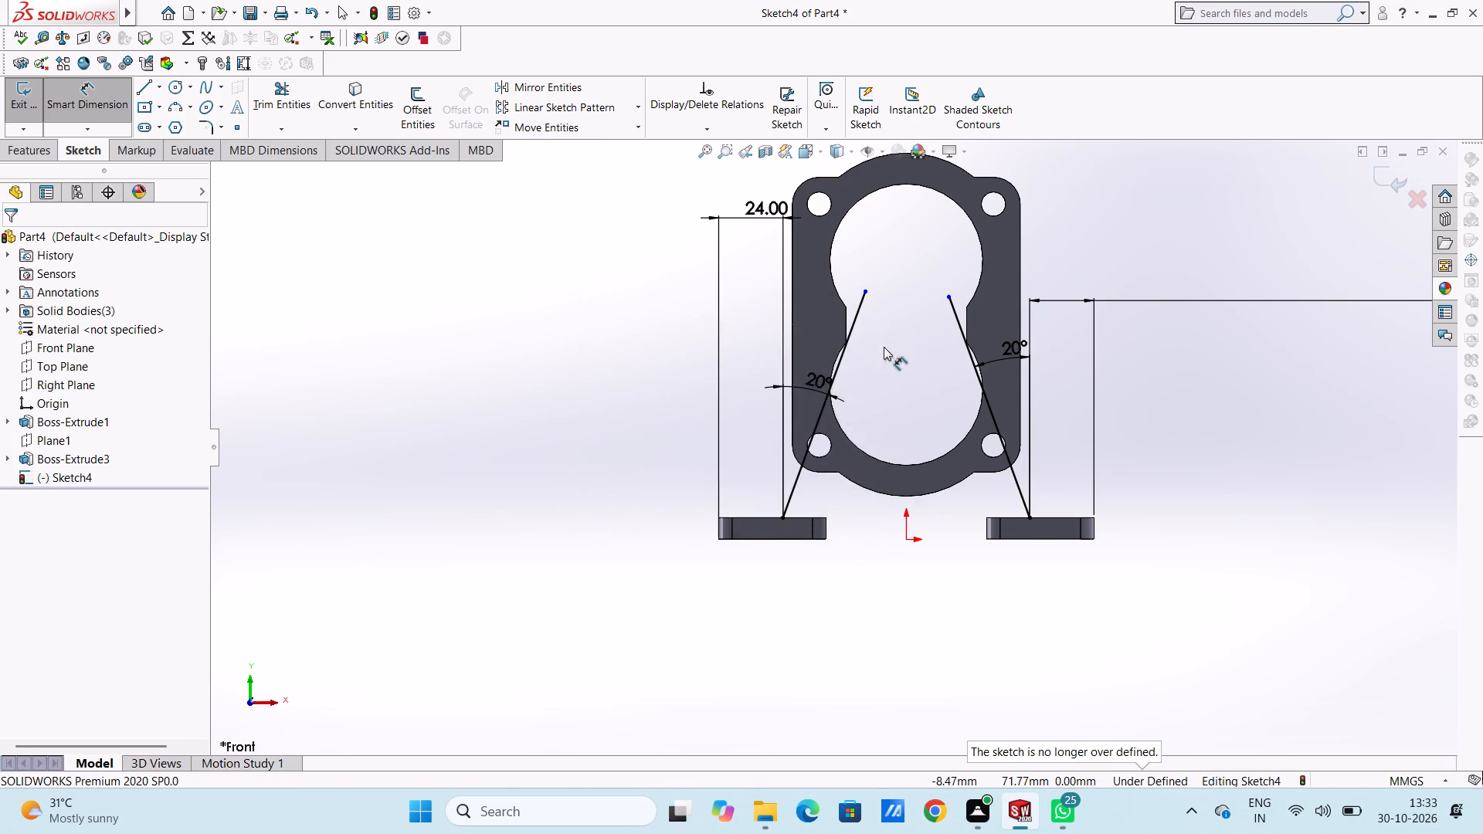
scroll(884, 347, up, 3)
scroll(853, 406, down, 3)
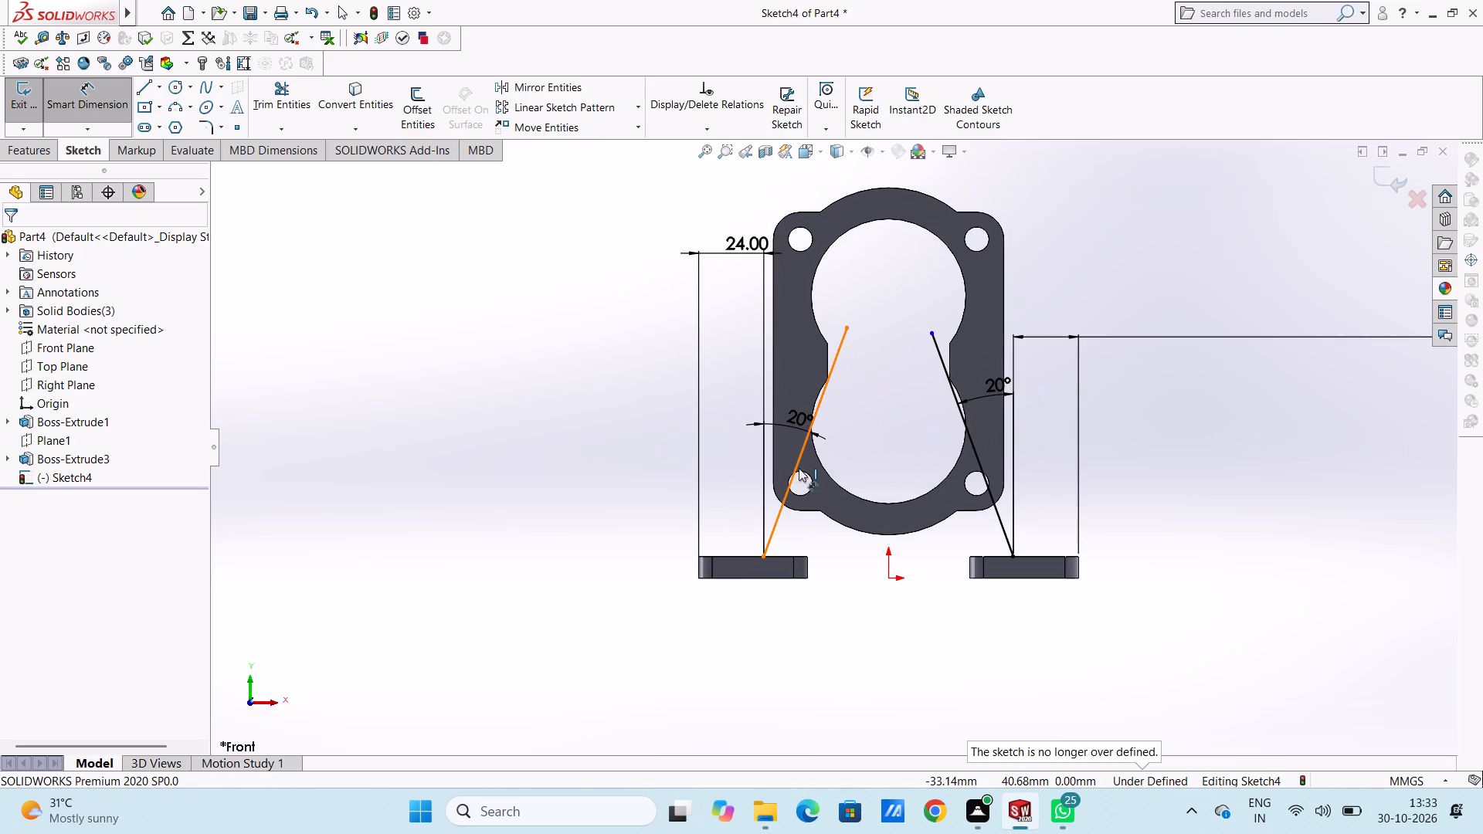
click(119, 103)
Offset the left inclined line 8 mm inward on one side only, with the offset dimension added.
scroll(718, 490, up, 2)
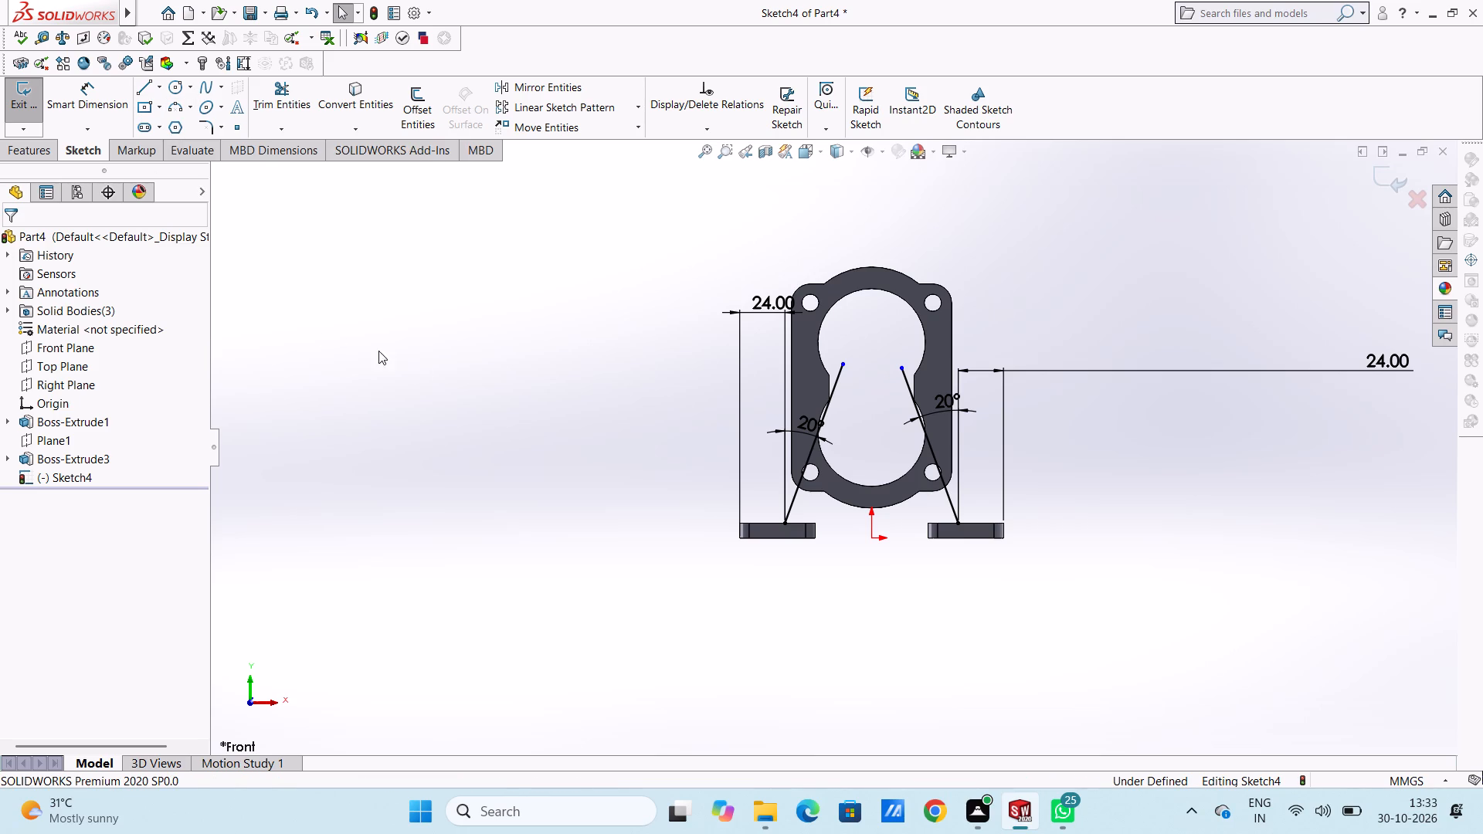
scroll(800, 476, down, 4)
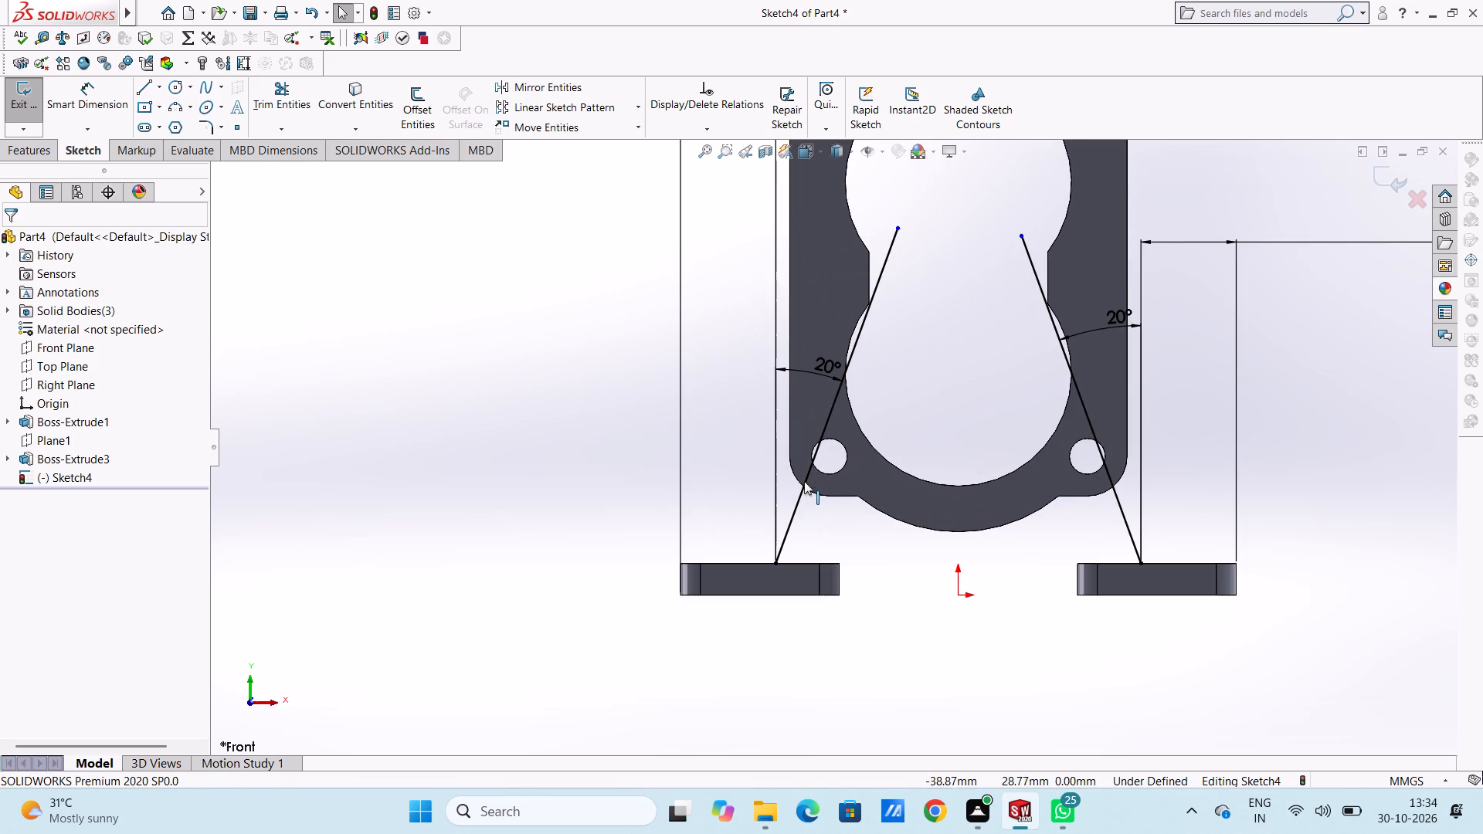
click(416, 91)
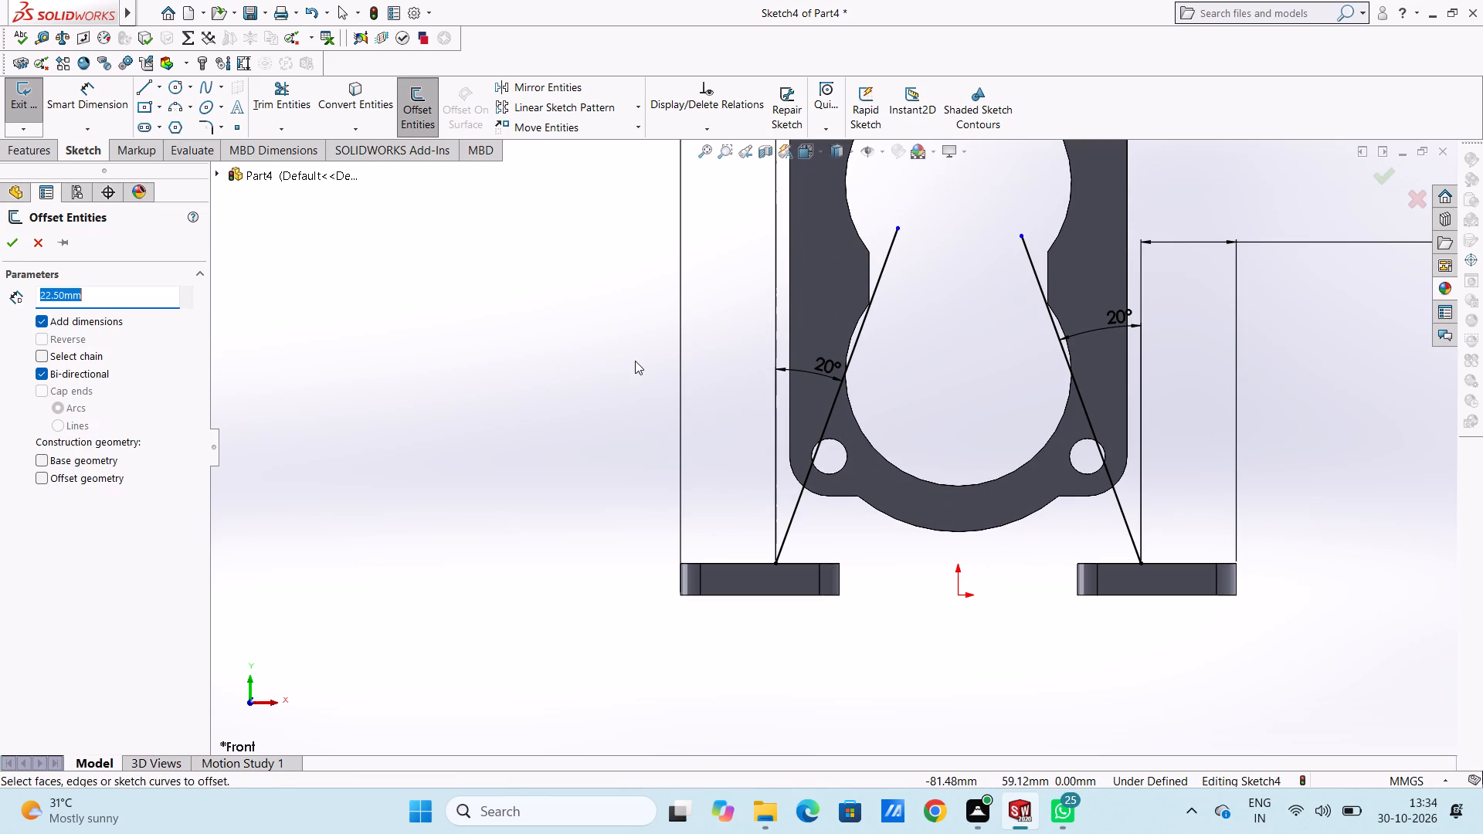
key(8)
key(Return)
click(795, 507)
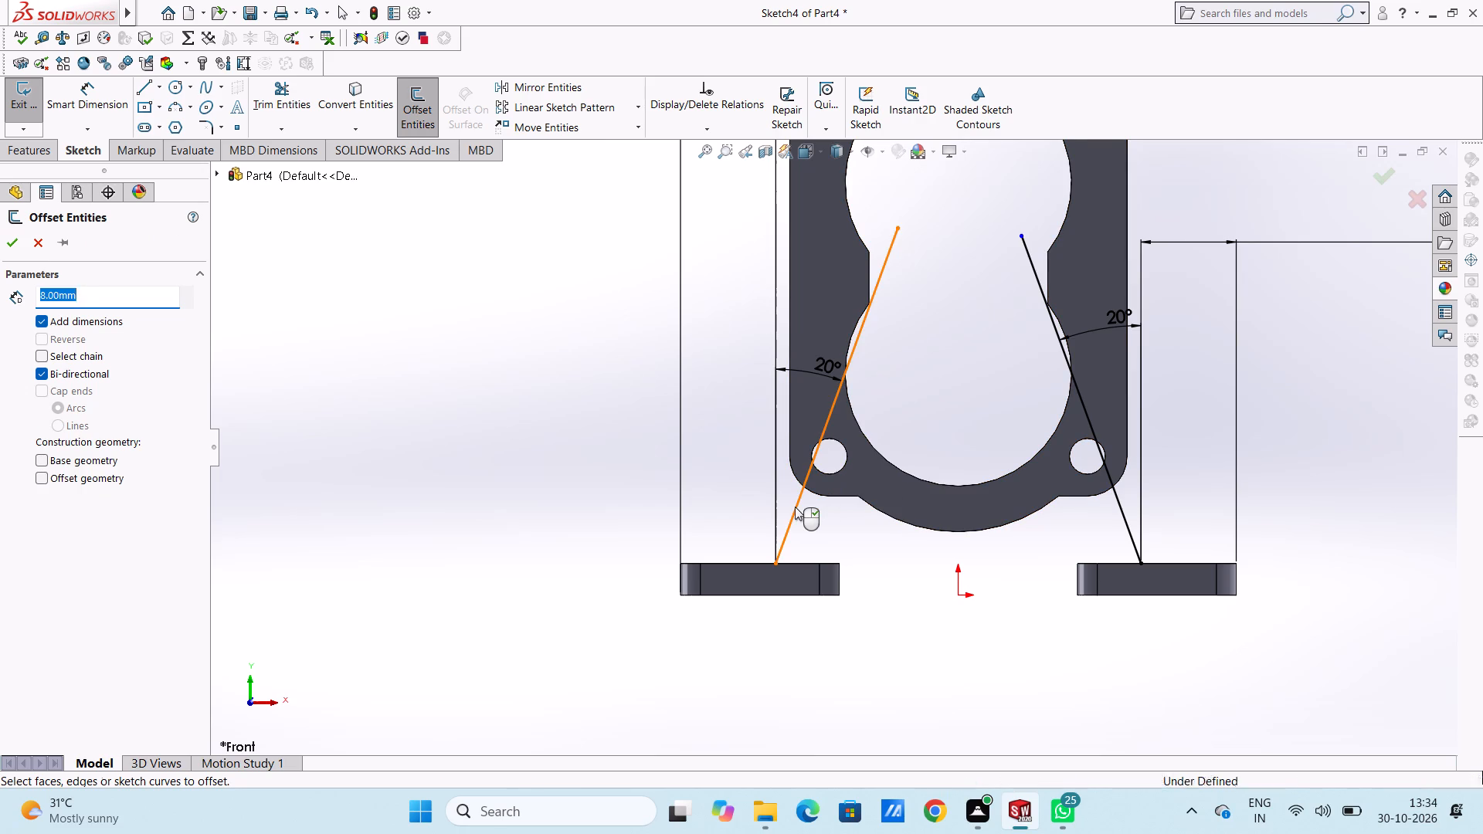
click(40, 371)
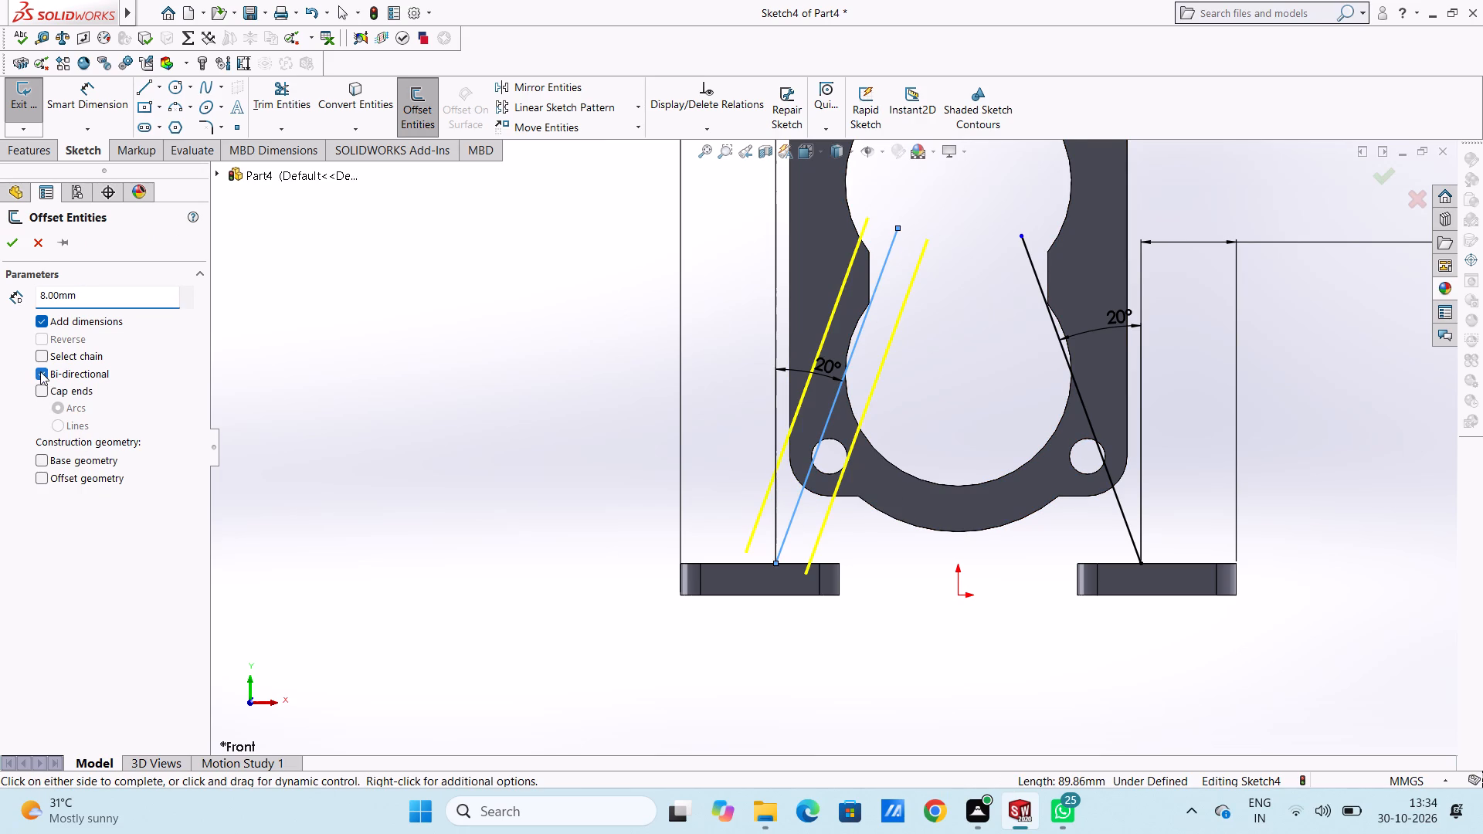
click(1069, 364)
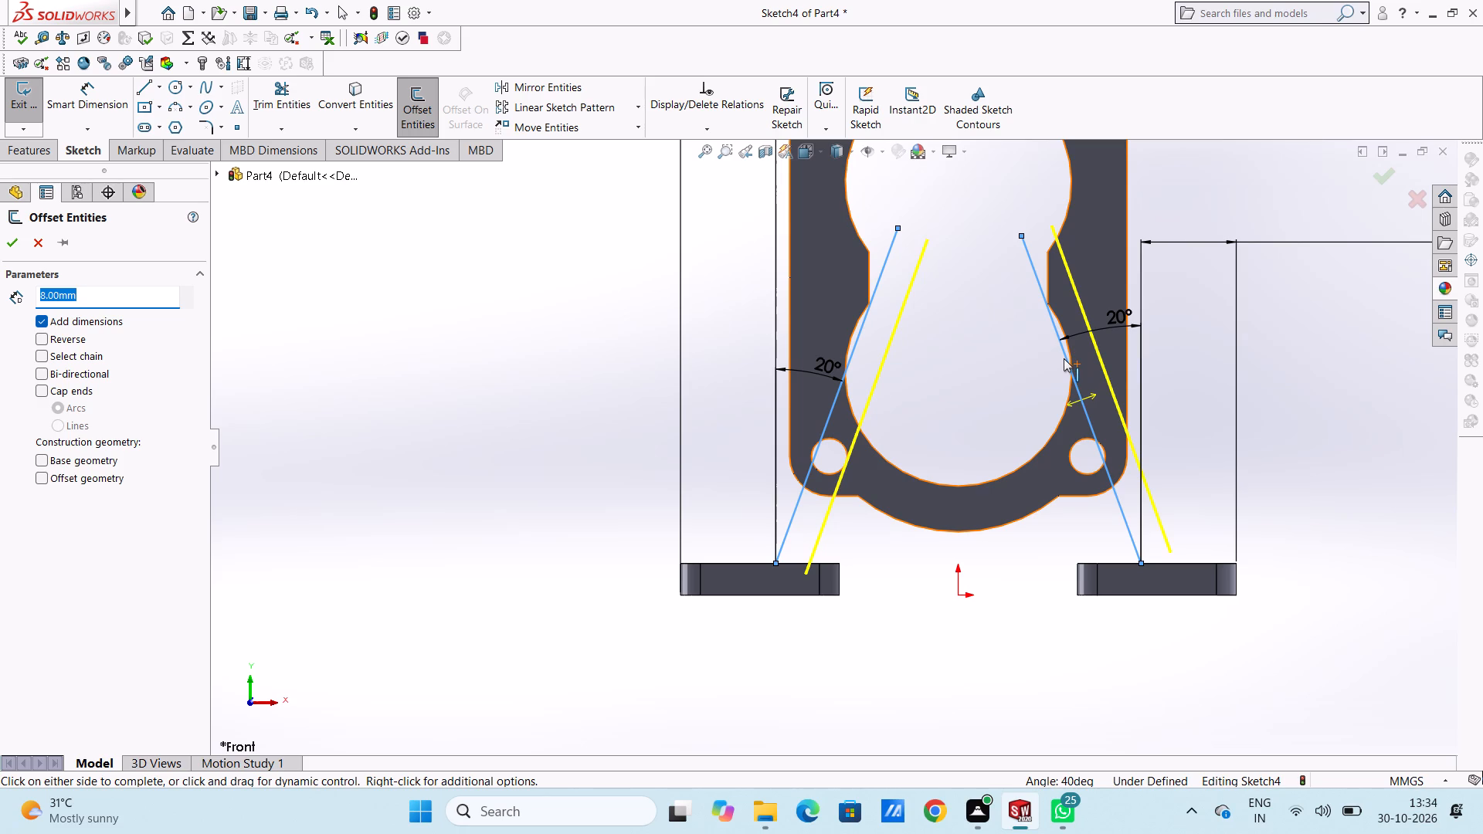
click(1065, 358)
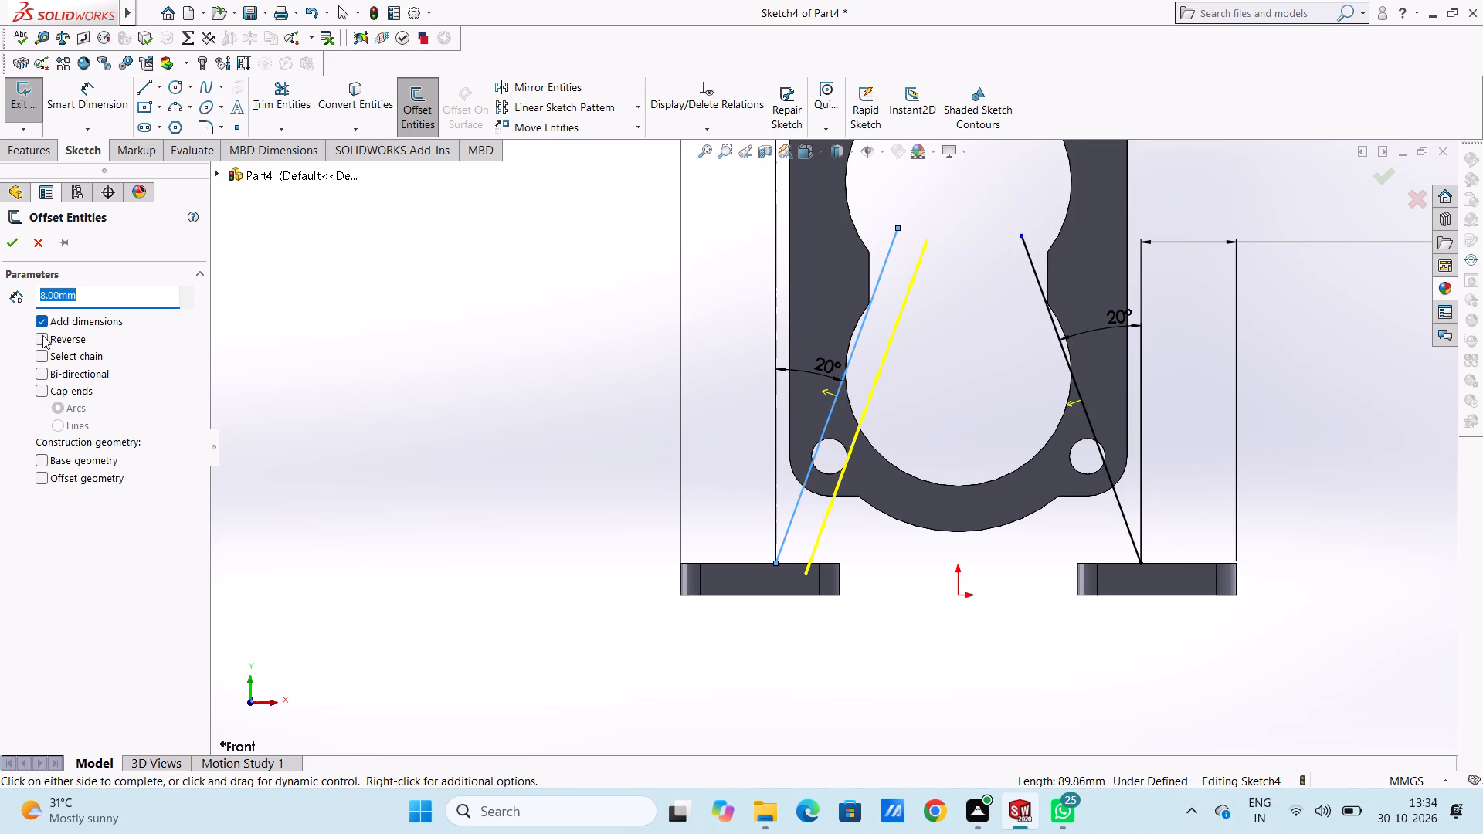
click(6, 242)
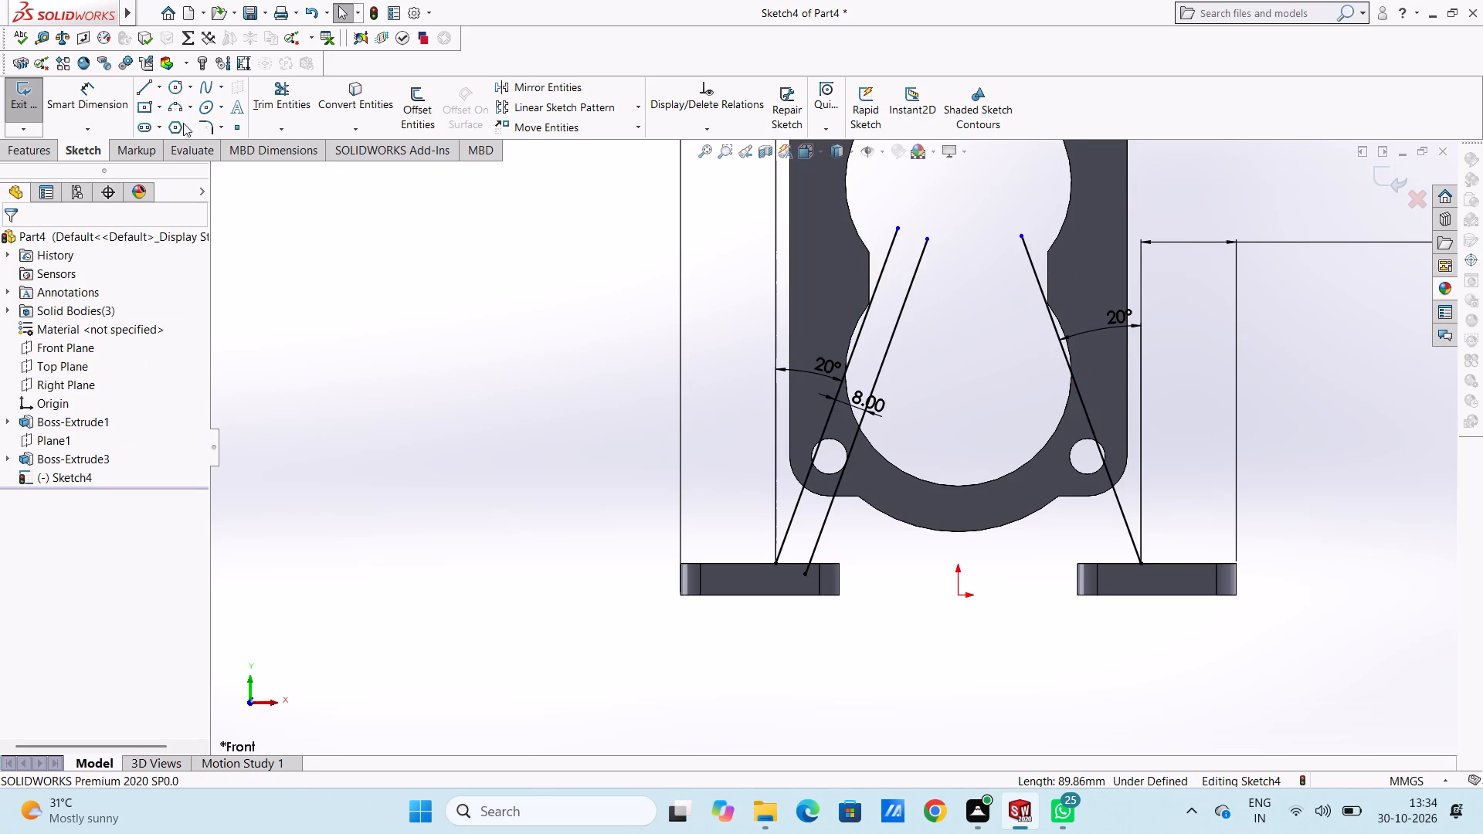
Offset the right inclined line 8 mm inward, reversing the offset direction toward the housing's centre.
click(414, 106)
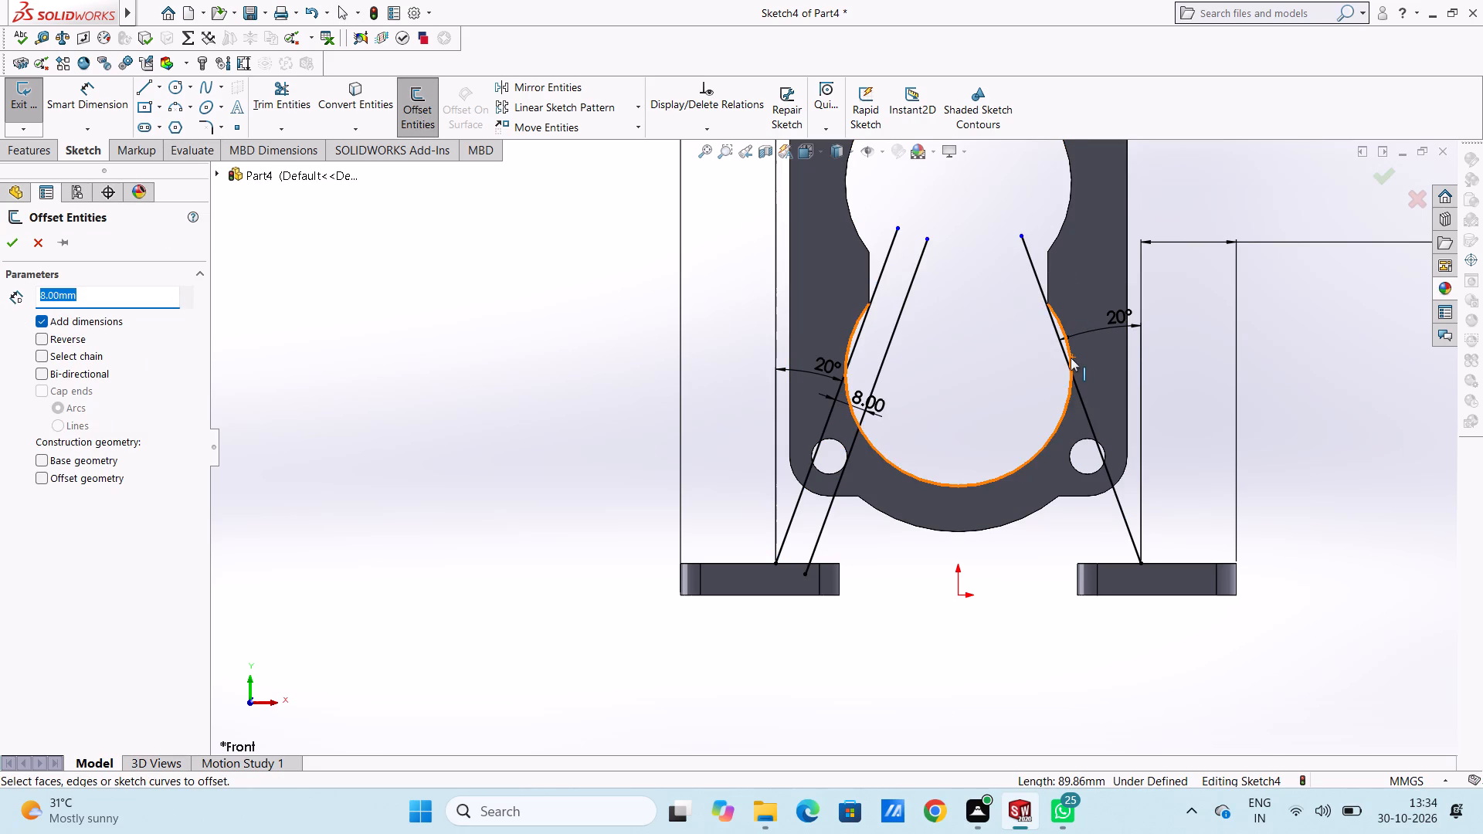
click(1067, 358)
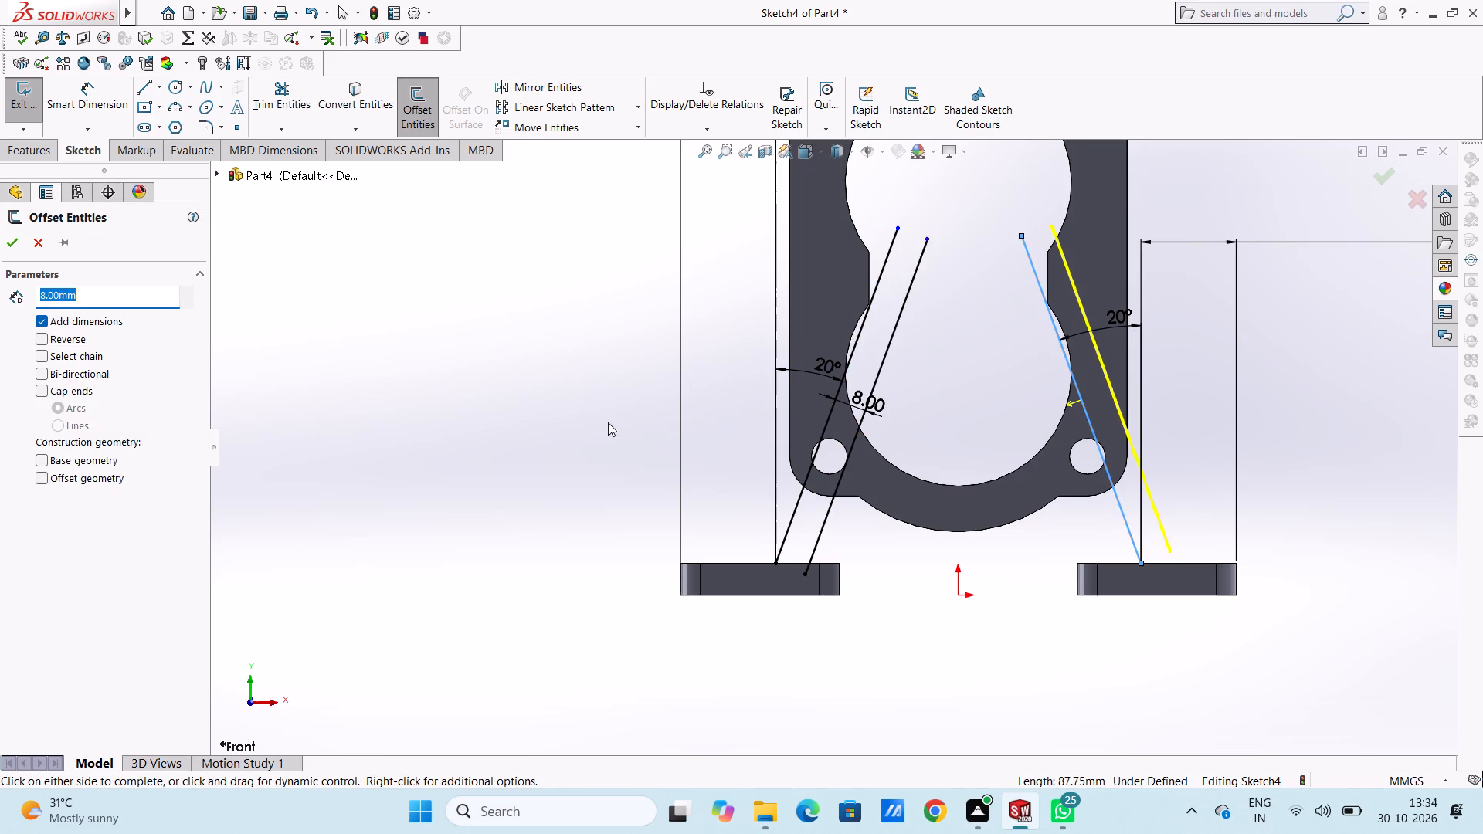
click(40, 336)
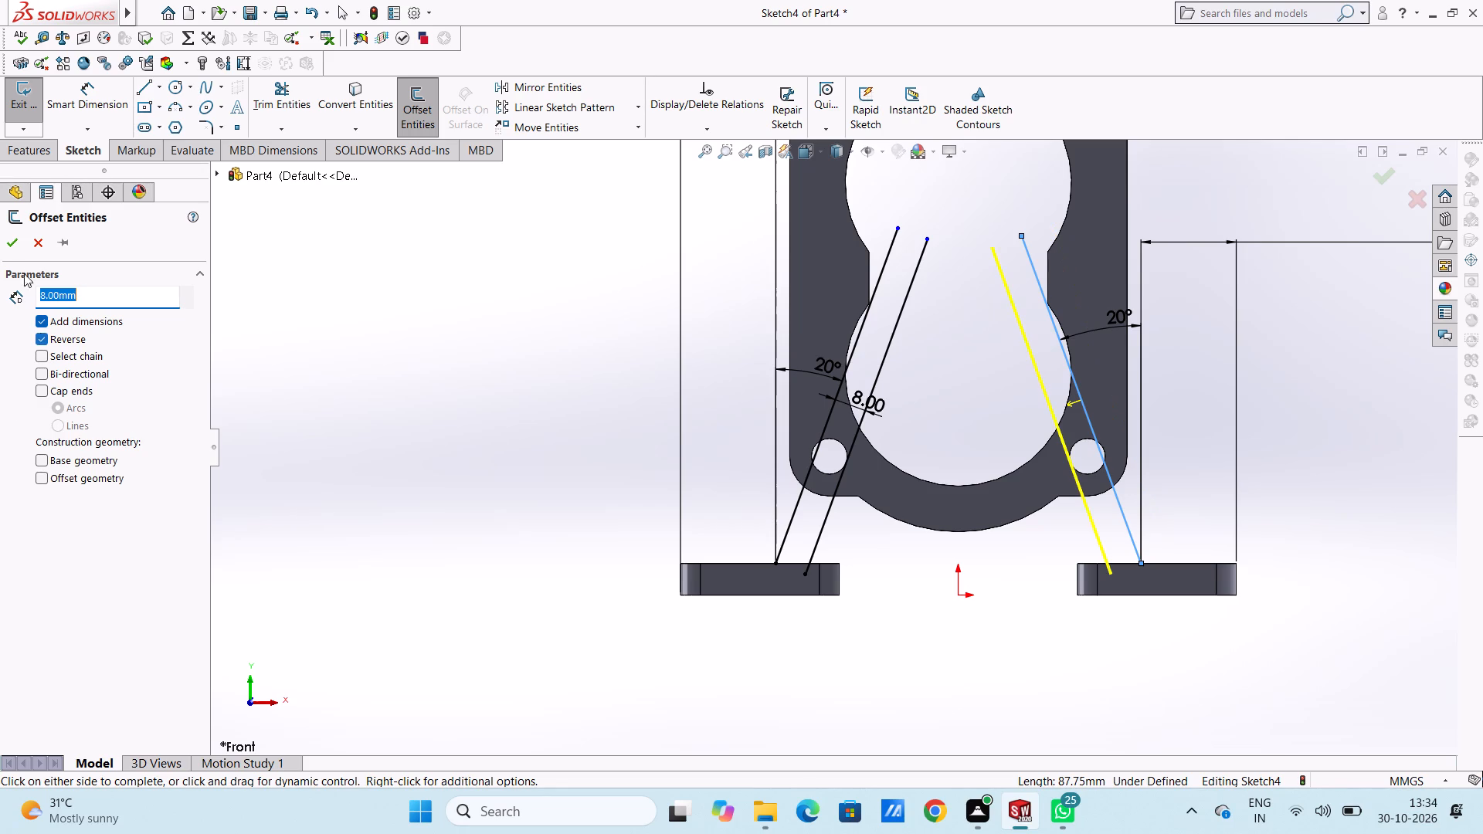
click(10, 241)
click(540, 312)
Trace the housing's two lower rounded corners with three-point arcs of about 10 mm radius.
scroll(540, 312, up, 1)
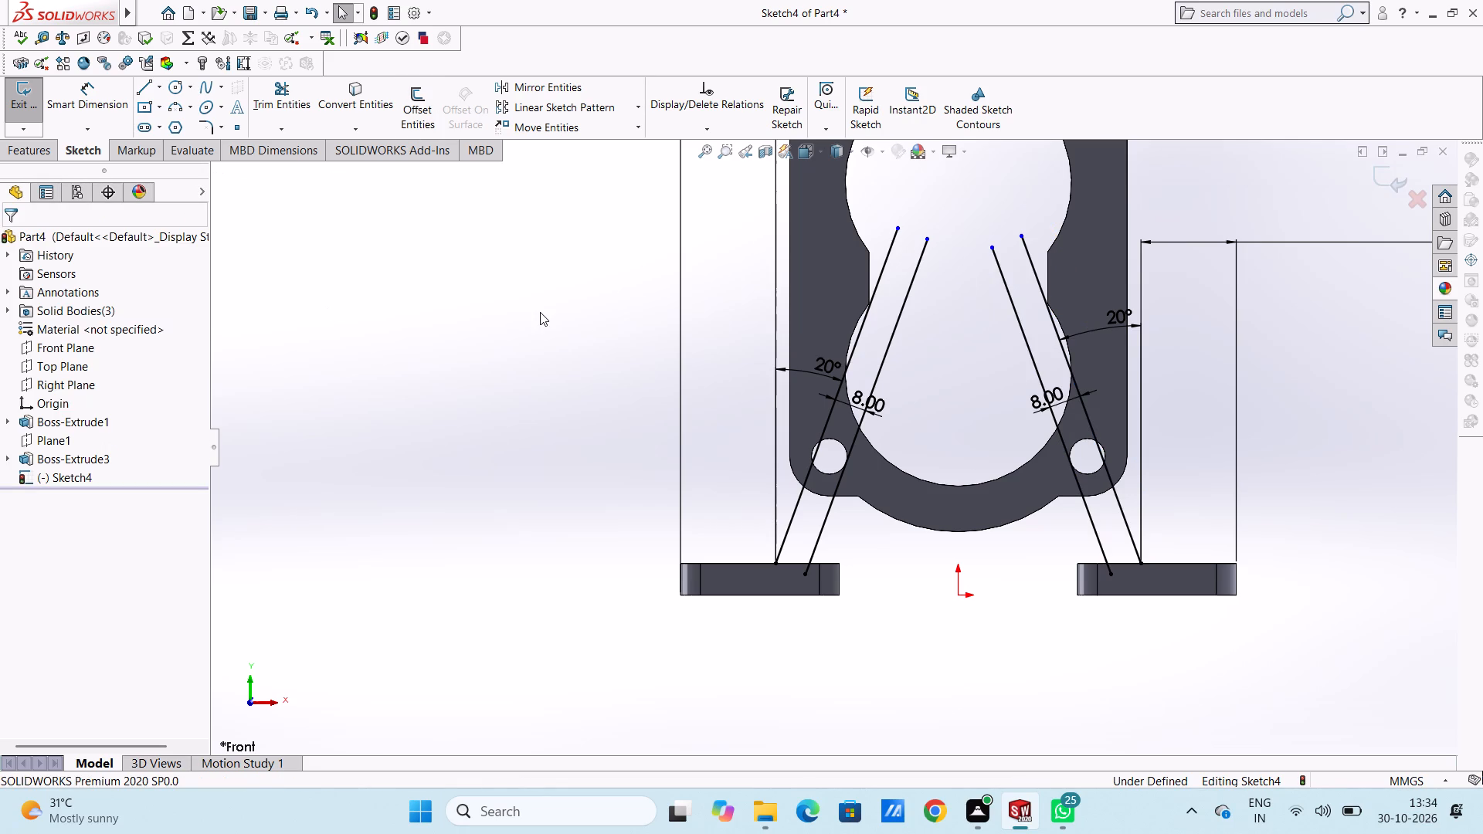
scroll(540, 312, up, 1)
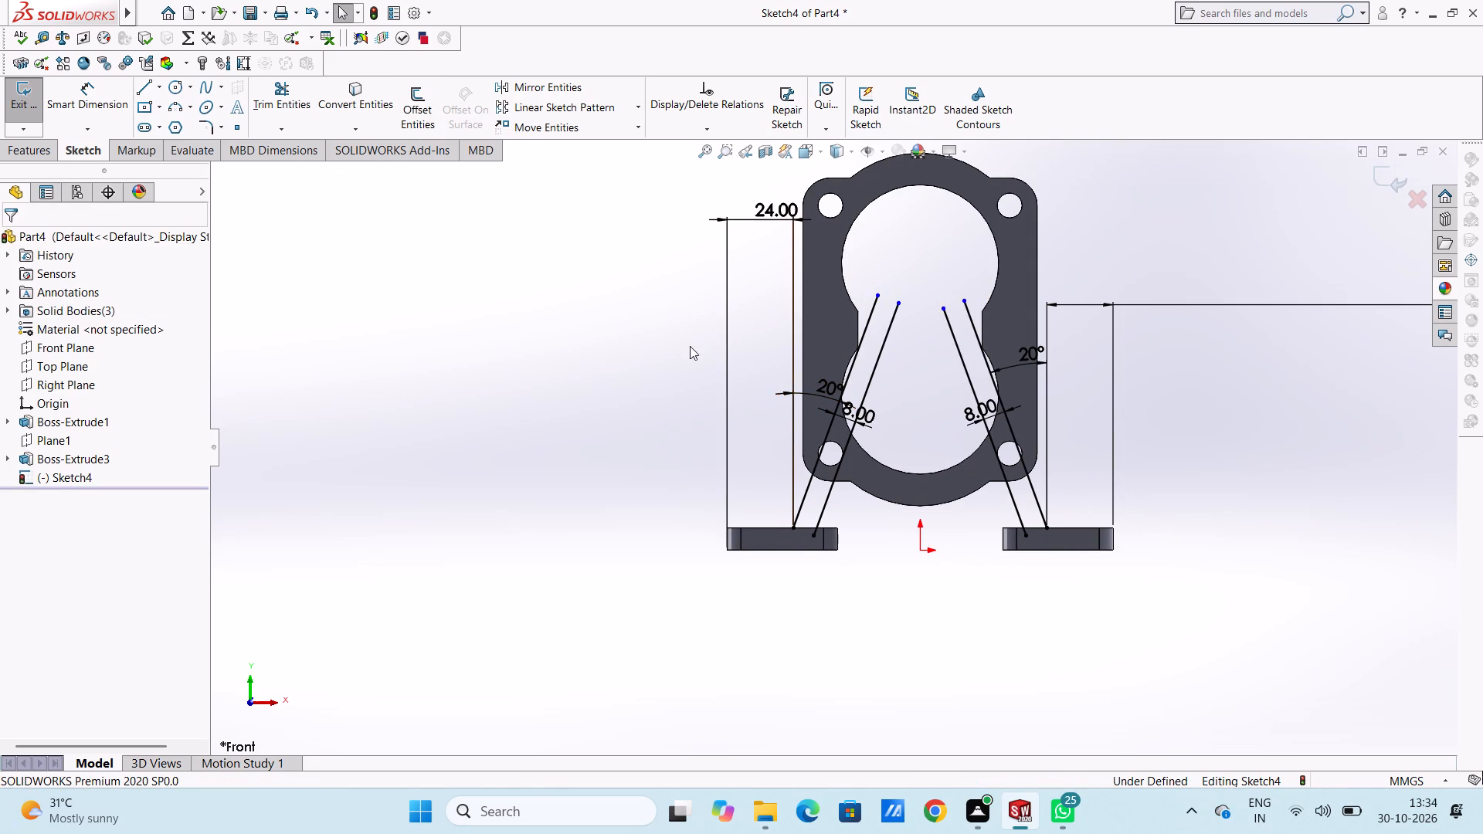
scroll(659, 344, up, 1)
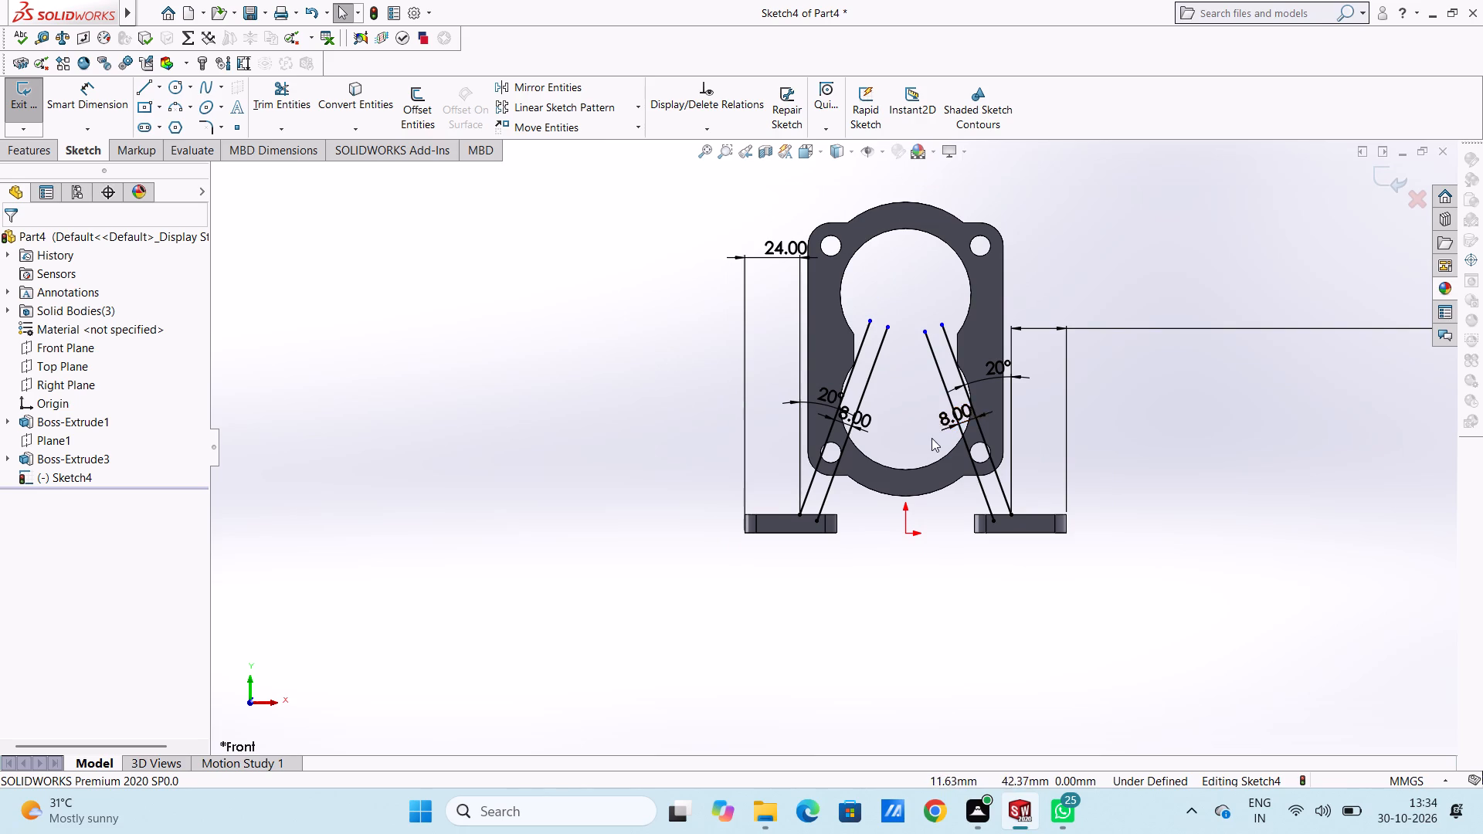
scroll(932, 438, down, 1)
scroll(917, 463, up, 2)
scroll(902, 485, down, 2)
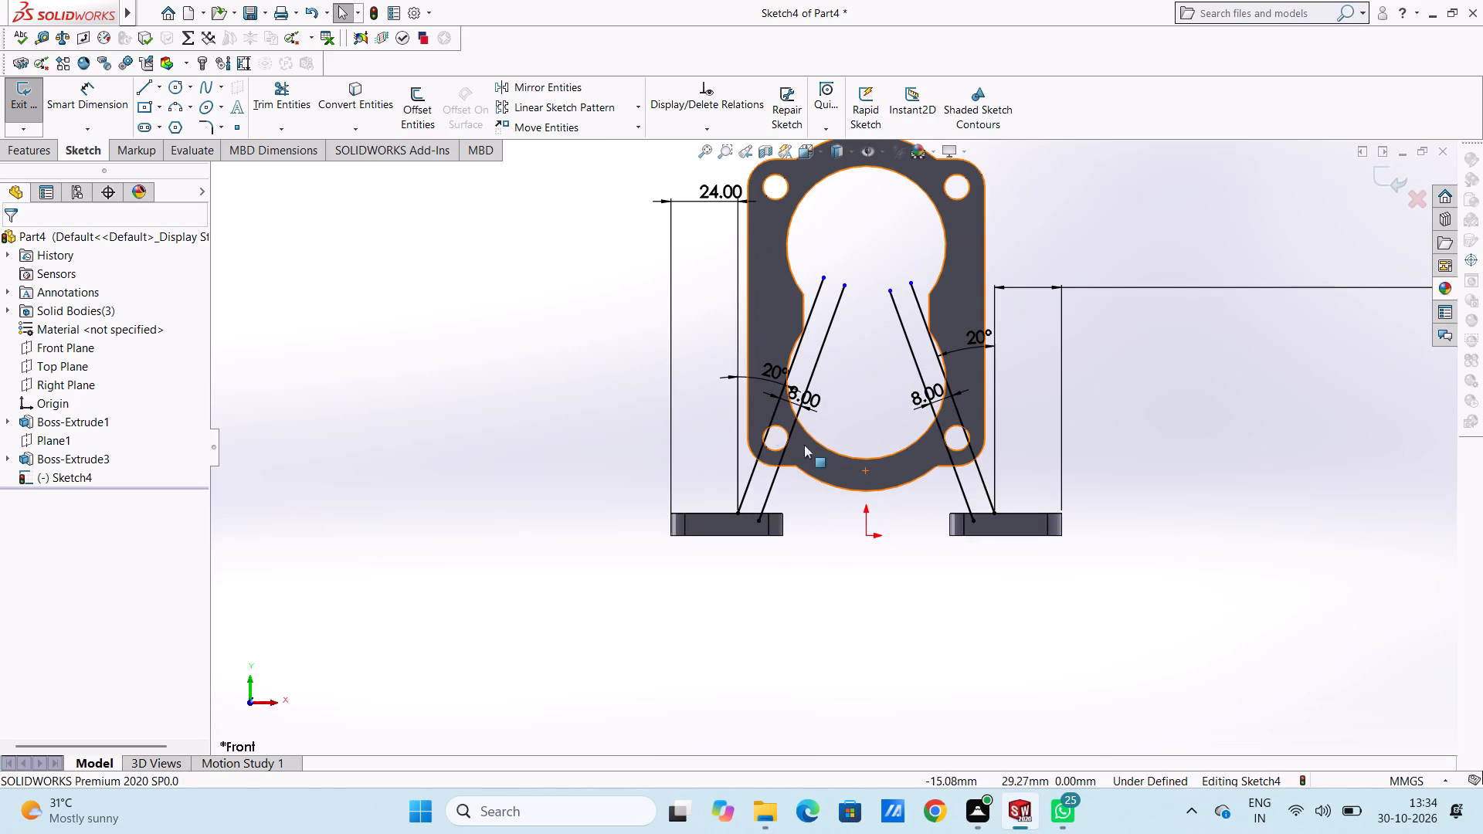
click(172, 103)
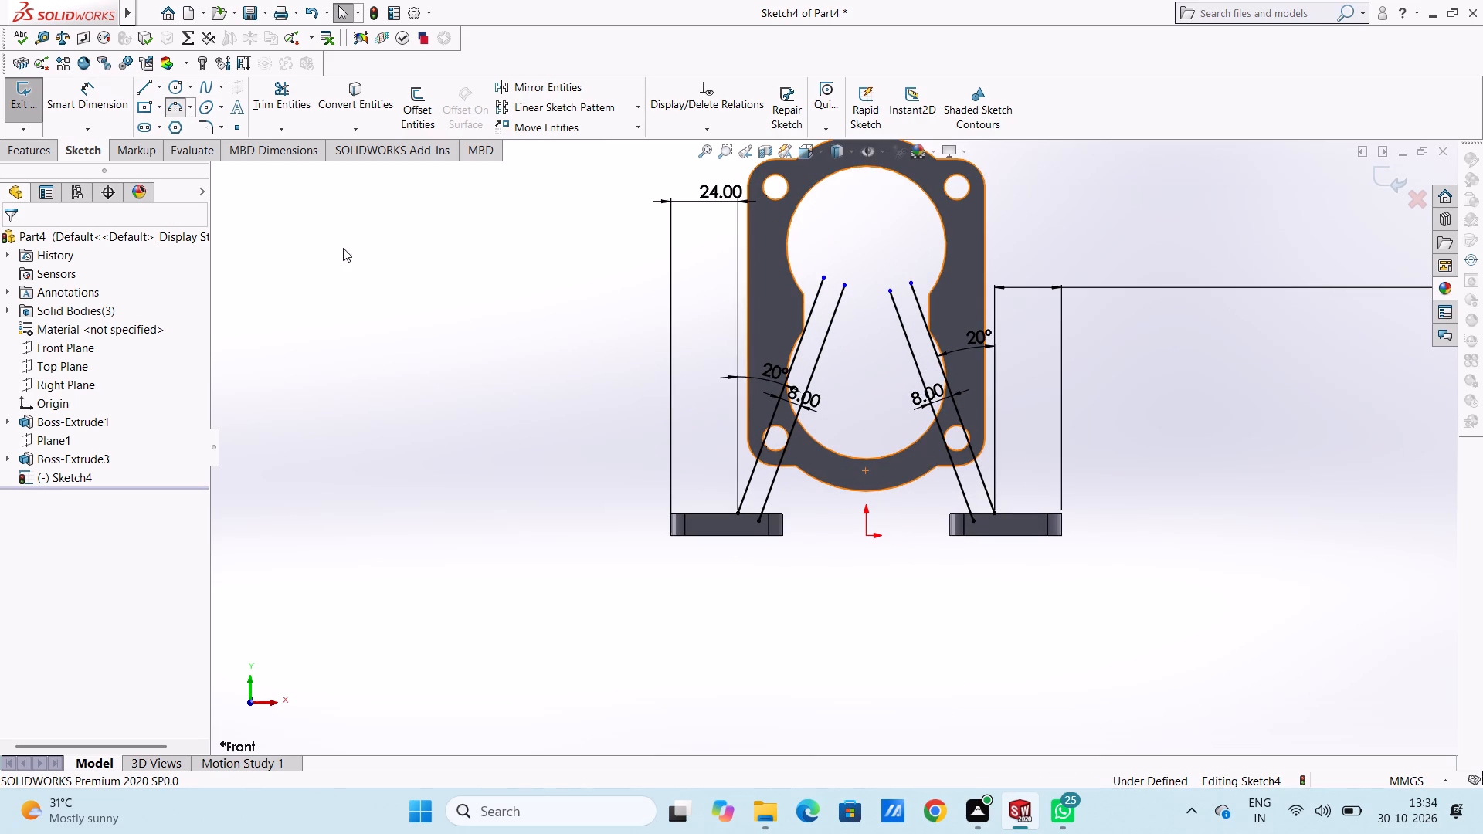
scroll(796, 492, down, 5)
click(683, 347)
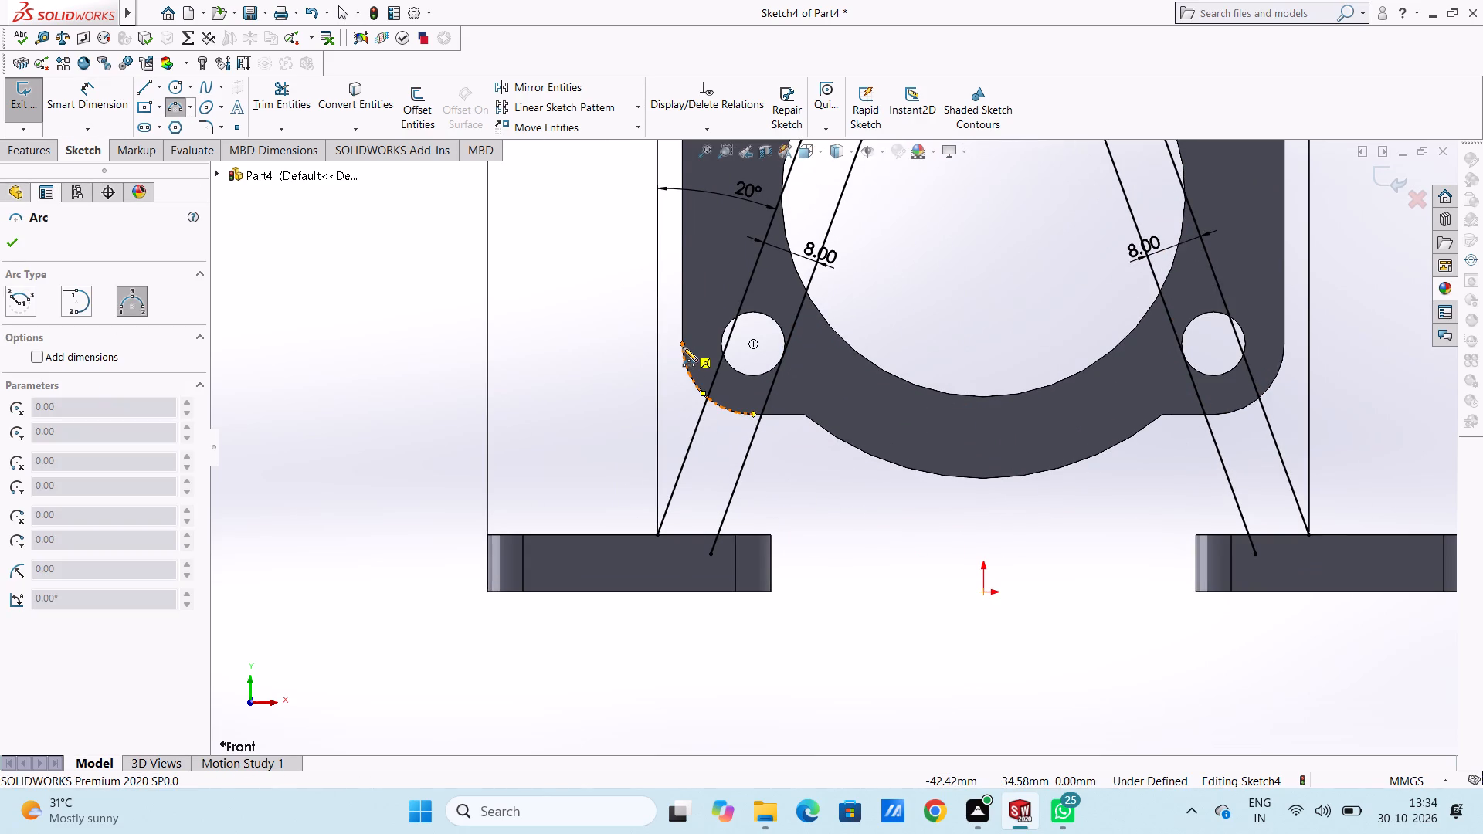
click(753, 416)
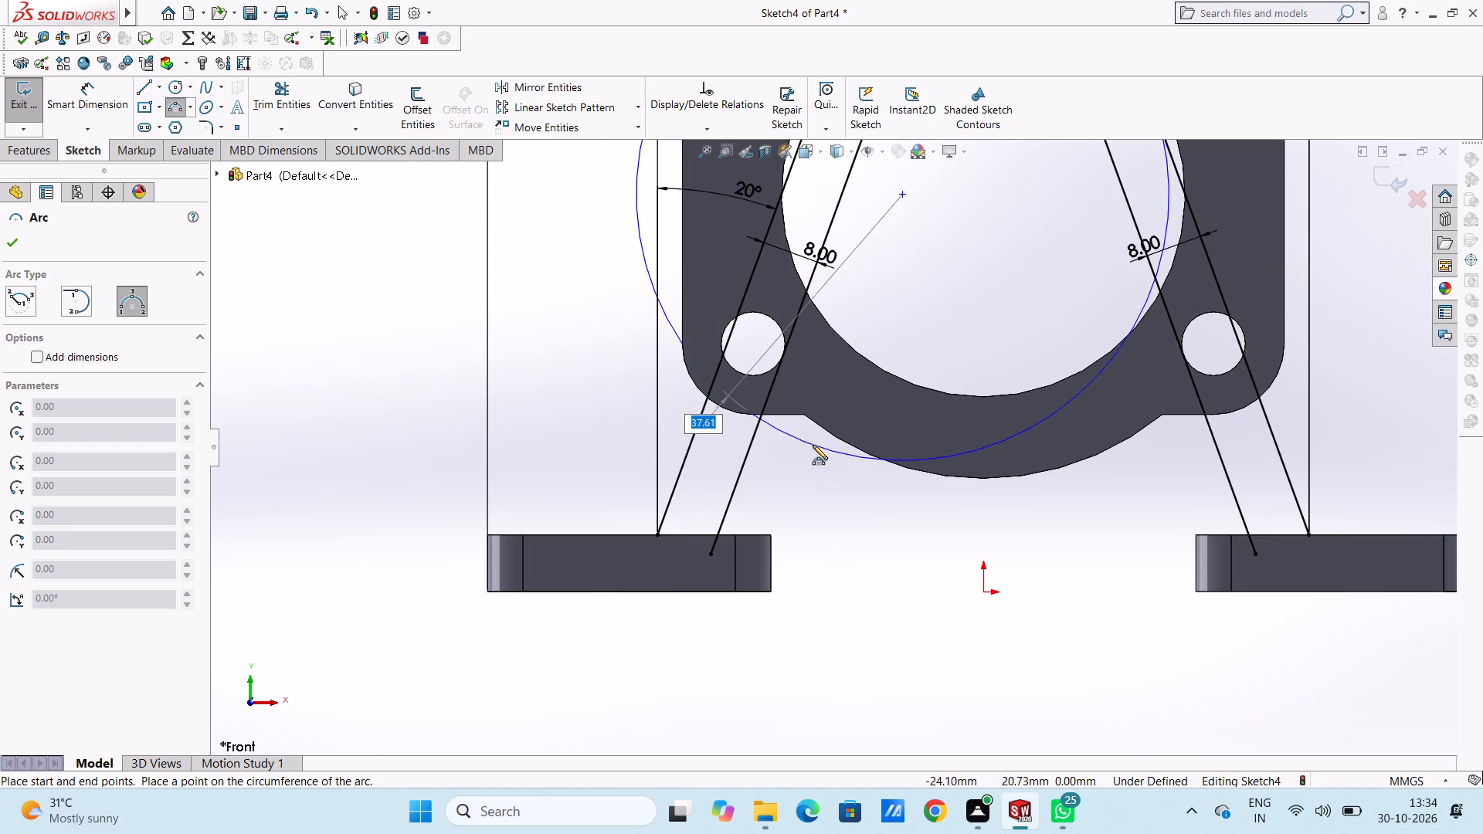
click(728, 412)
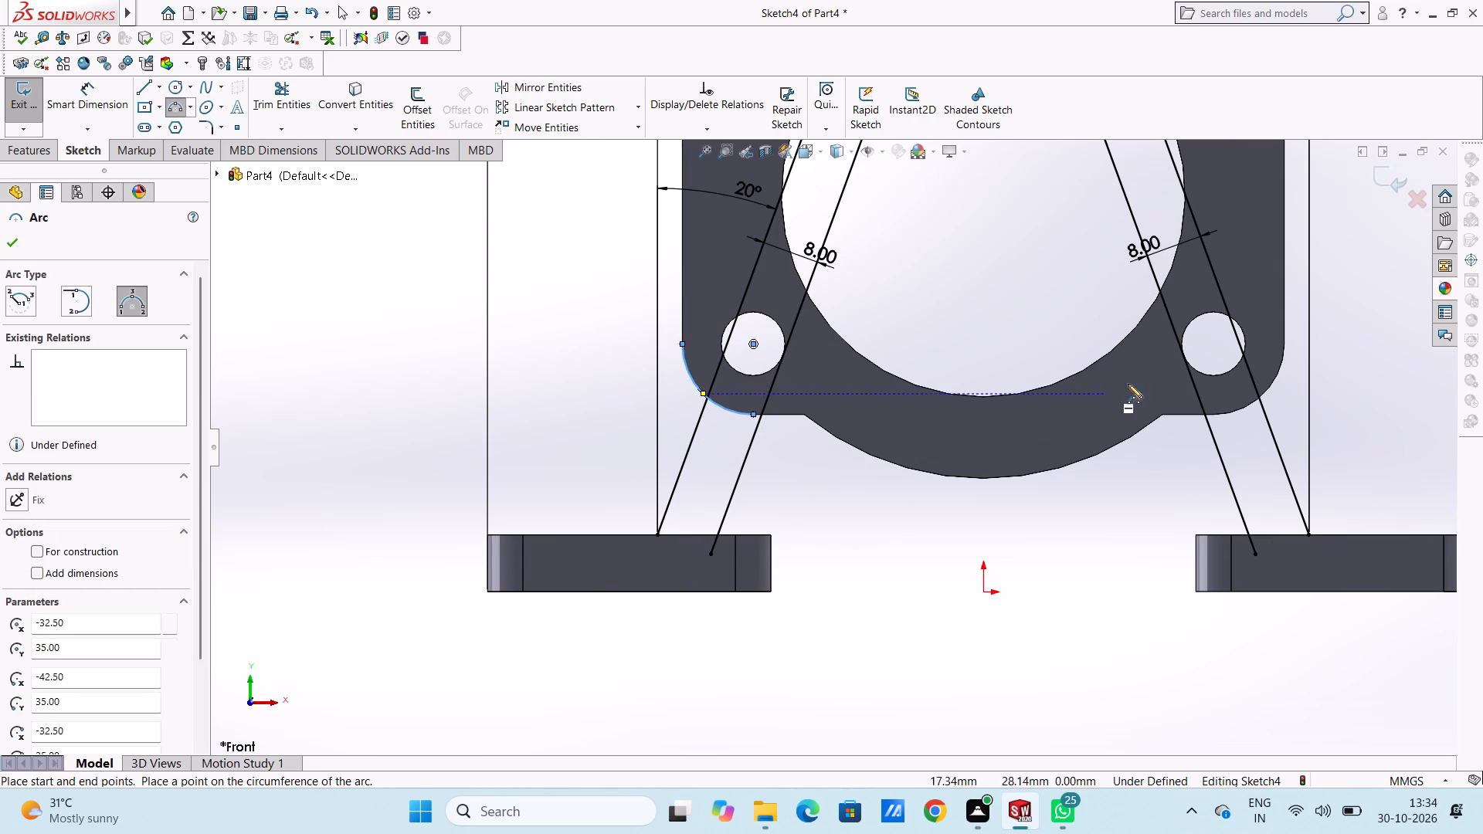
click(1284, 344)
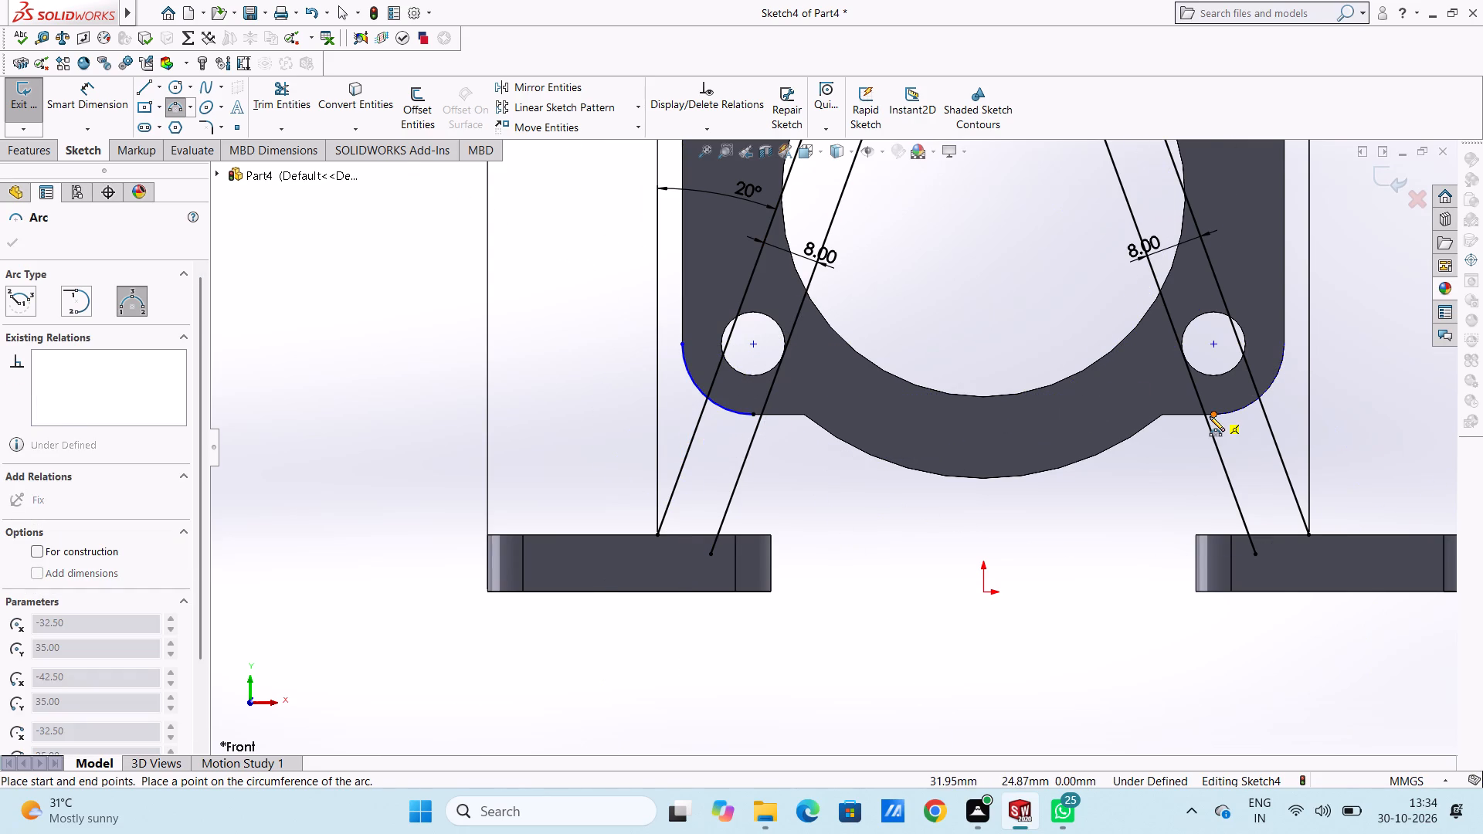
click(1210, 416)
click(1247, 404)
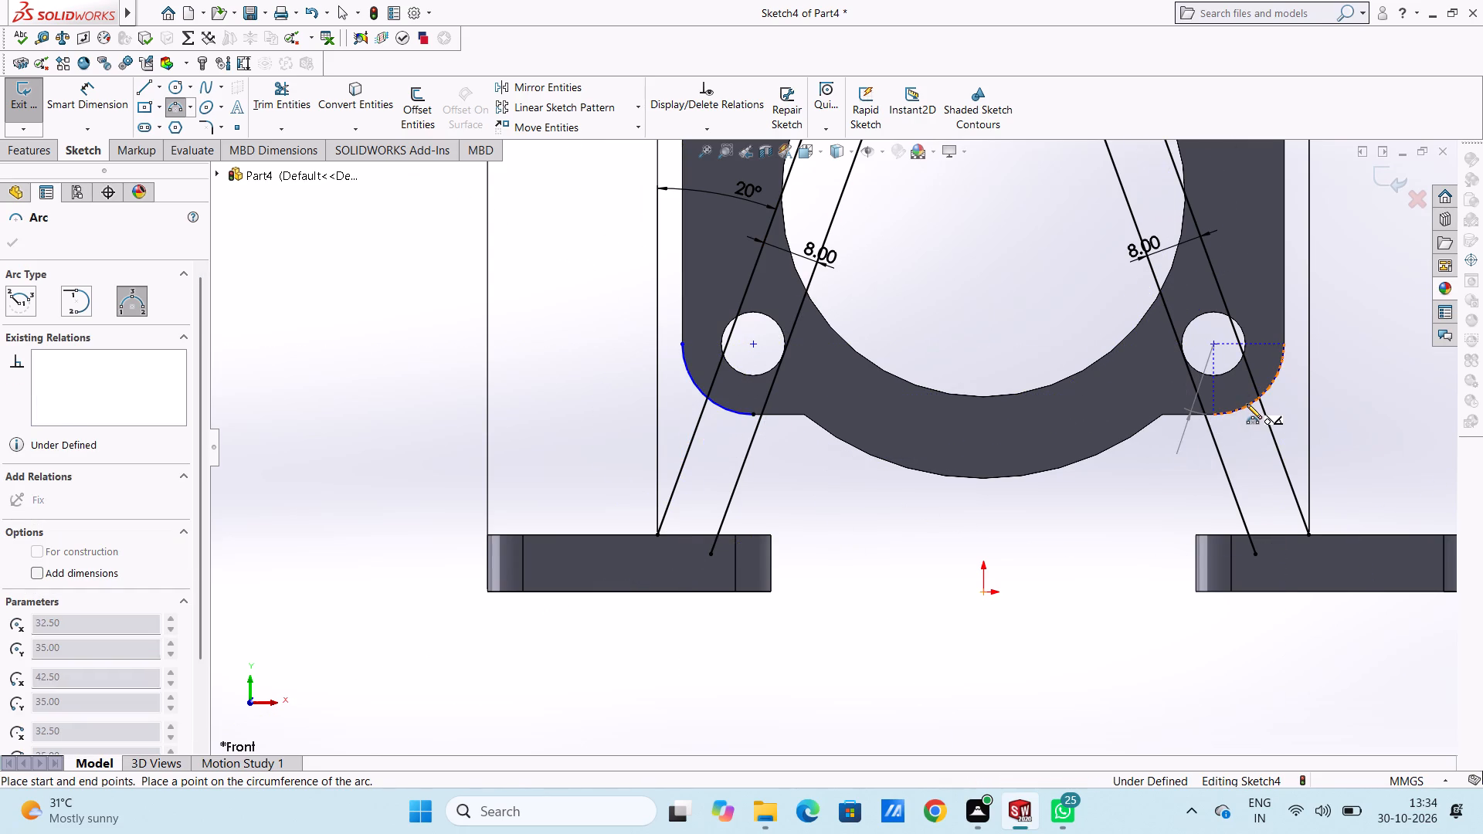
Trace the housing's bottom central curve with a three-point arc of about 40 mm radius.
click(804, 416)
click(1161, 416)
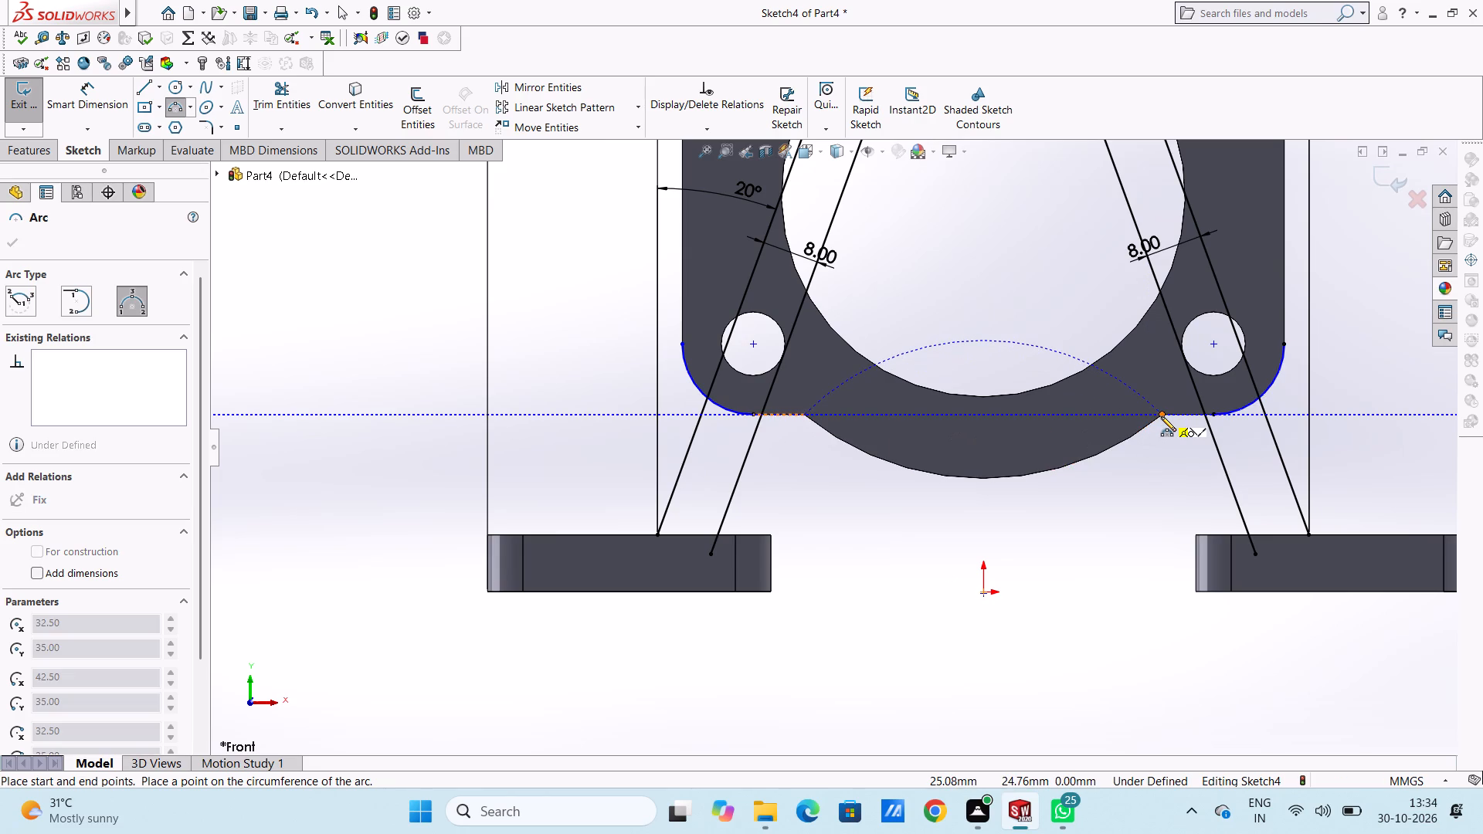
click(1029, 471)
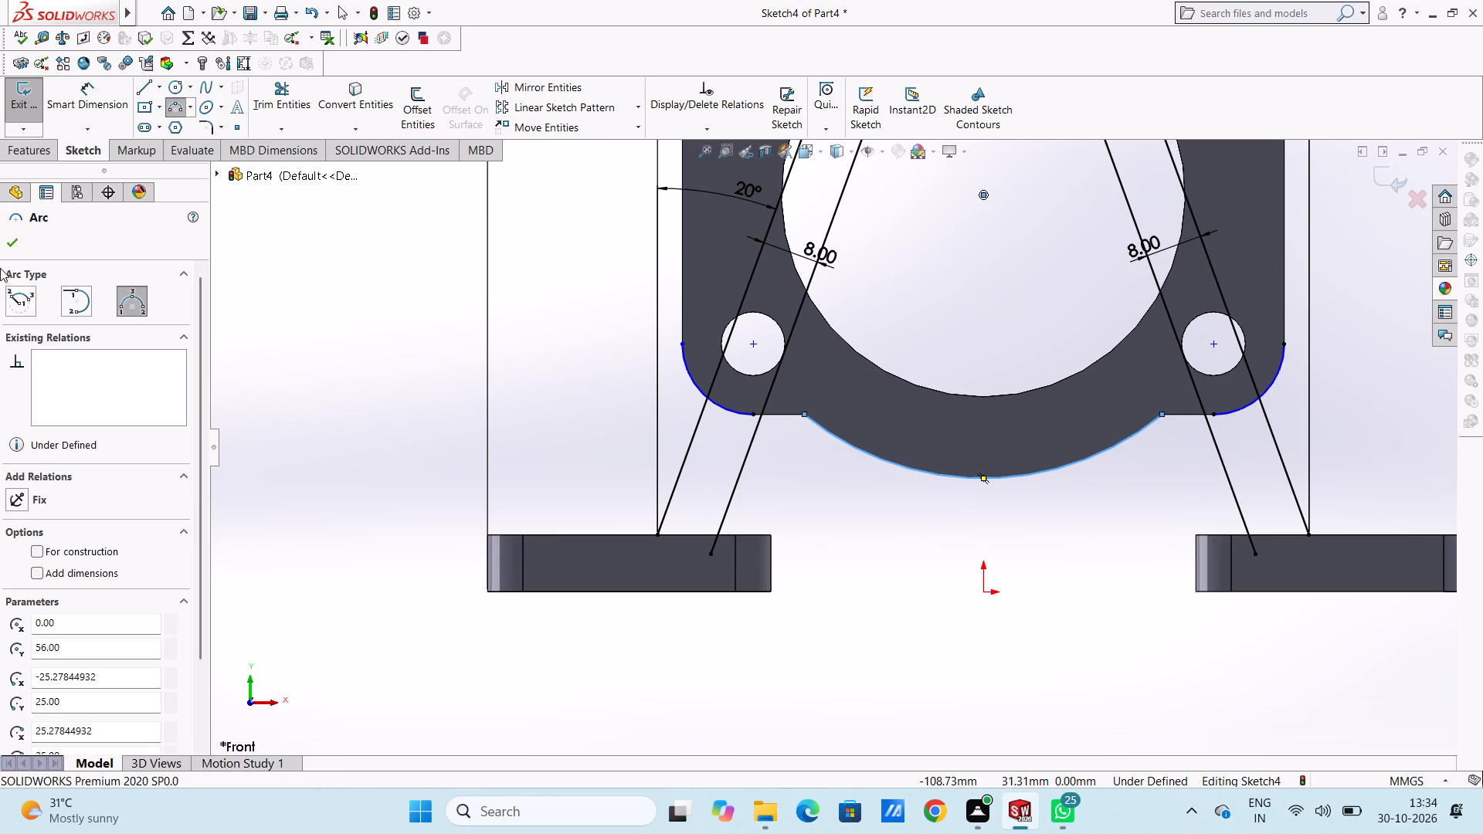
click(8, 243)
click(471, 304)
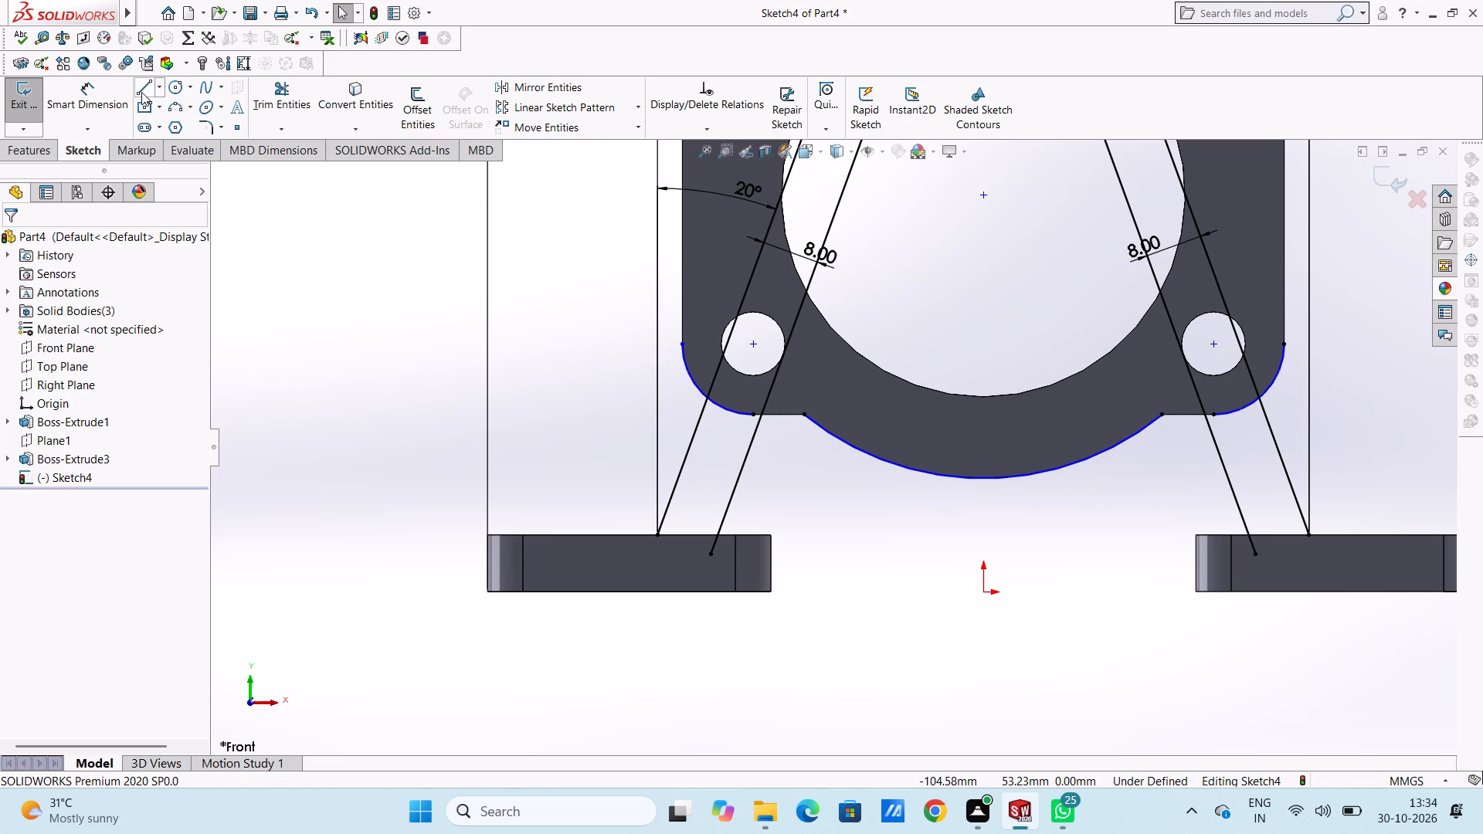
Draw two horizontal lines, each about 7.22 mm long, joining the lower corner arcs to the bottom central arc.
click(141, 92)
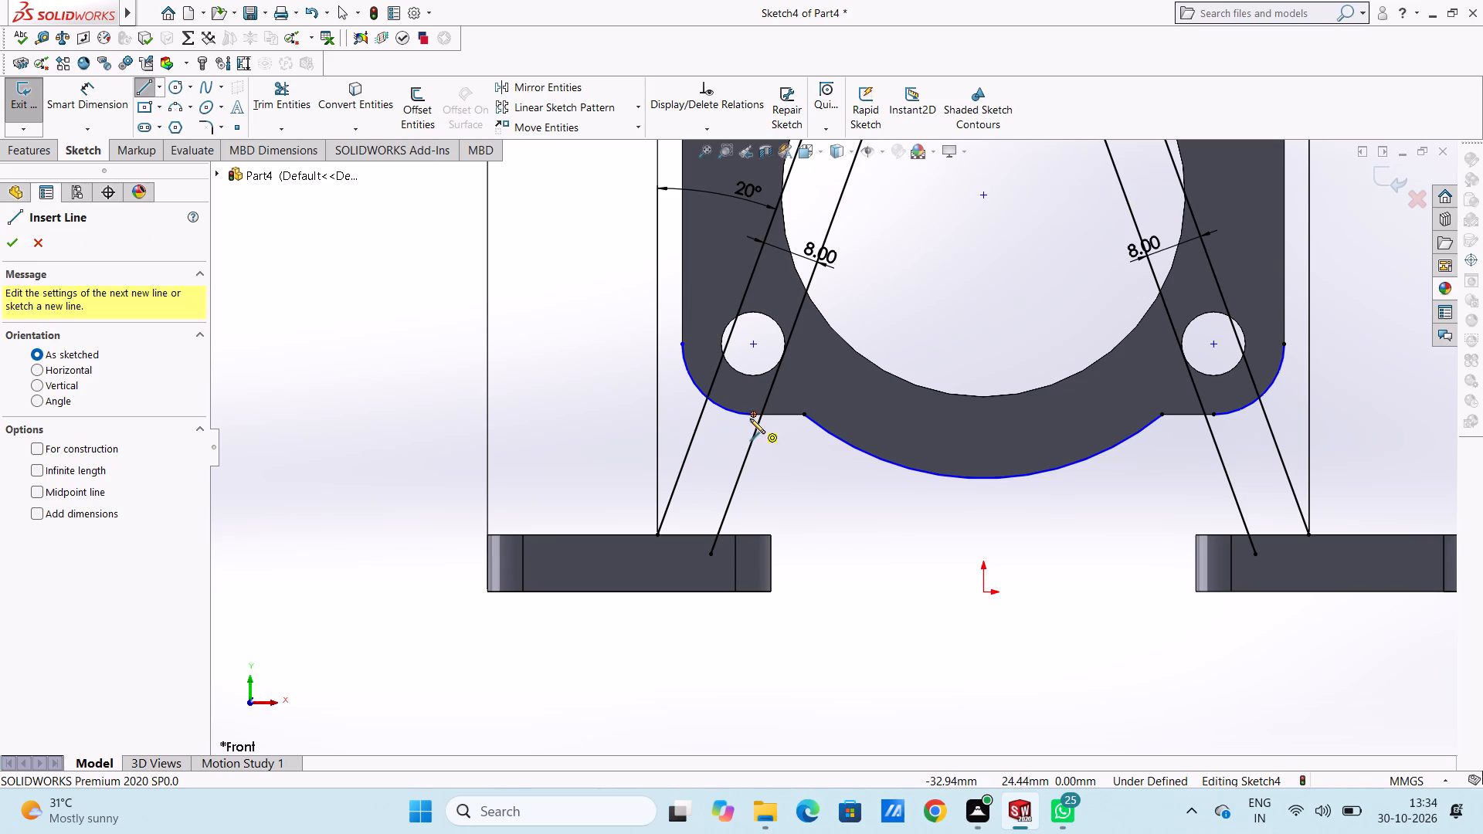
click(752, 416)
click(805, 415)
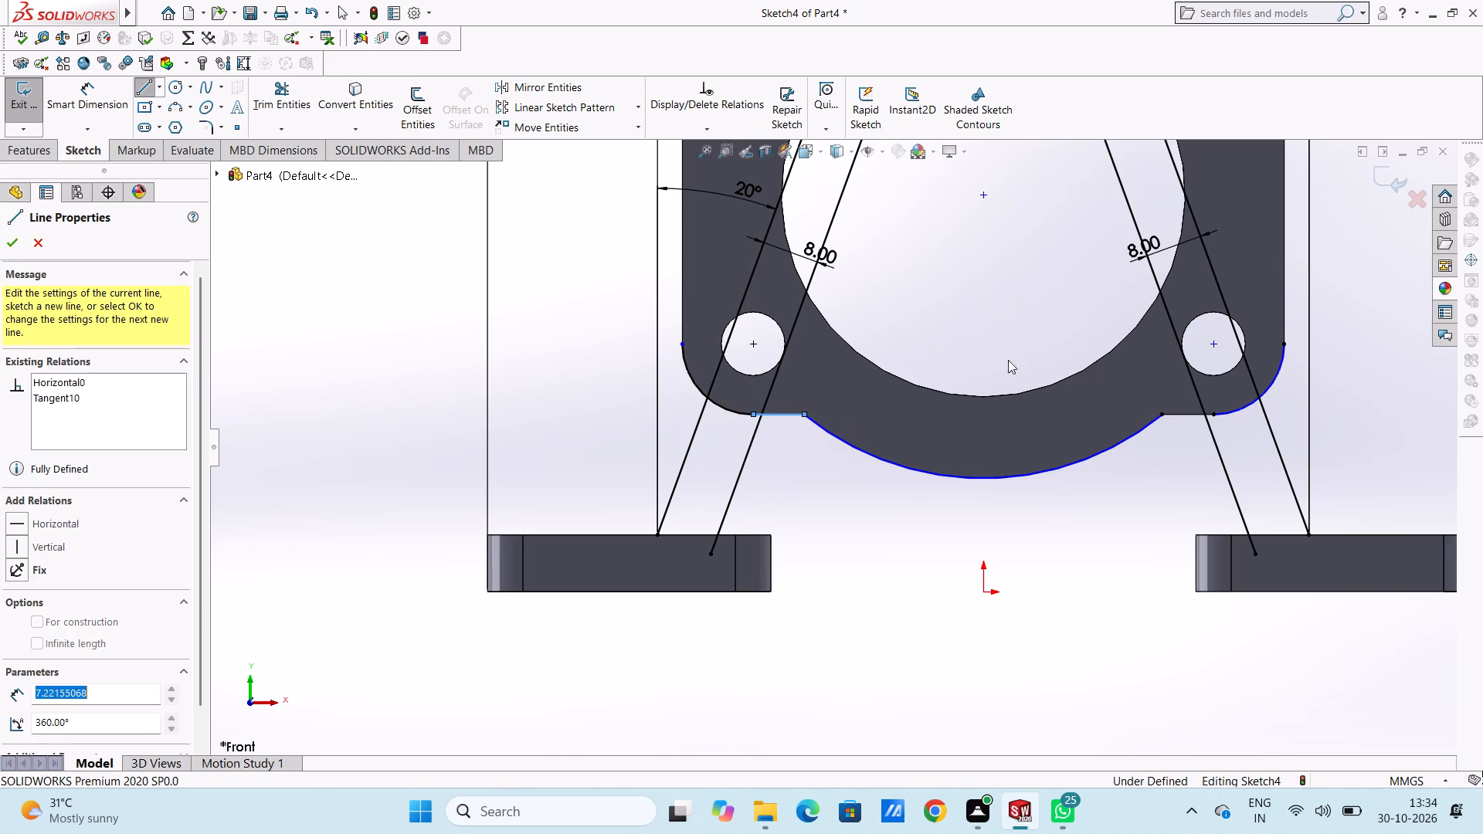
click(1162, 415)
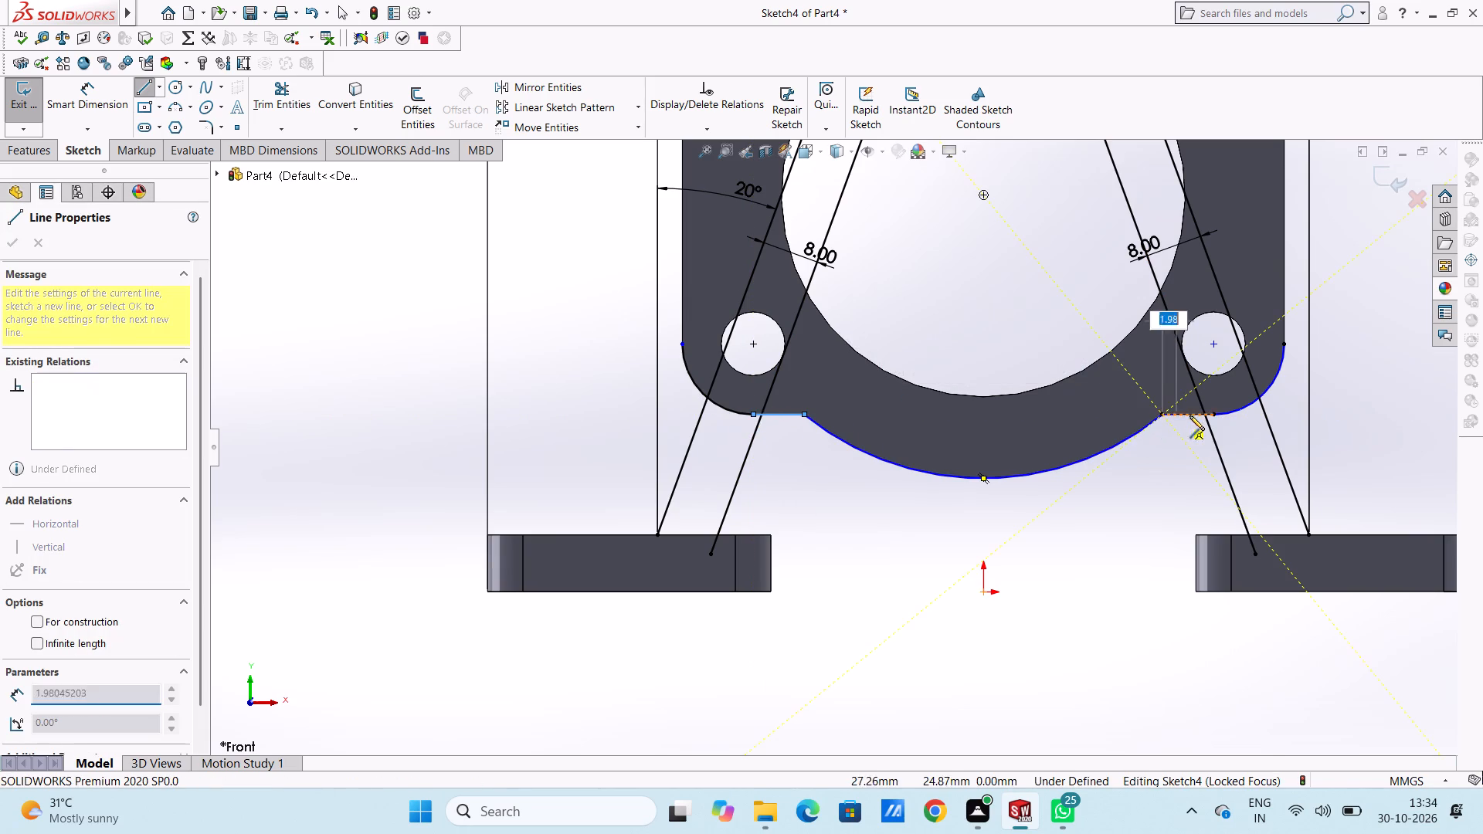
click(1213, 417)
right_click(959, 239)
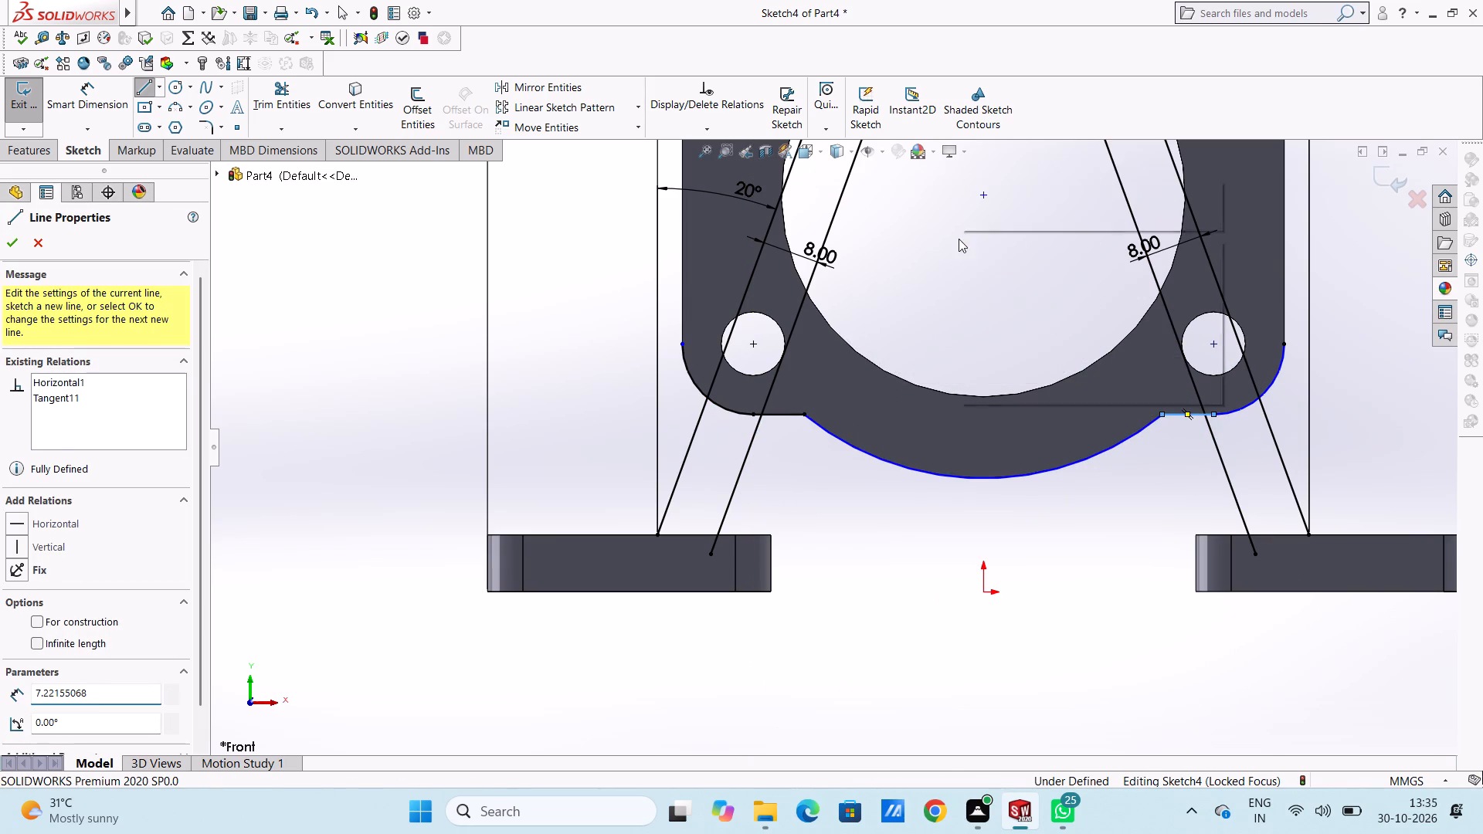
double_click(979, 249)
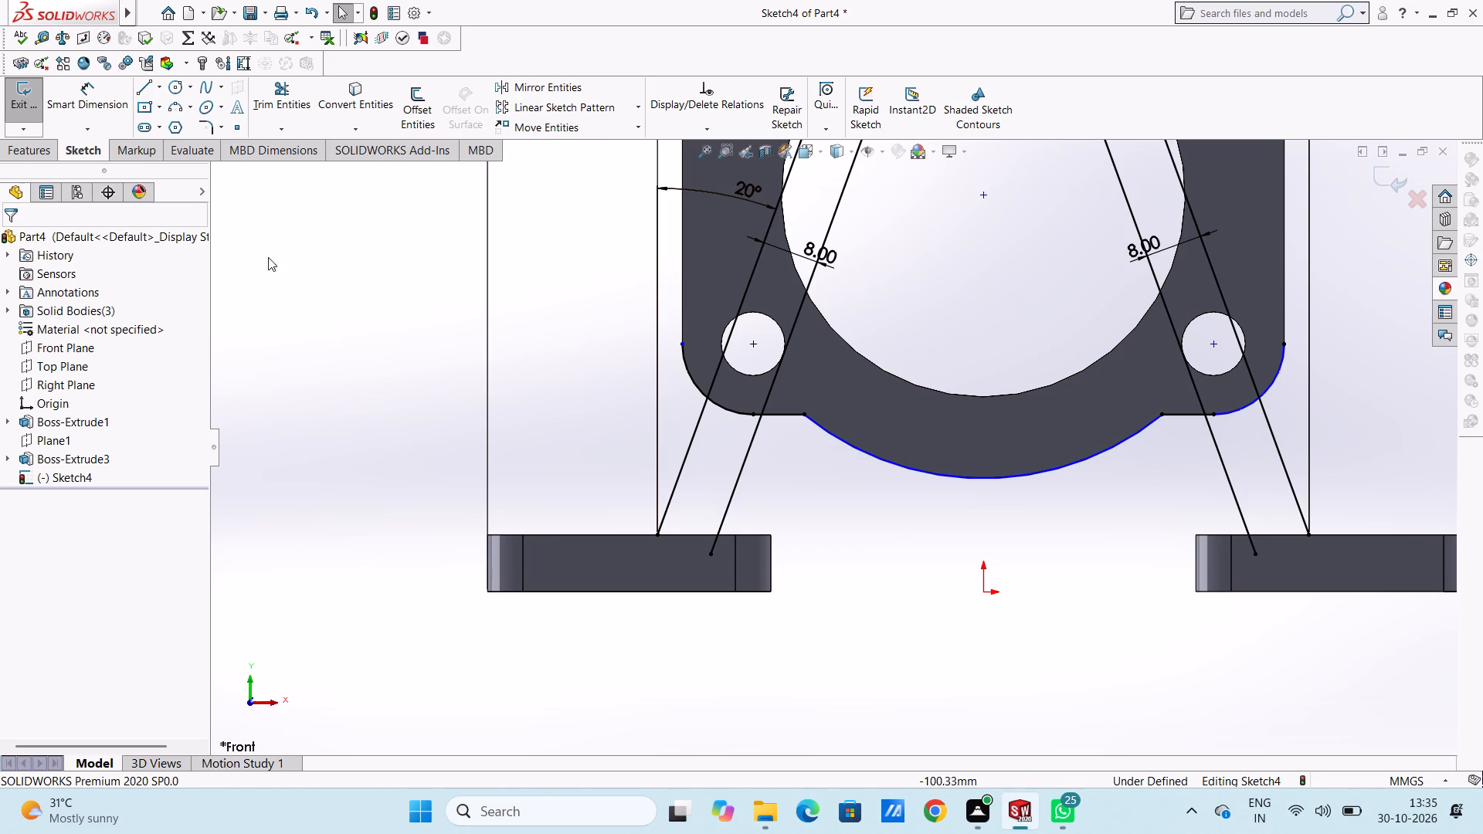
Dimension the radius of the bottom central arc.
click(99, 107)
scroll(1035, 462, up, 3)
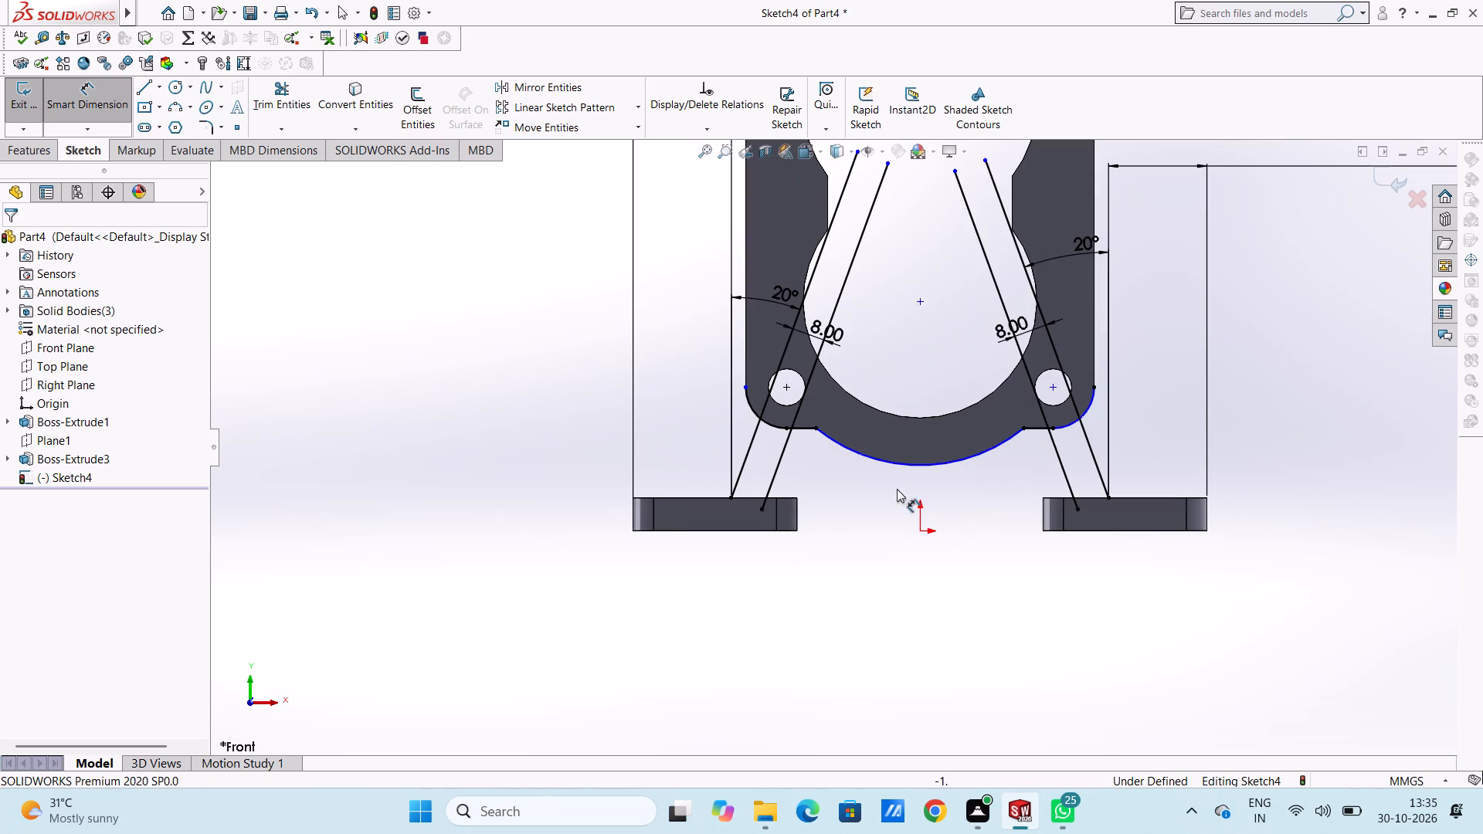
click(887, 465)
click(809, 598)
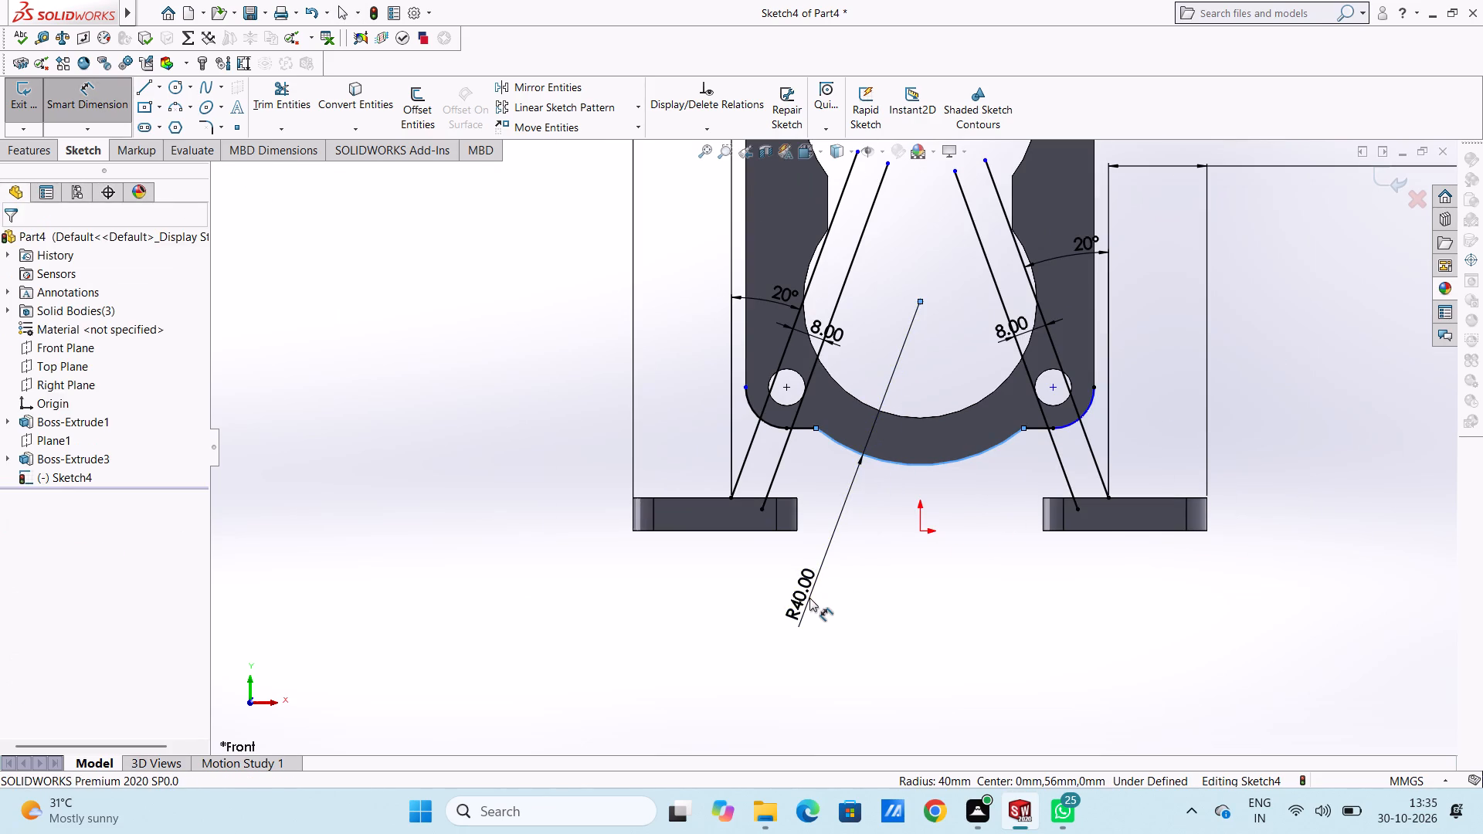
click(750, 581)
click(697, 585)
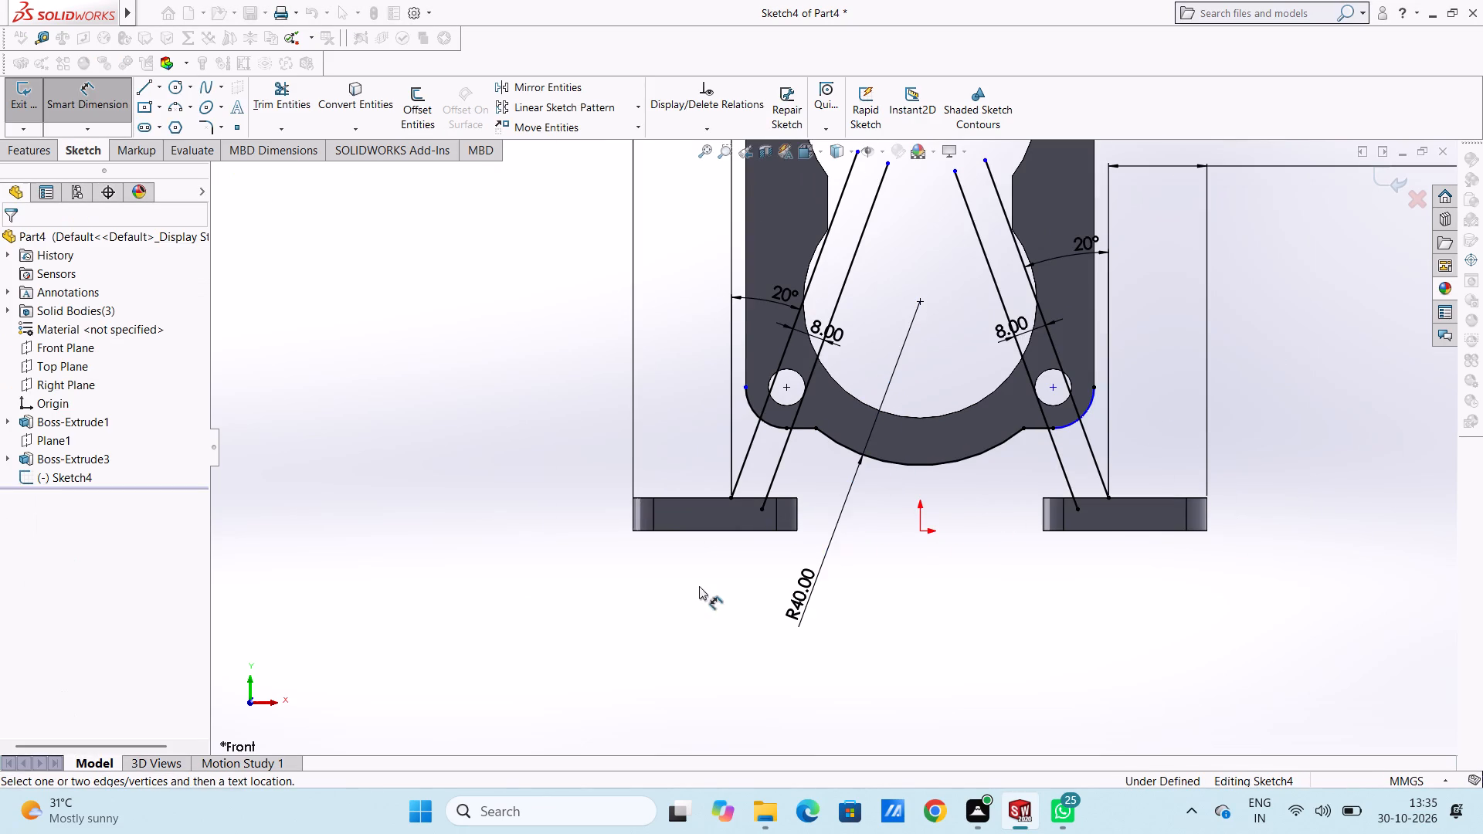
Dimension the radius of the housing's lower right corner arc.
click(1094, 401)
click(1269, 600)
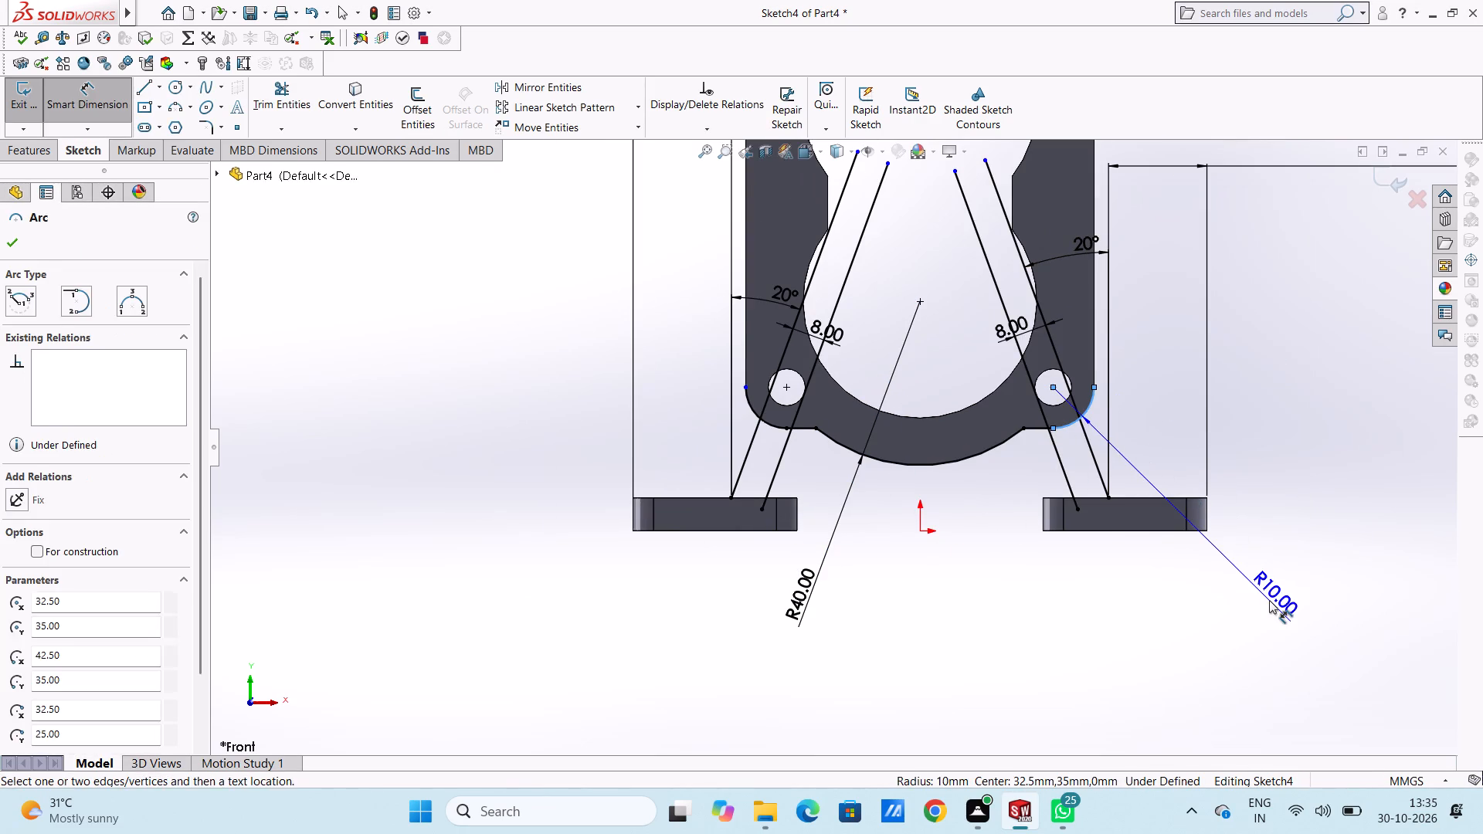
click(1197, 576)
click(1130, 425)
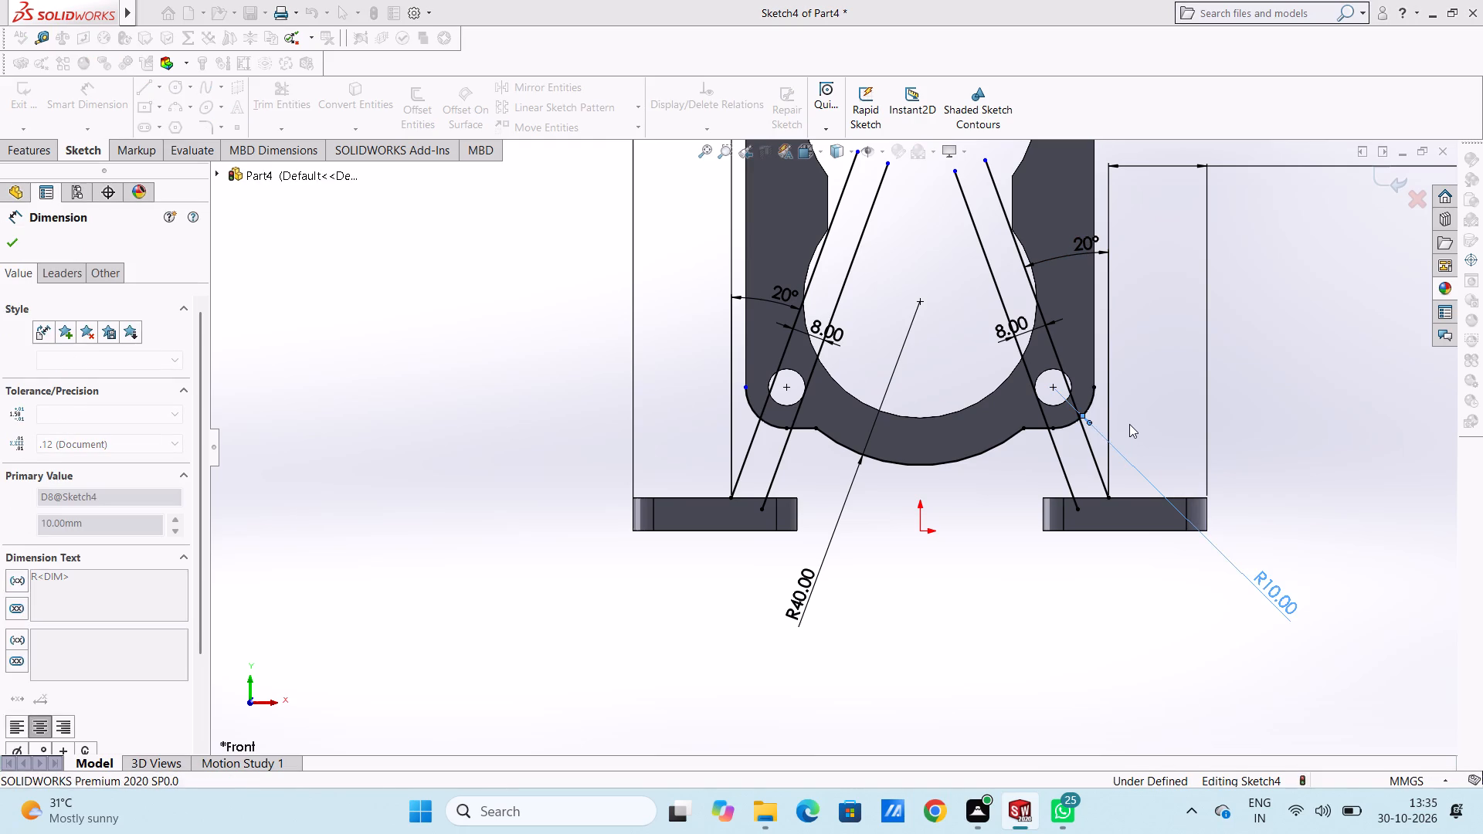
Trim the left support's two inclined lines above the housing's bottom outline and the left corner arc outside the support.
scroll(1029, 359, up, 3)
scroll(843, 310, down, 1)
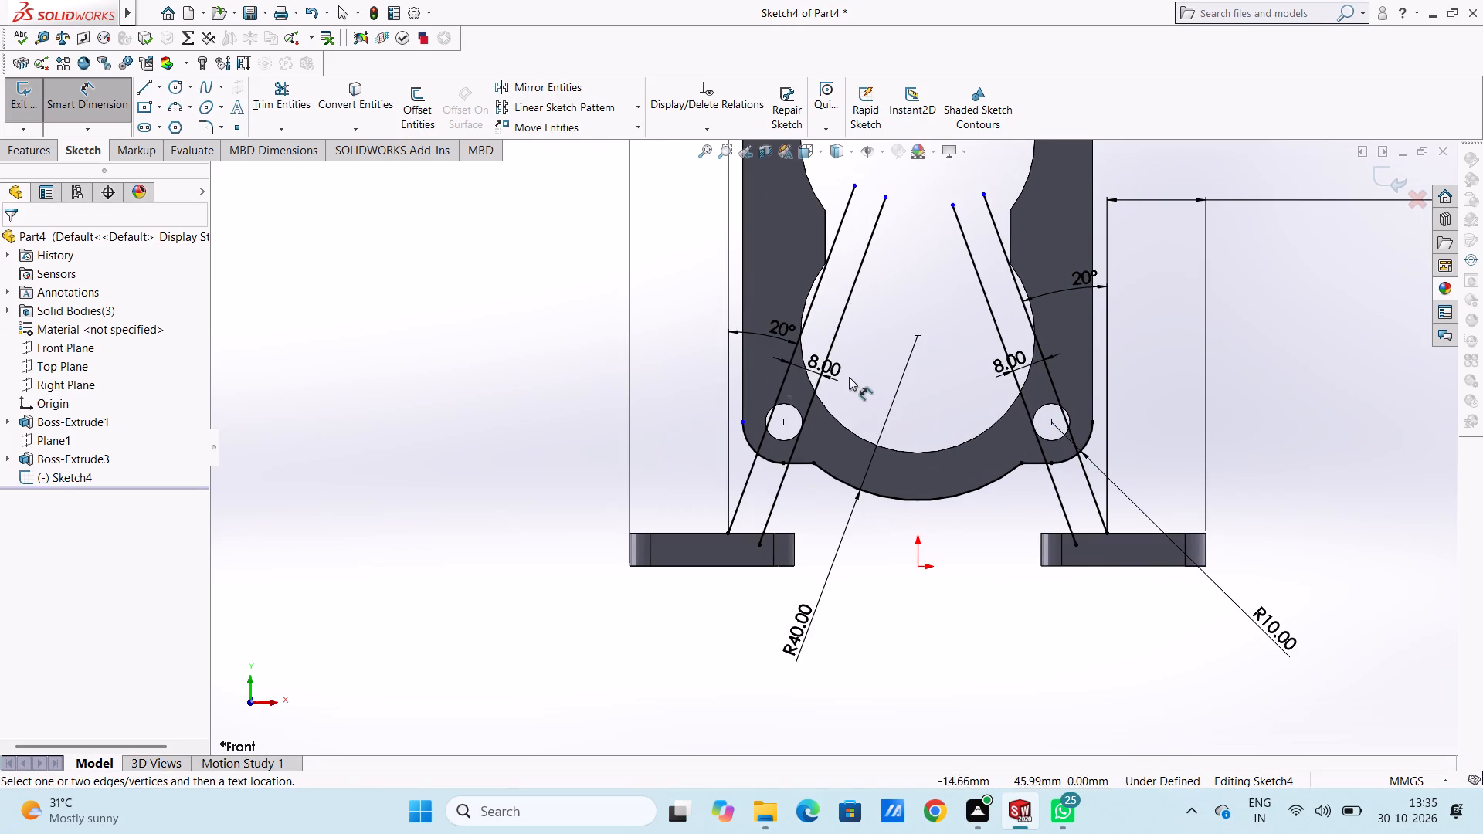
drag(288, 98, 296, 107)
scroll(852, 402, down, 5)
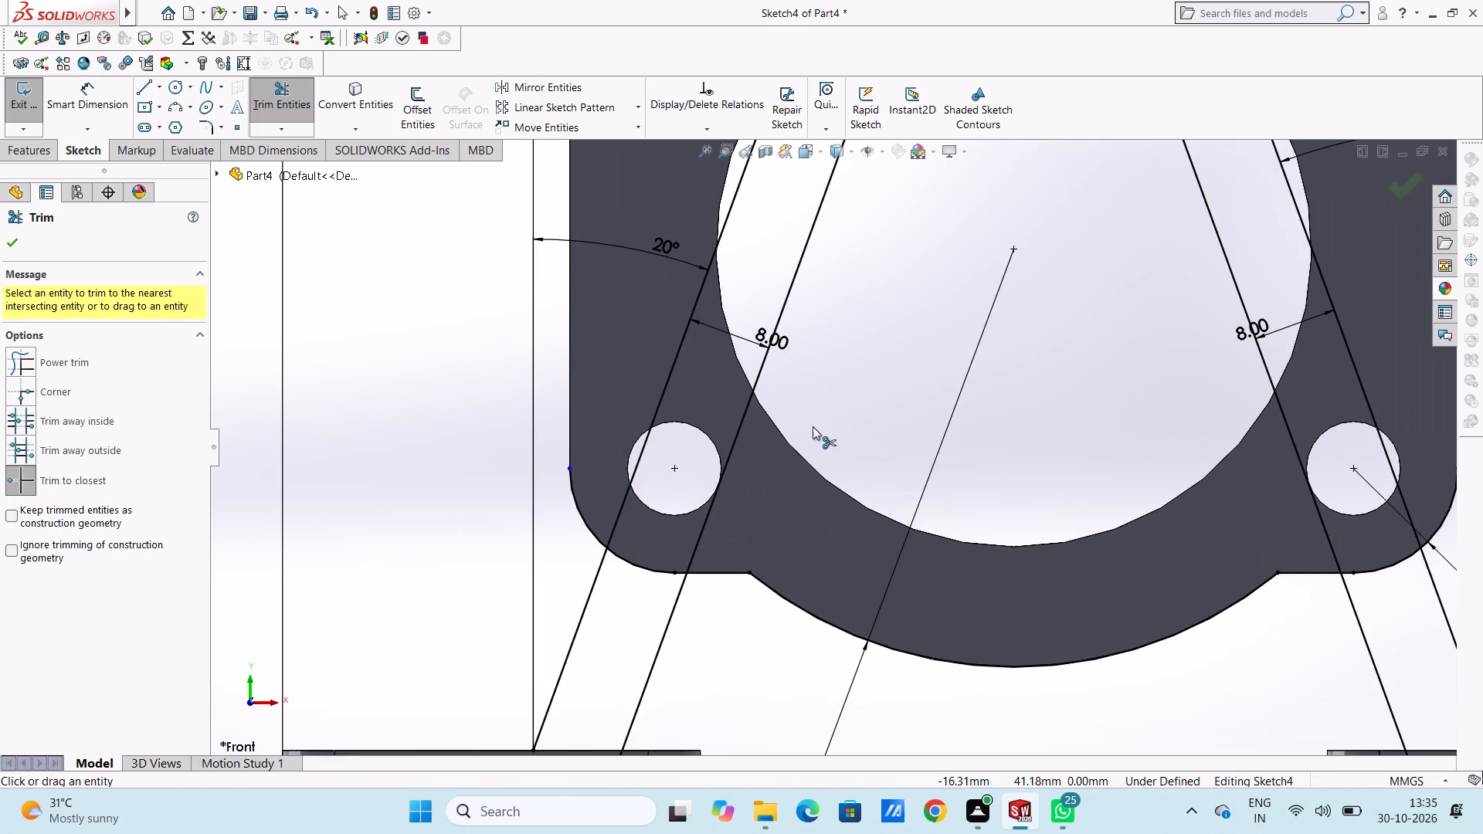
click(577, 500)
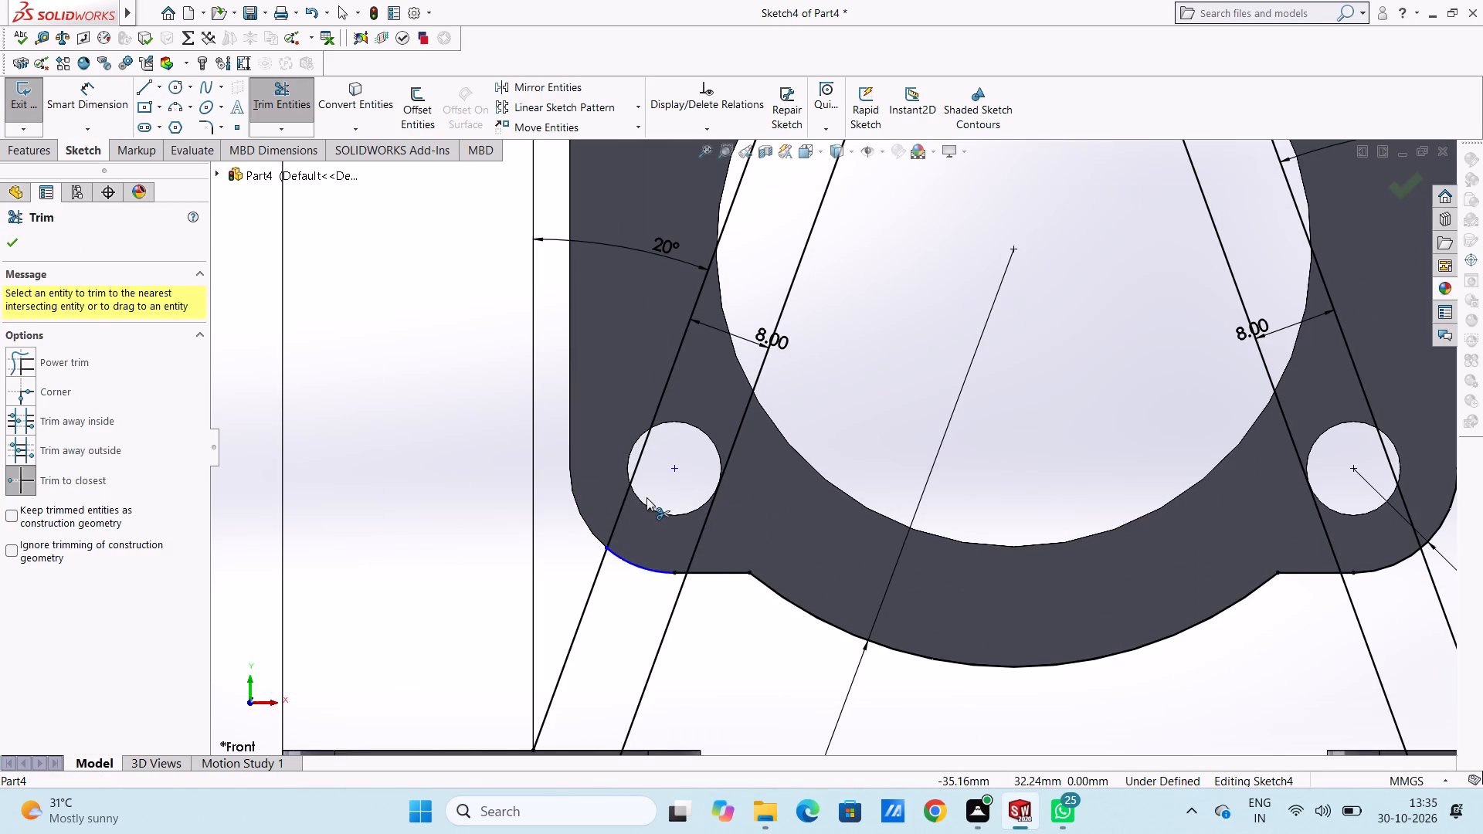
click(639, 457)
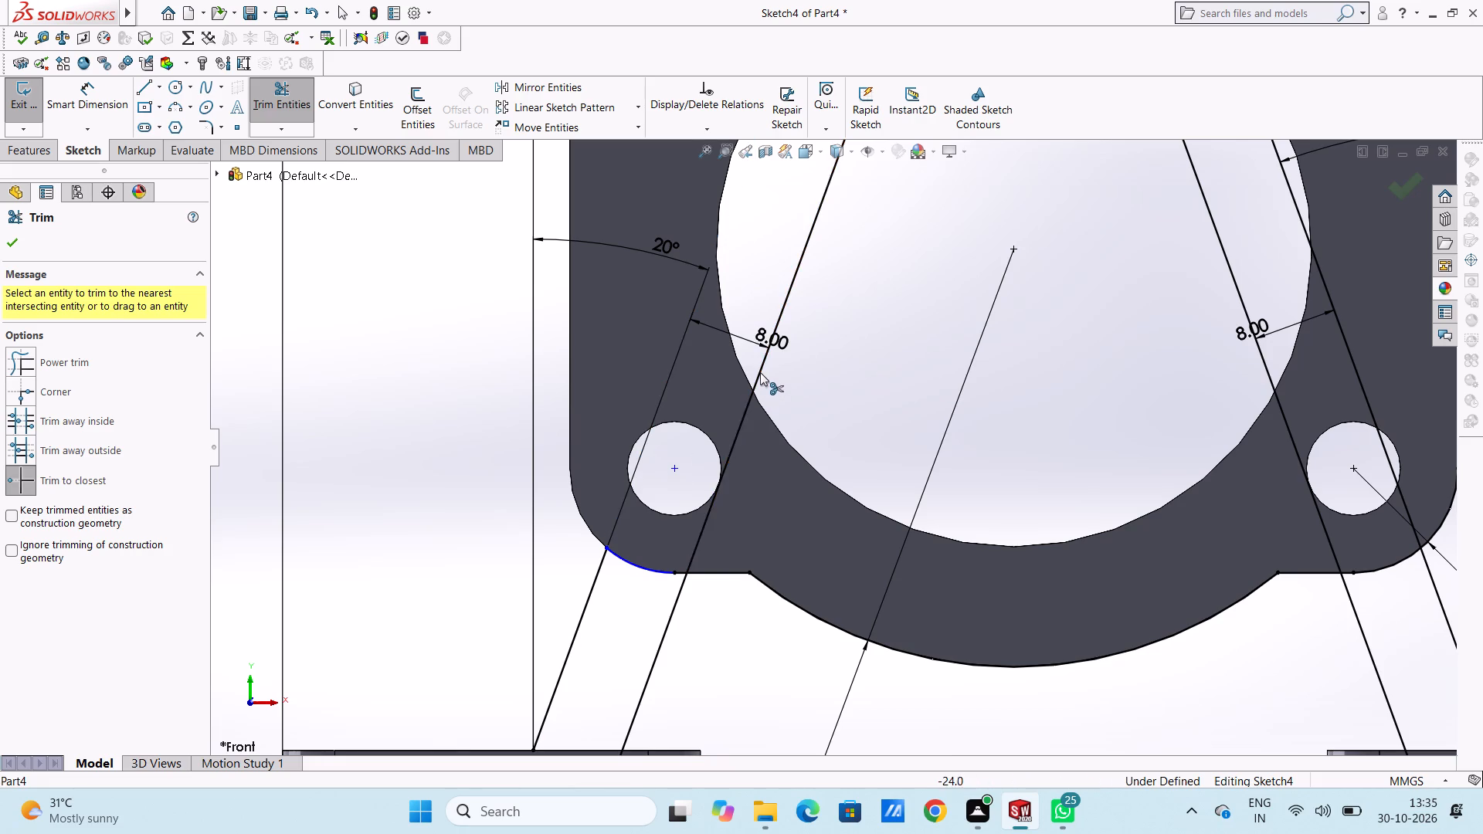
click(760, 371)
Trim the right support's two inclined lines above the housing's bottom outline and the right corner arc outside the support.
scroll(756, 400, up, 4)
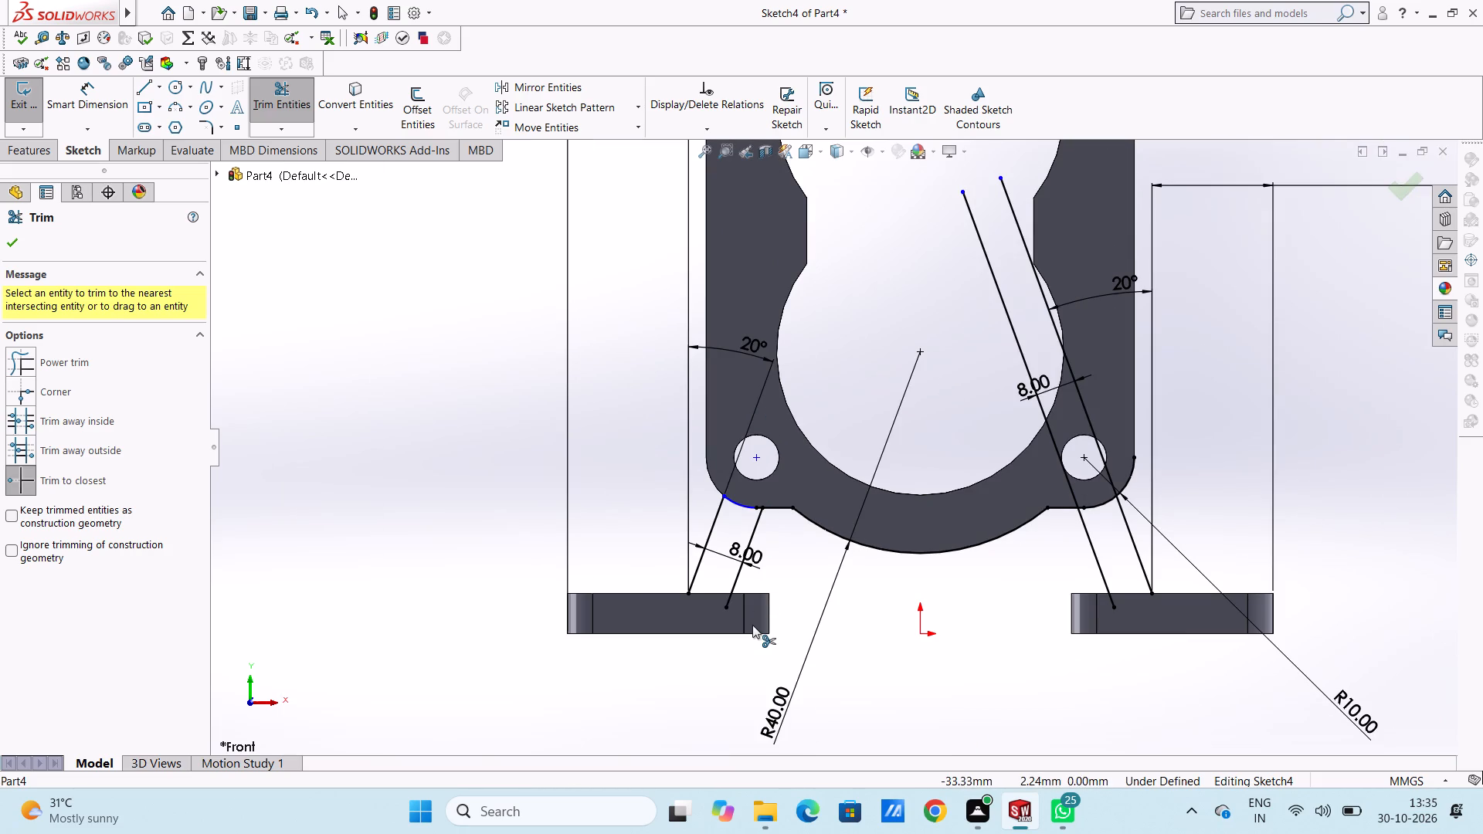
click(1012, 330)
click(1052, 319)
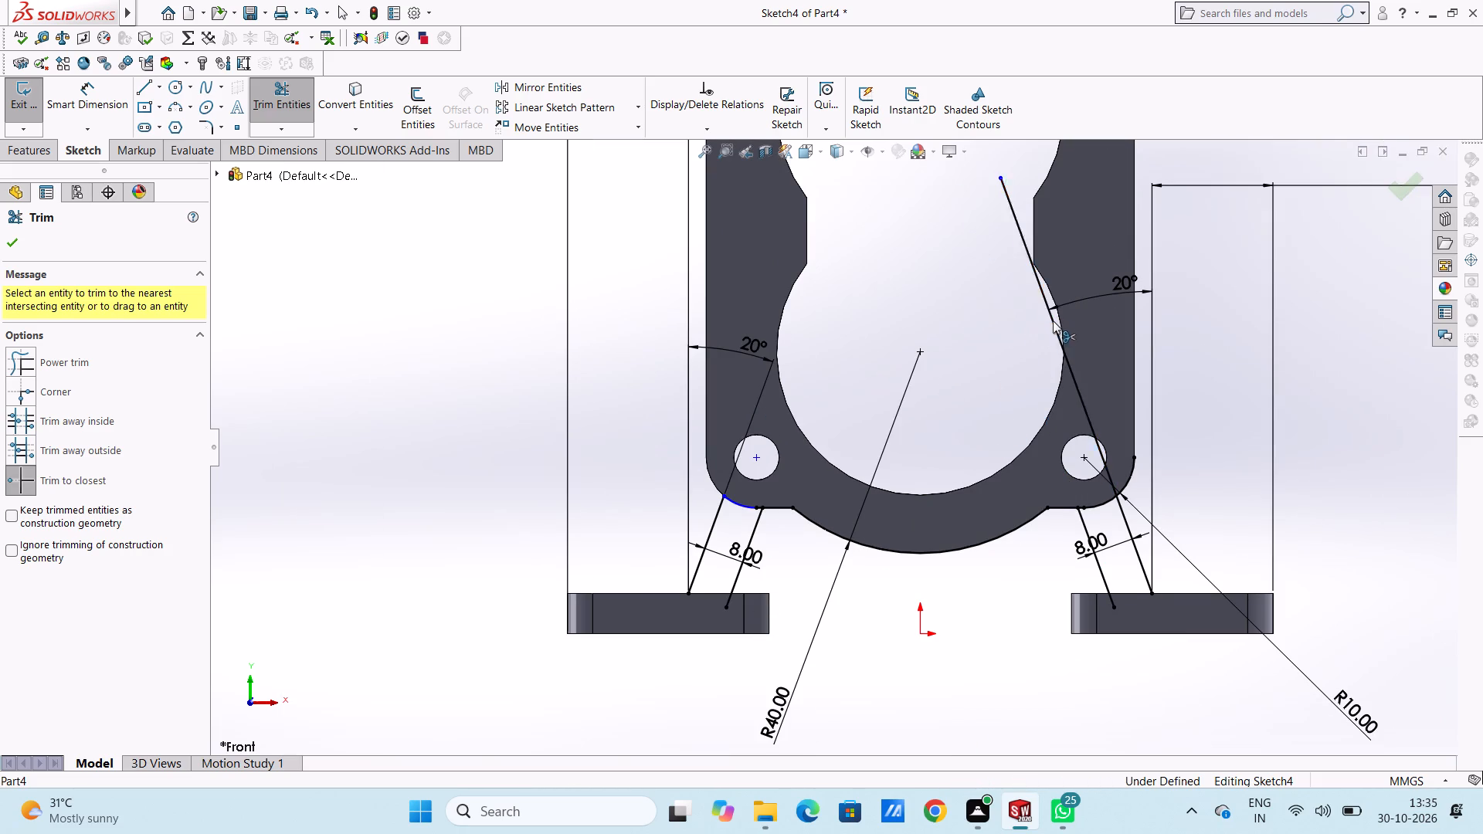
click(1135, 473)
scroll(1084, 559, up, 3)
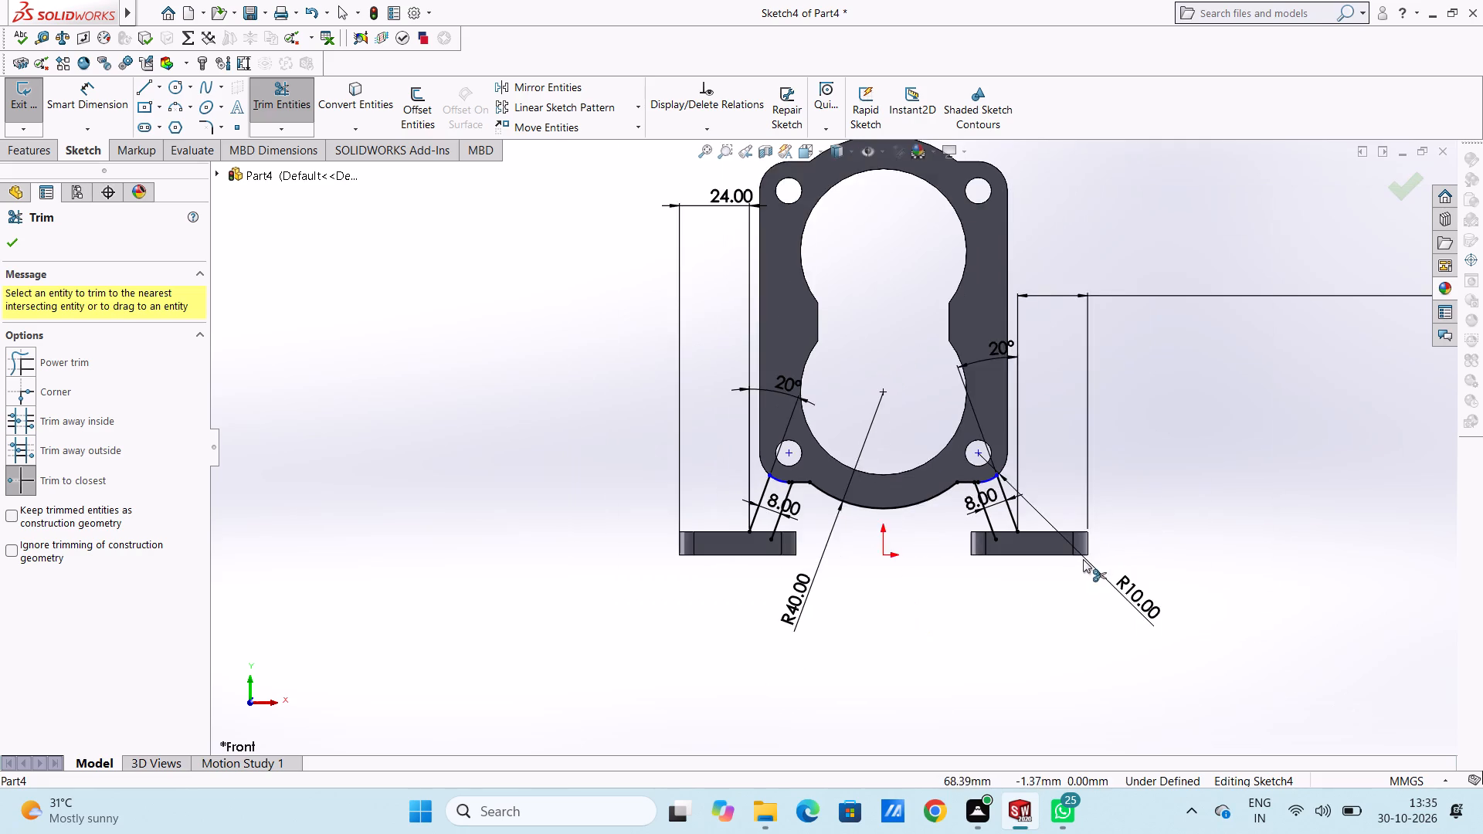
scroll(980, 561, down, 5)
scroll(782, 466, up, 4)
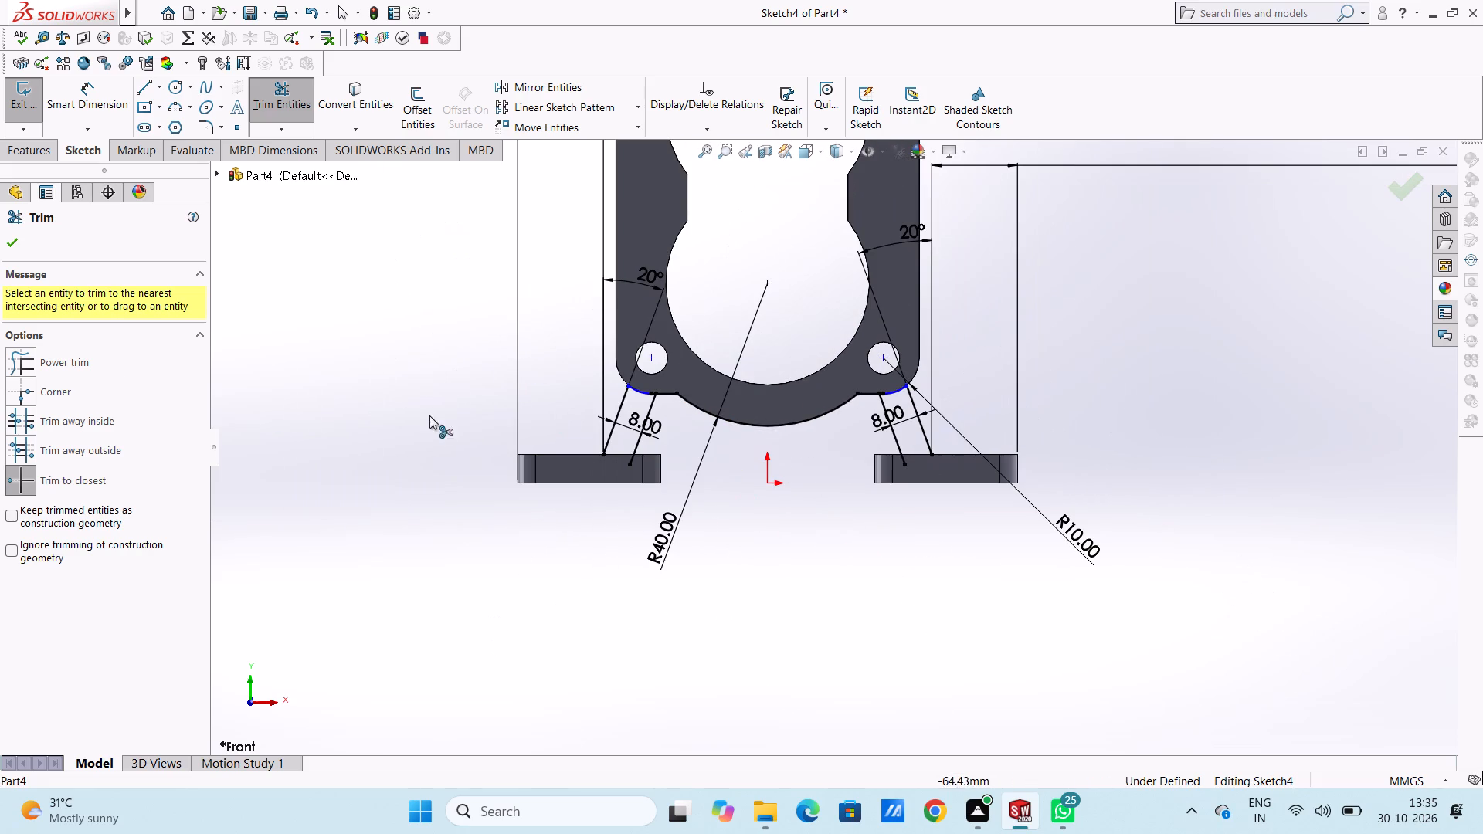
click(15, 252)
click(236, 319)
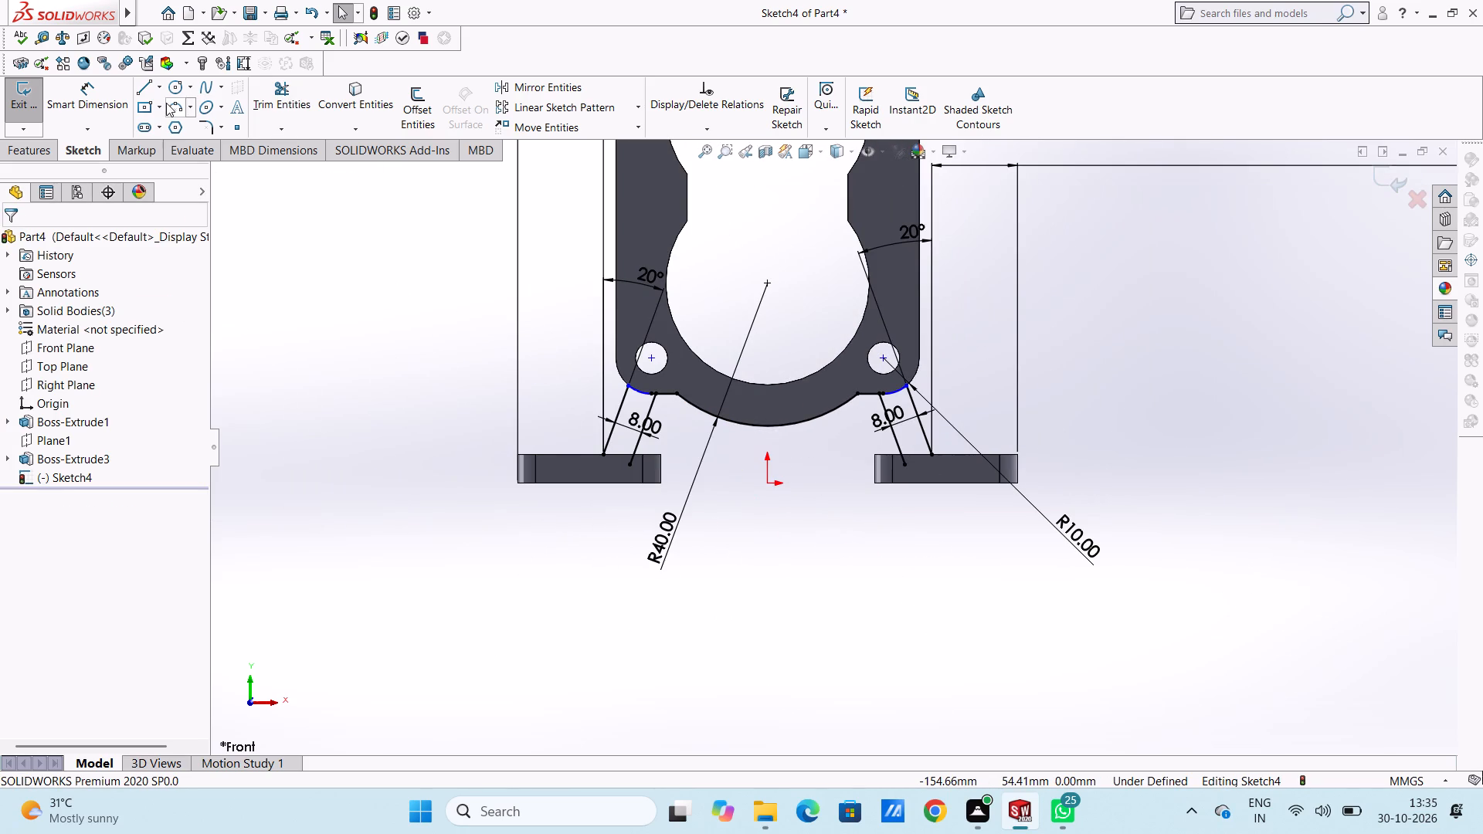
Draw a 92 mm horizontal line along the base plates' top faces, joining the lower ends of the two outer support lines.
click(141, 89)
scroll(589, 485, down, 5)
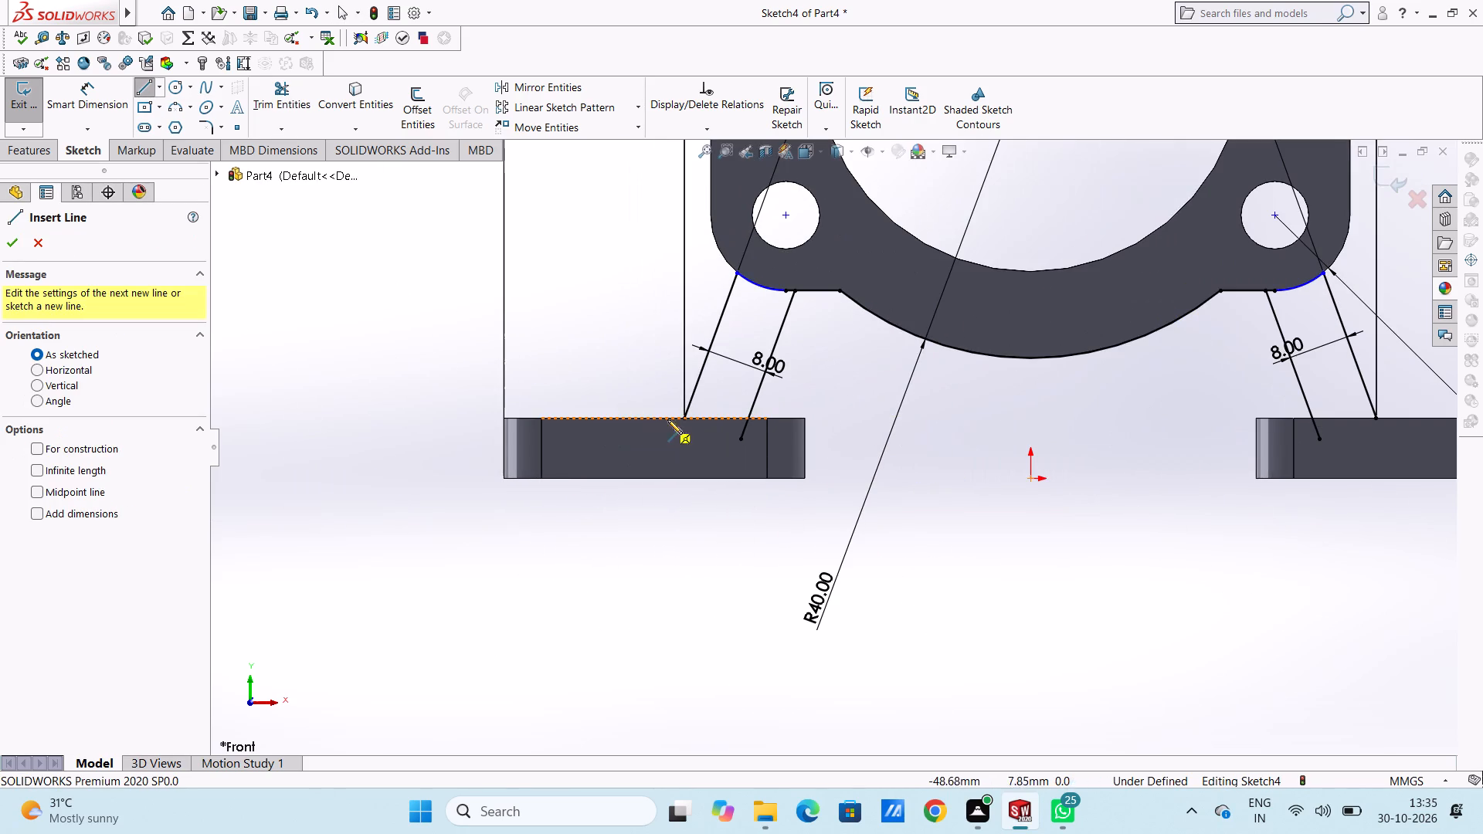
click(683, 419)
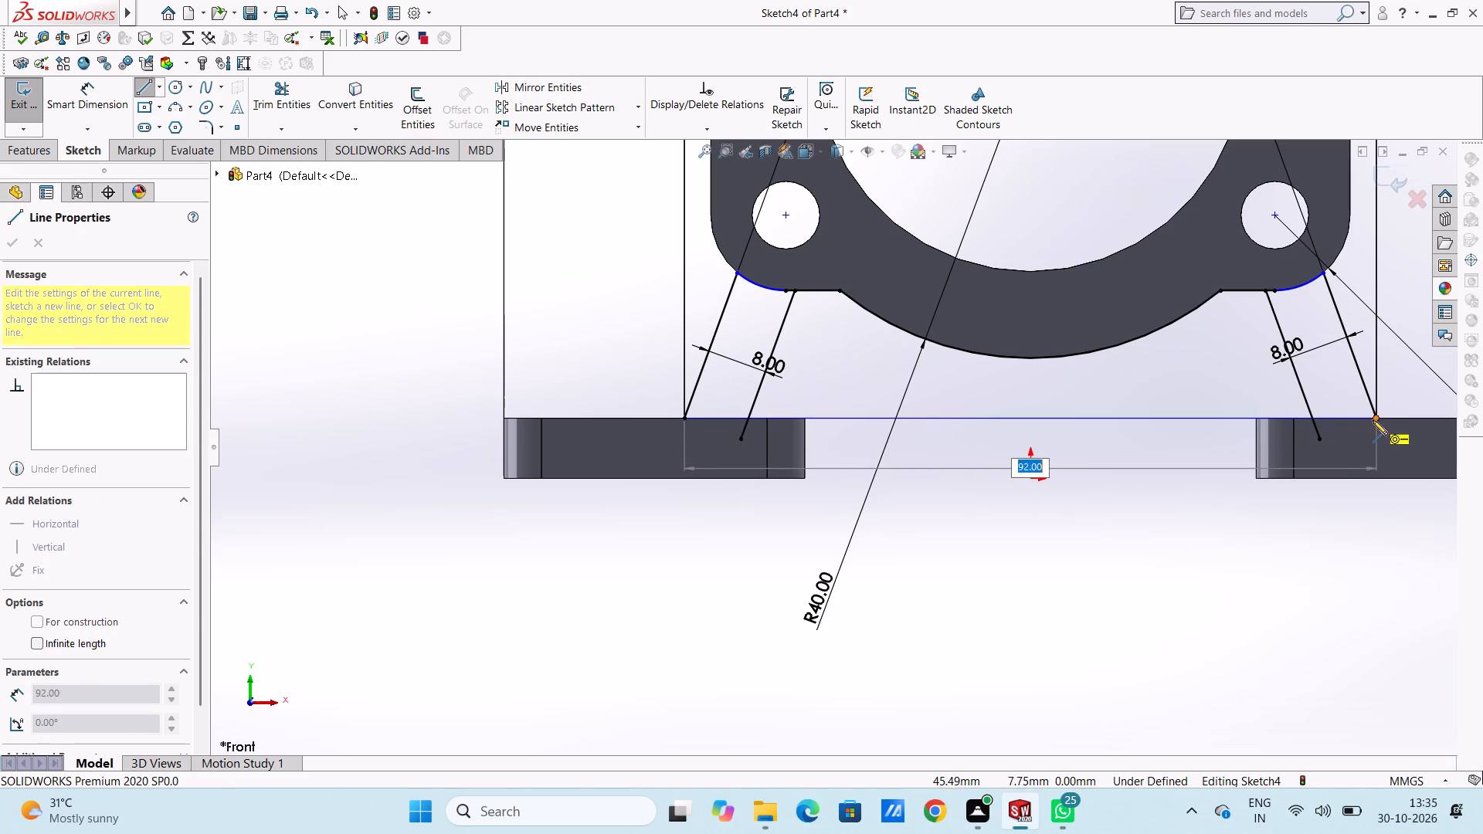
click(1376, 419)
right_click(965, 468)
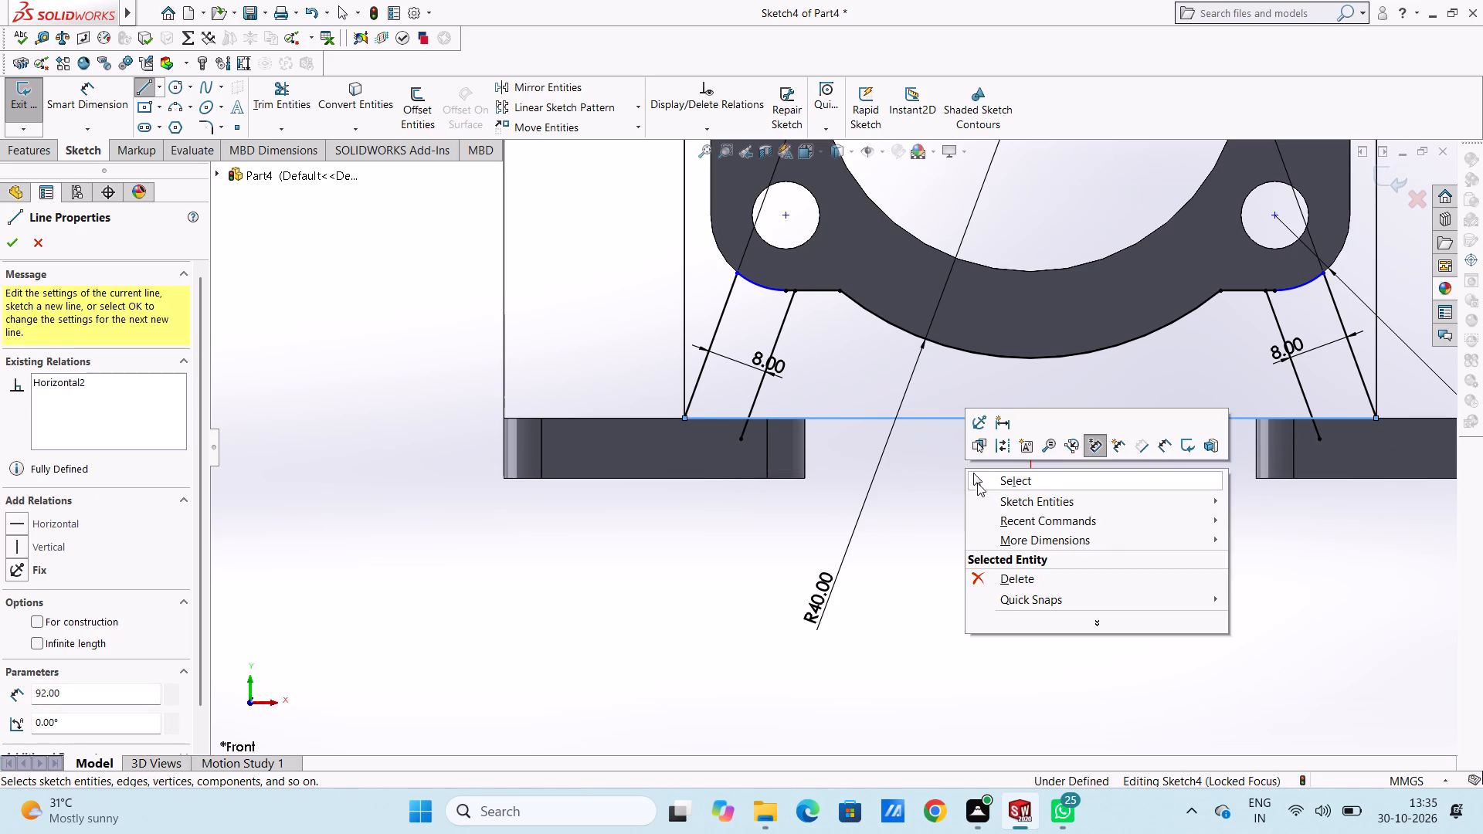
click(976, 476)
click(927, 496)
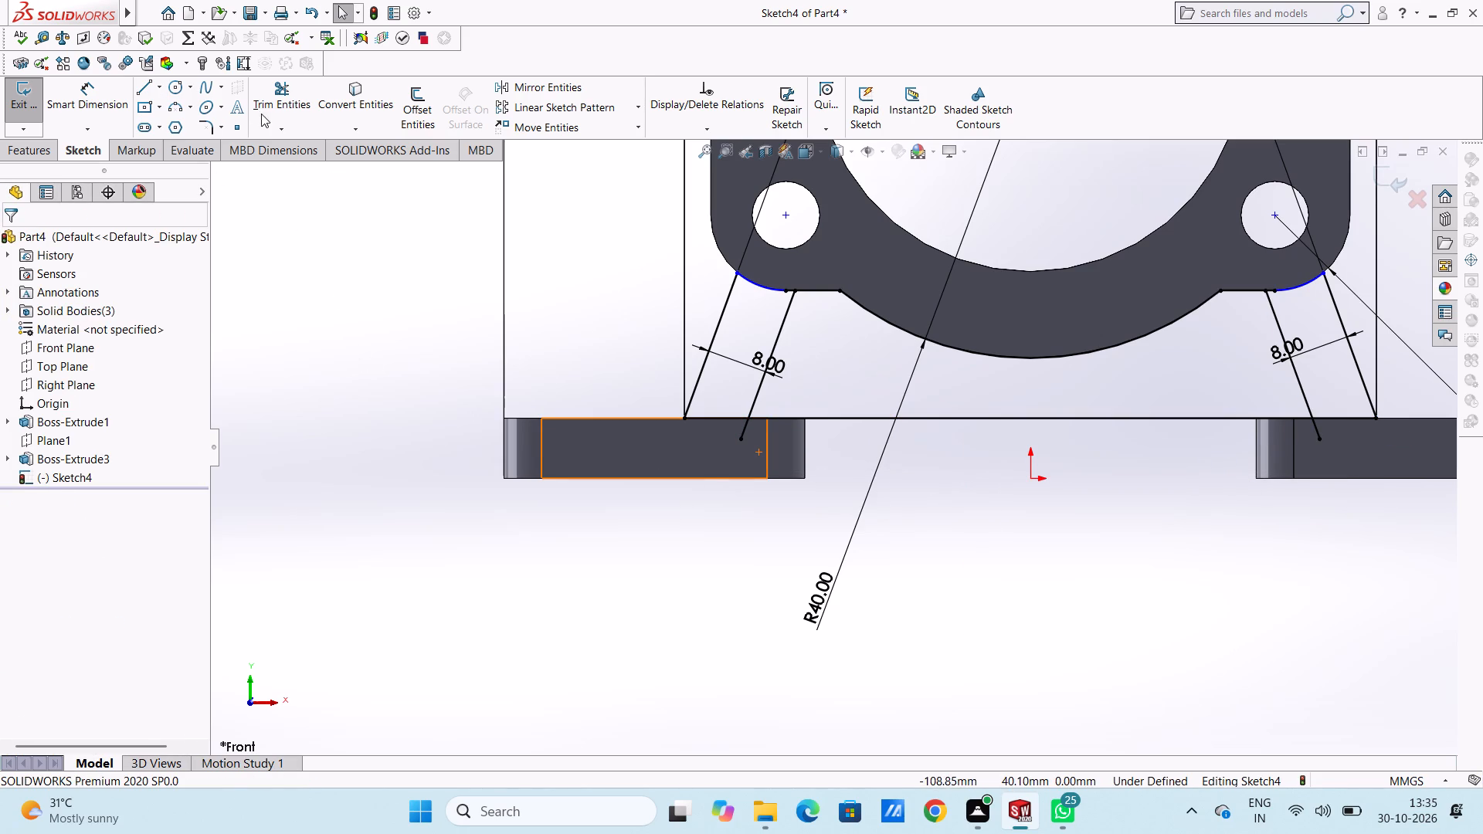
Trim the horizontal line between the supports and the inner support line ends extending below the base plates' top faces.
click(284, 83)
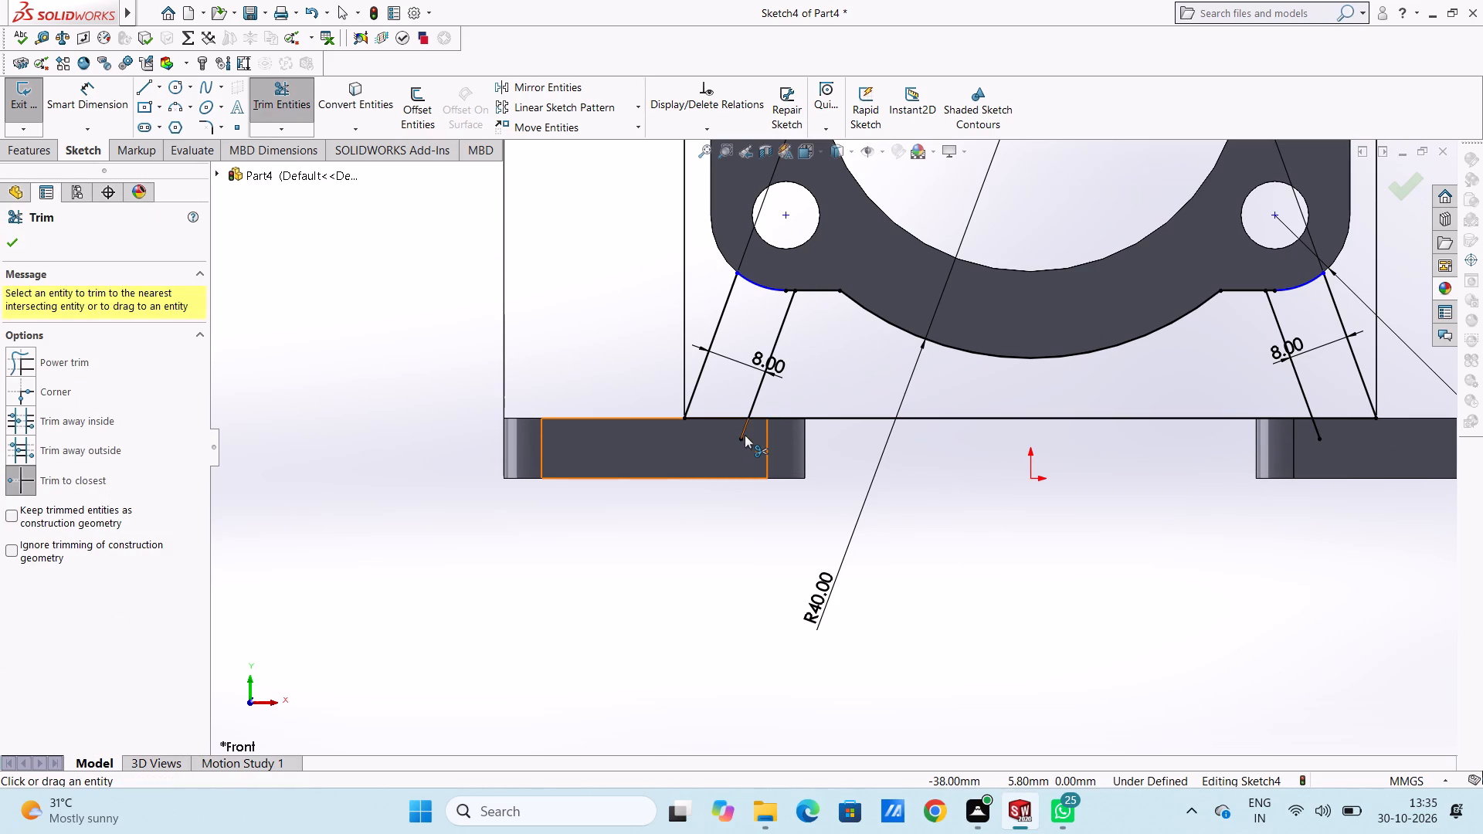
click(745, 435)
click(830, 422)
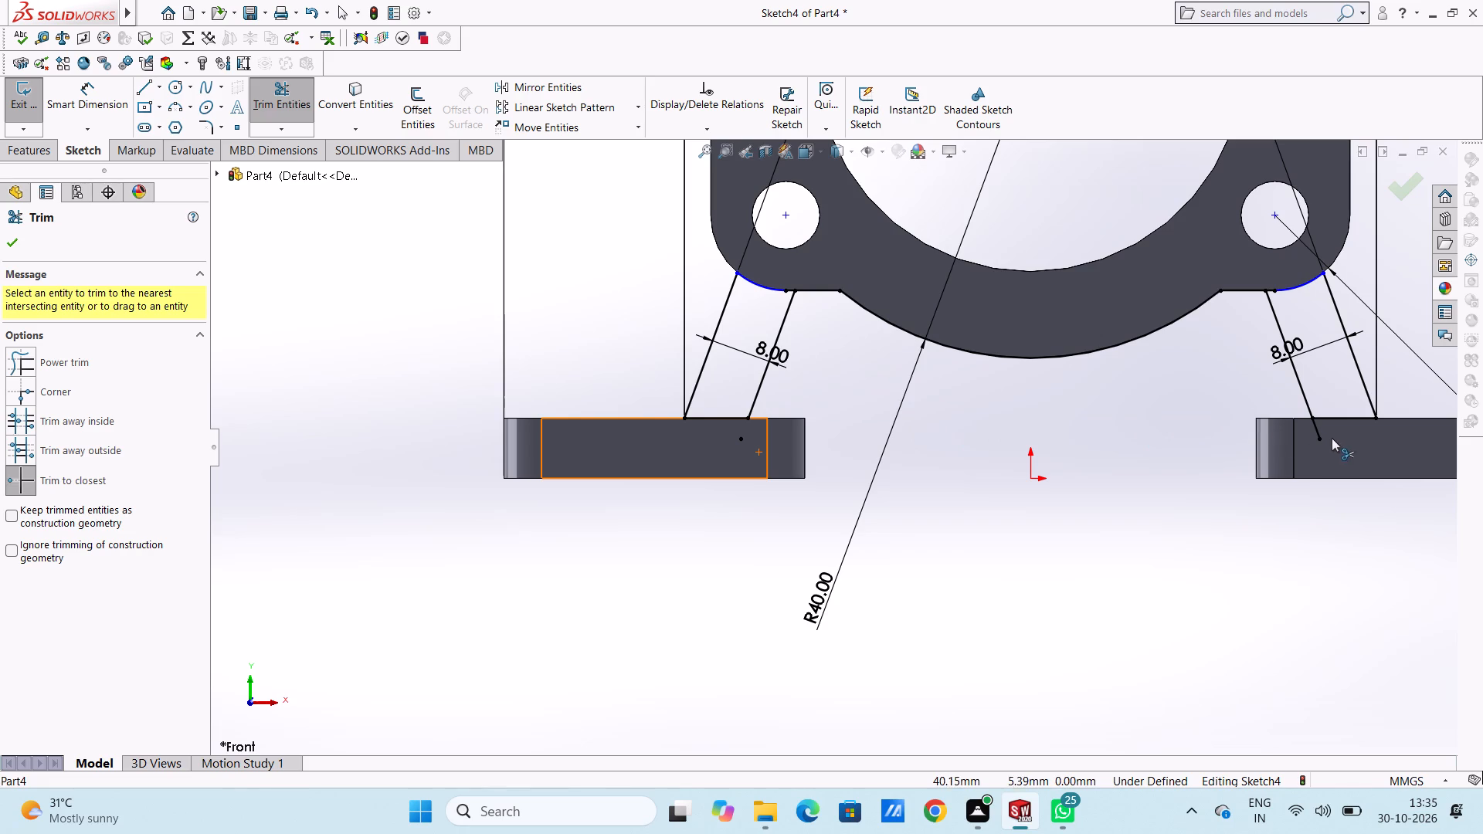
click(1320, 432)
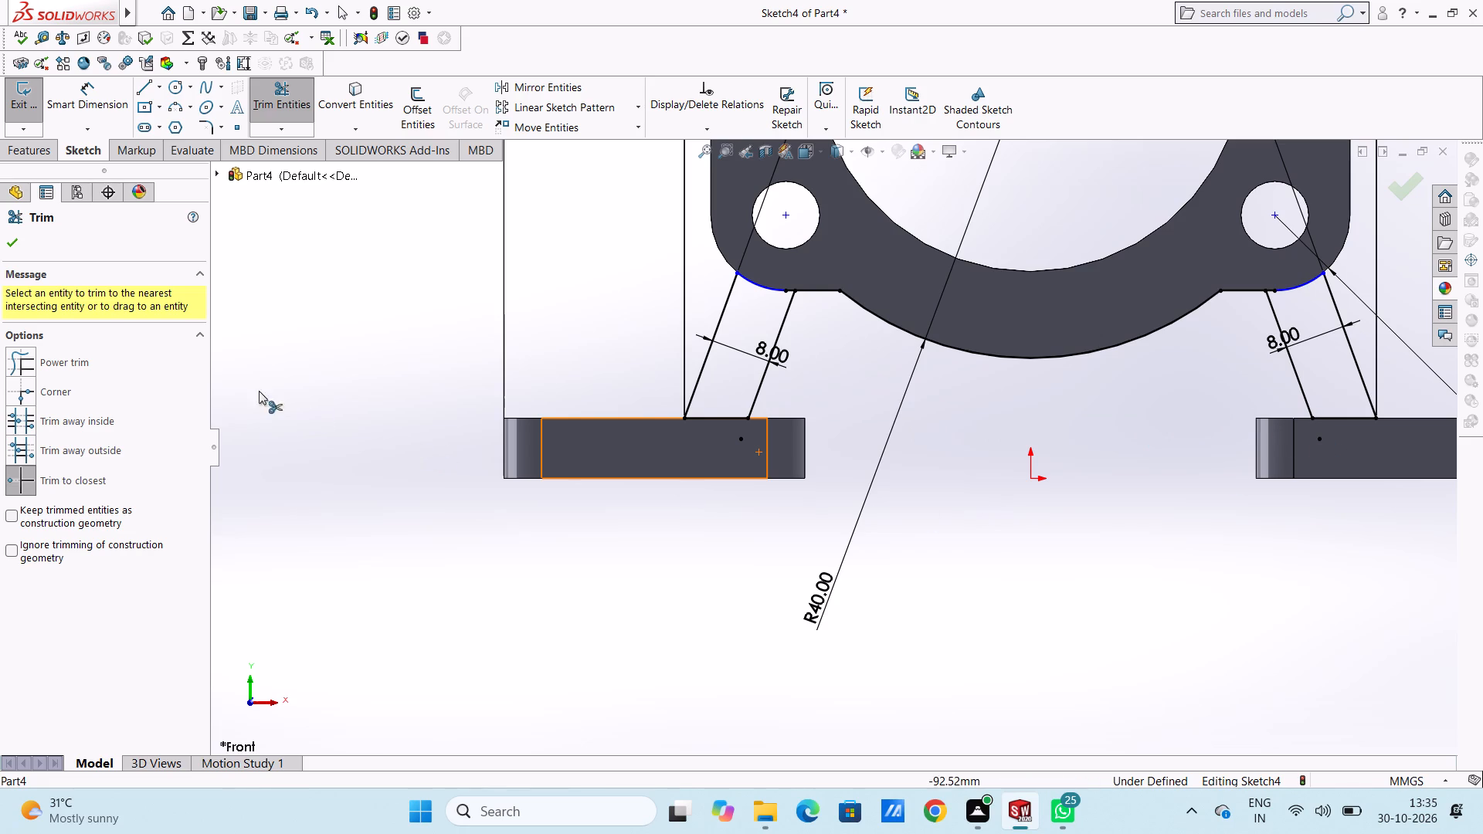
click(25, 242)
click(19, 246)
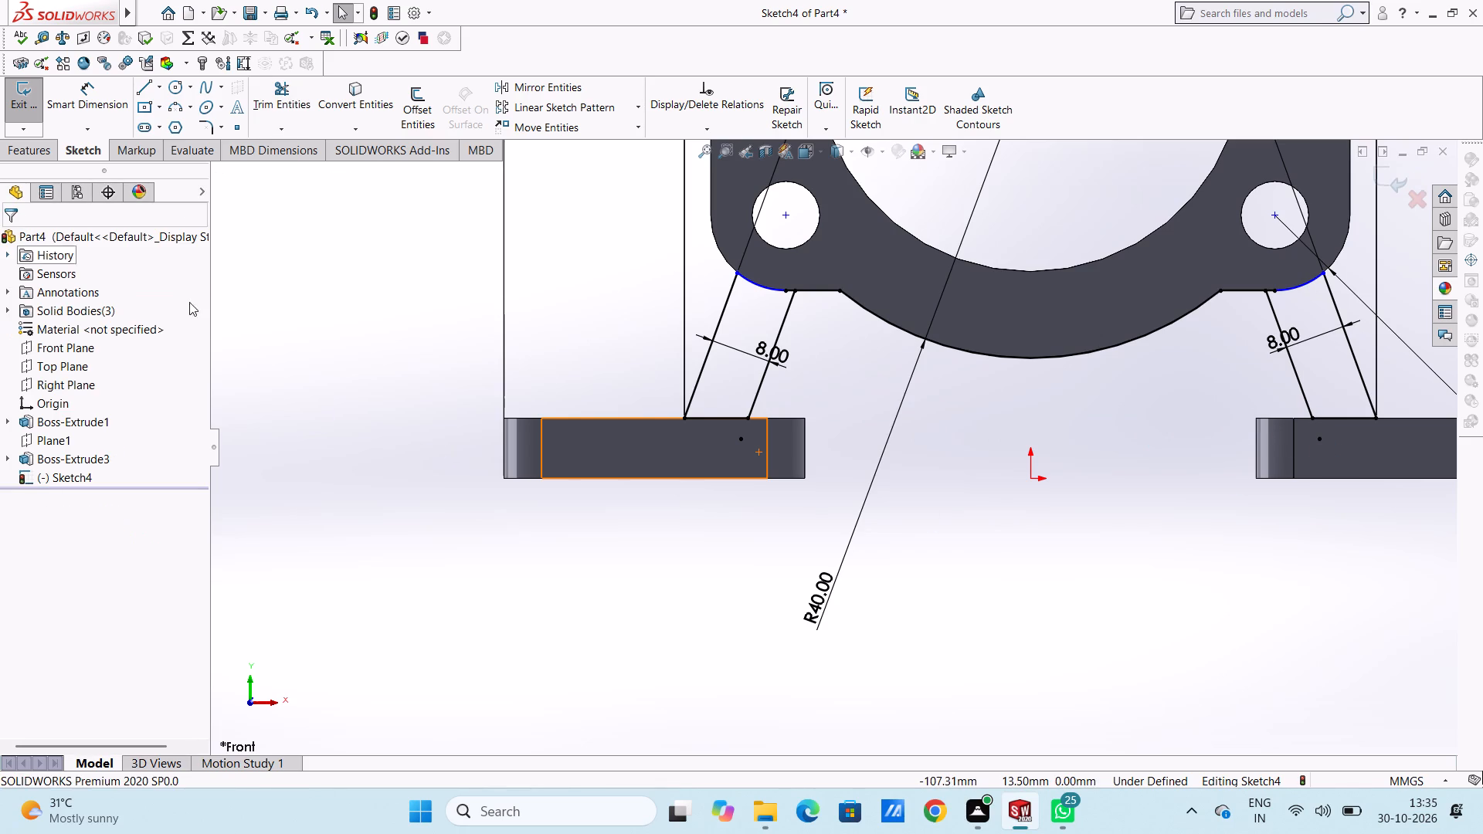
click(282, 312)
Dimension the radius of the housing's lower left corner arc.
click(103, 114)
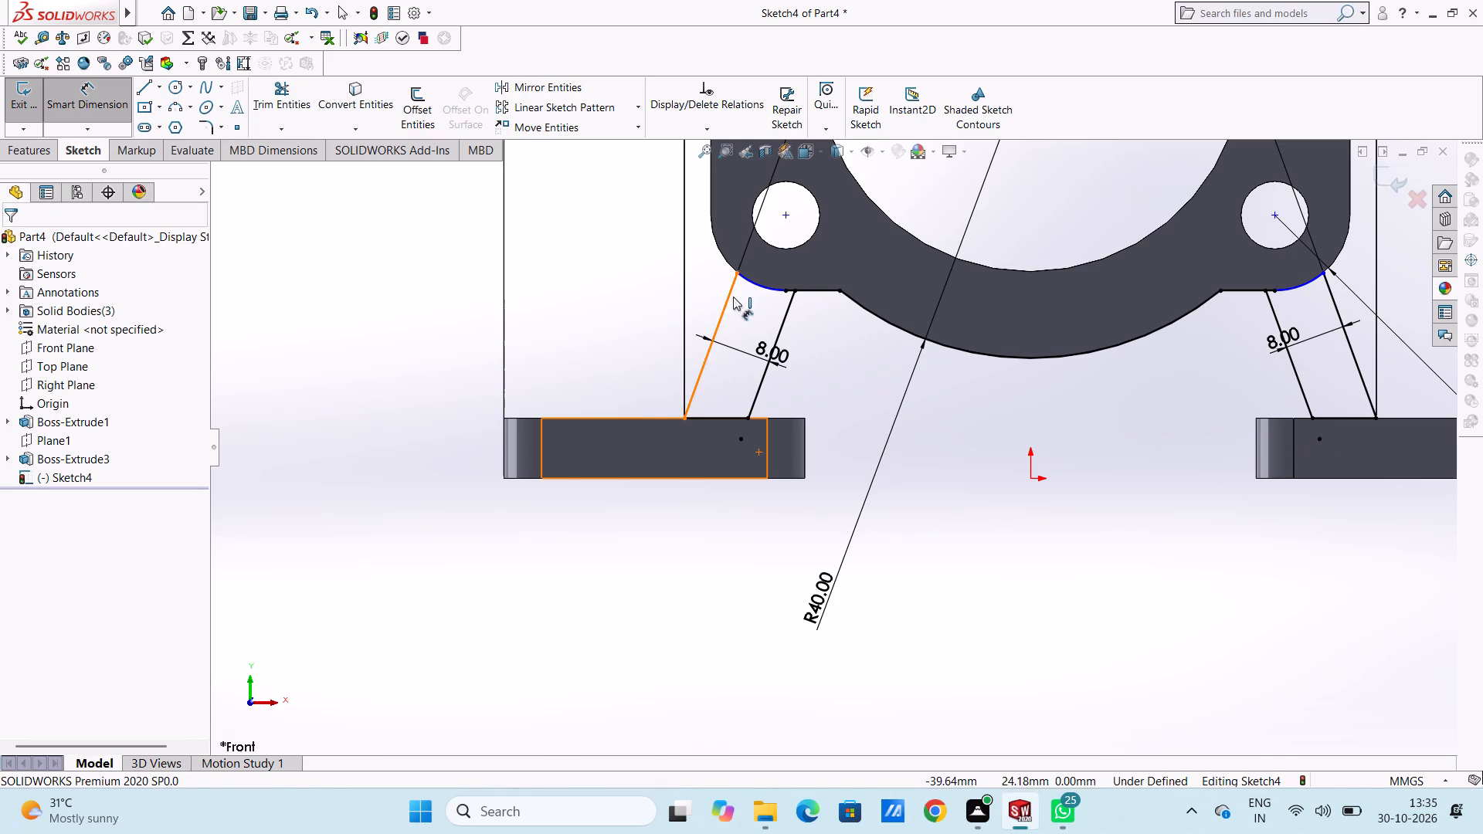
click(751, 285)
click(428, 400)
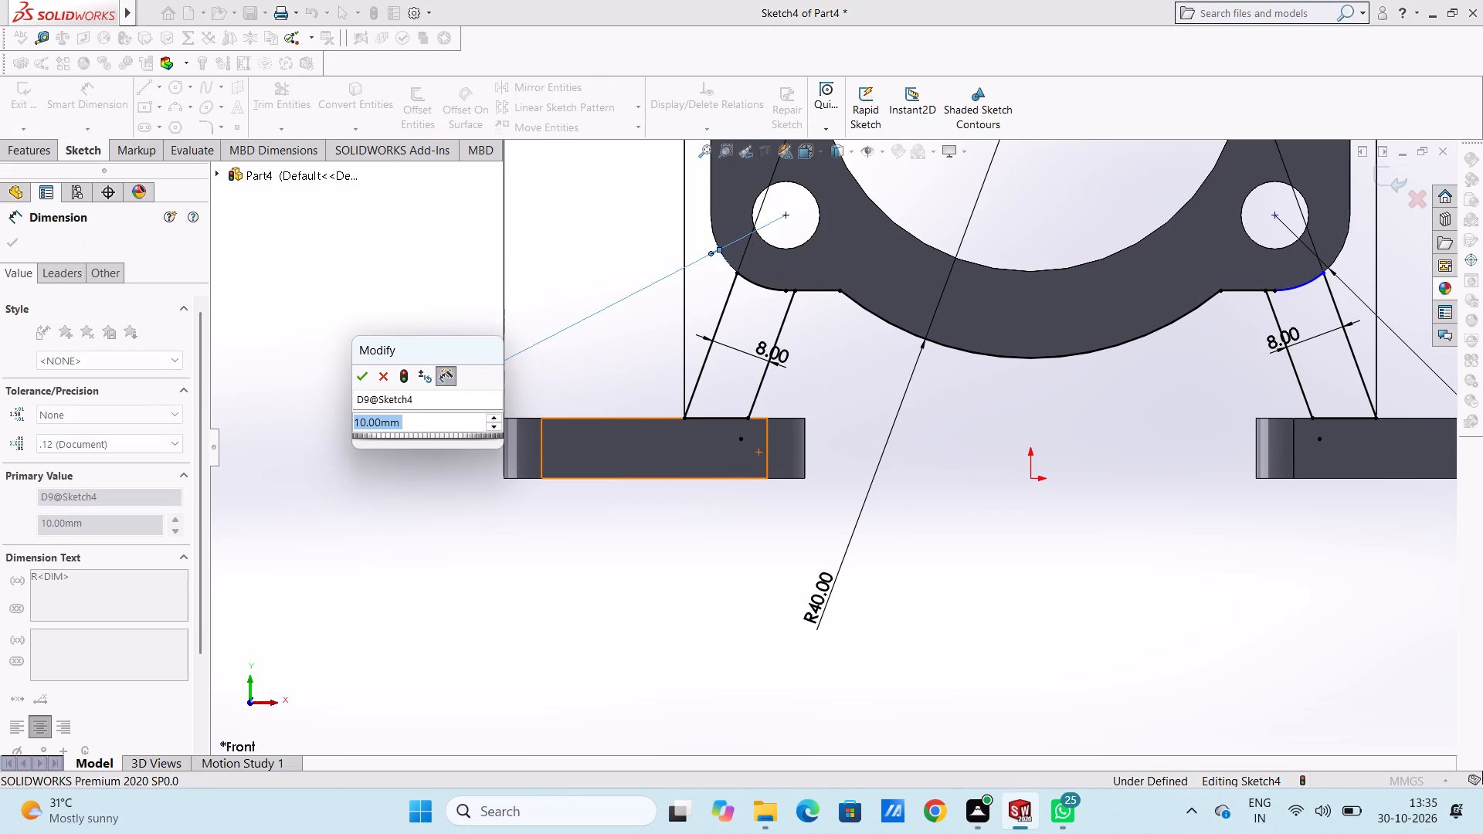
click(363, 378)
click(348, 362)
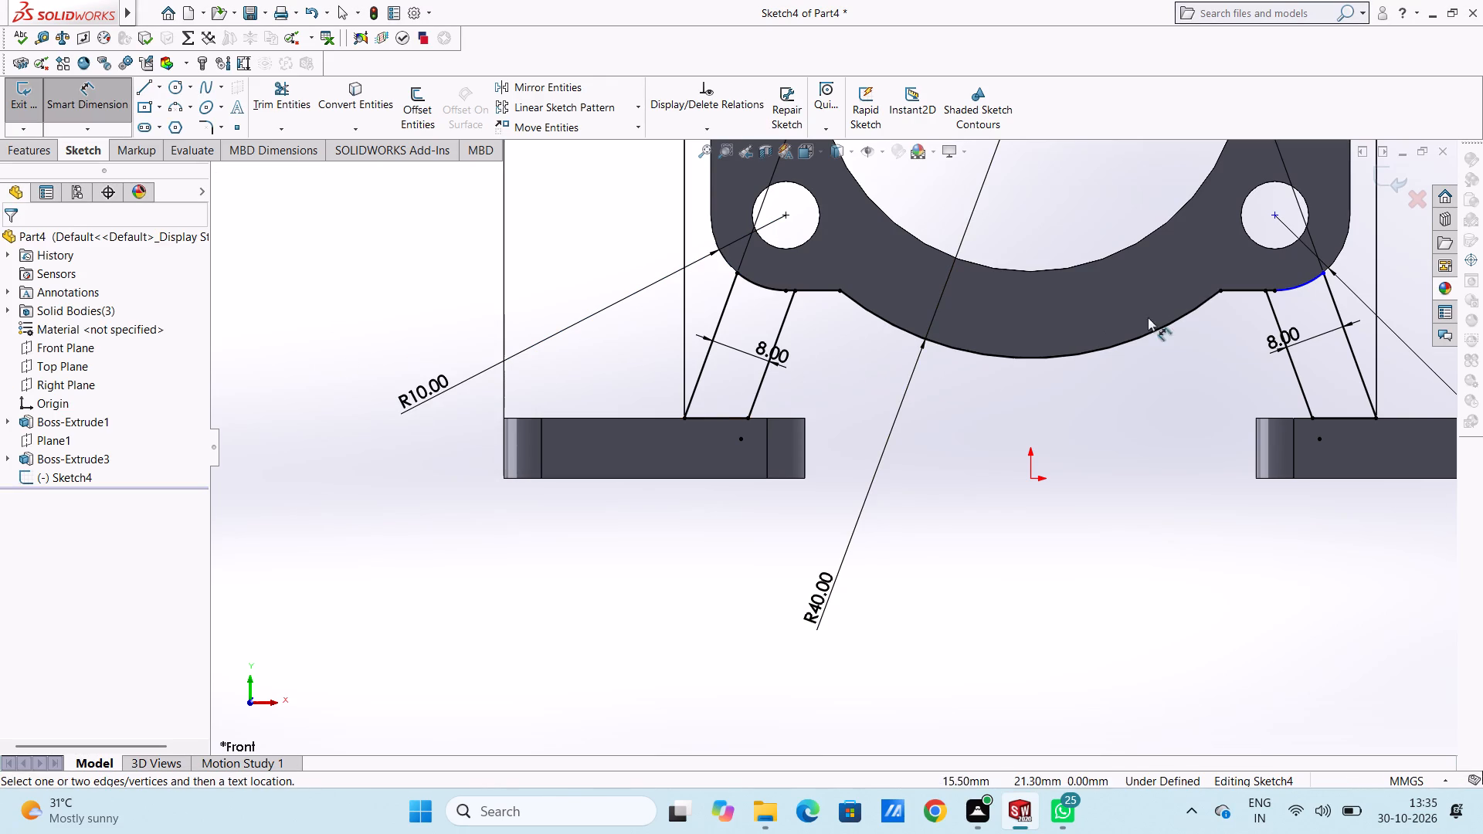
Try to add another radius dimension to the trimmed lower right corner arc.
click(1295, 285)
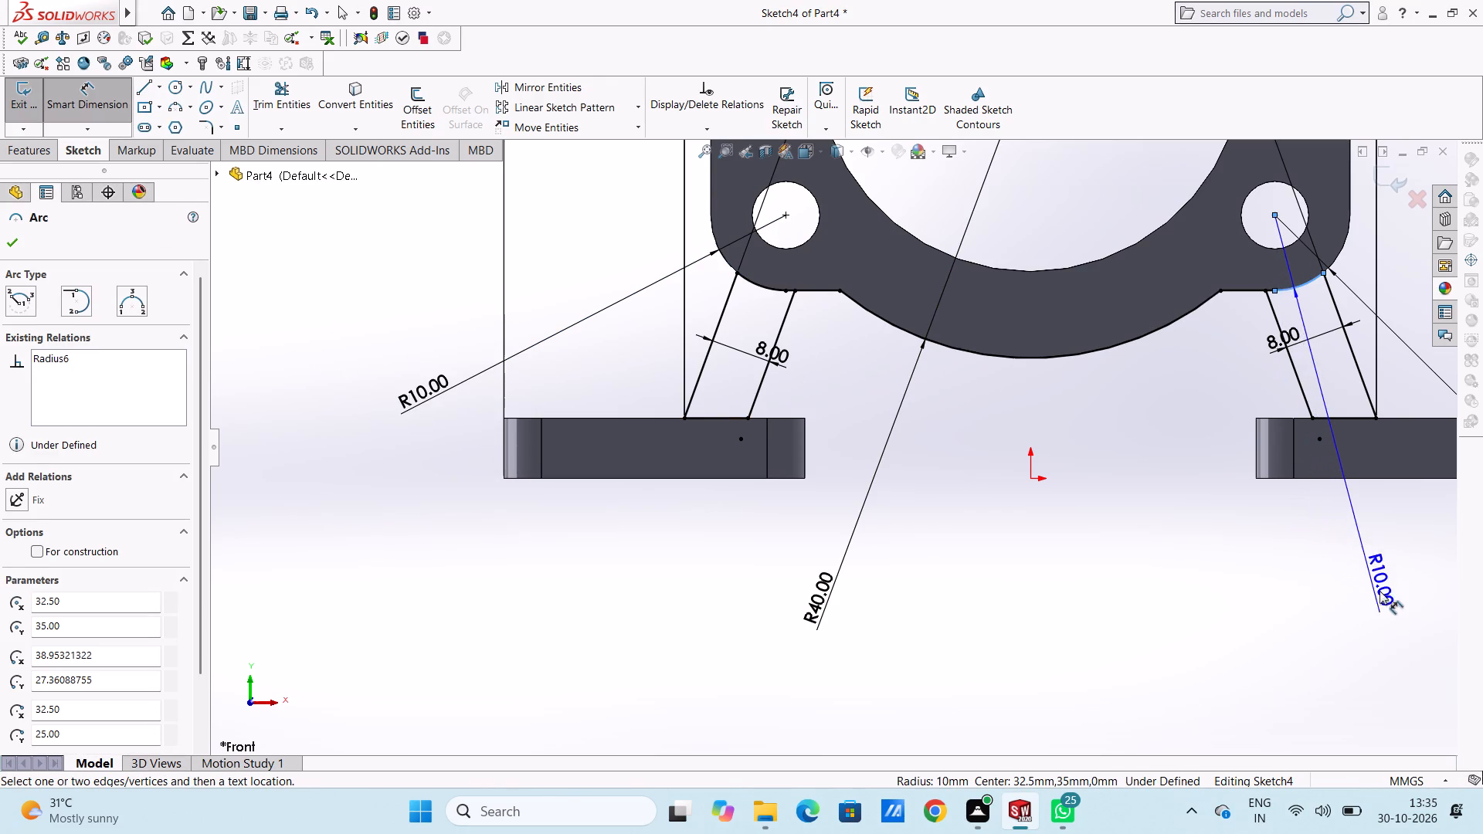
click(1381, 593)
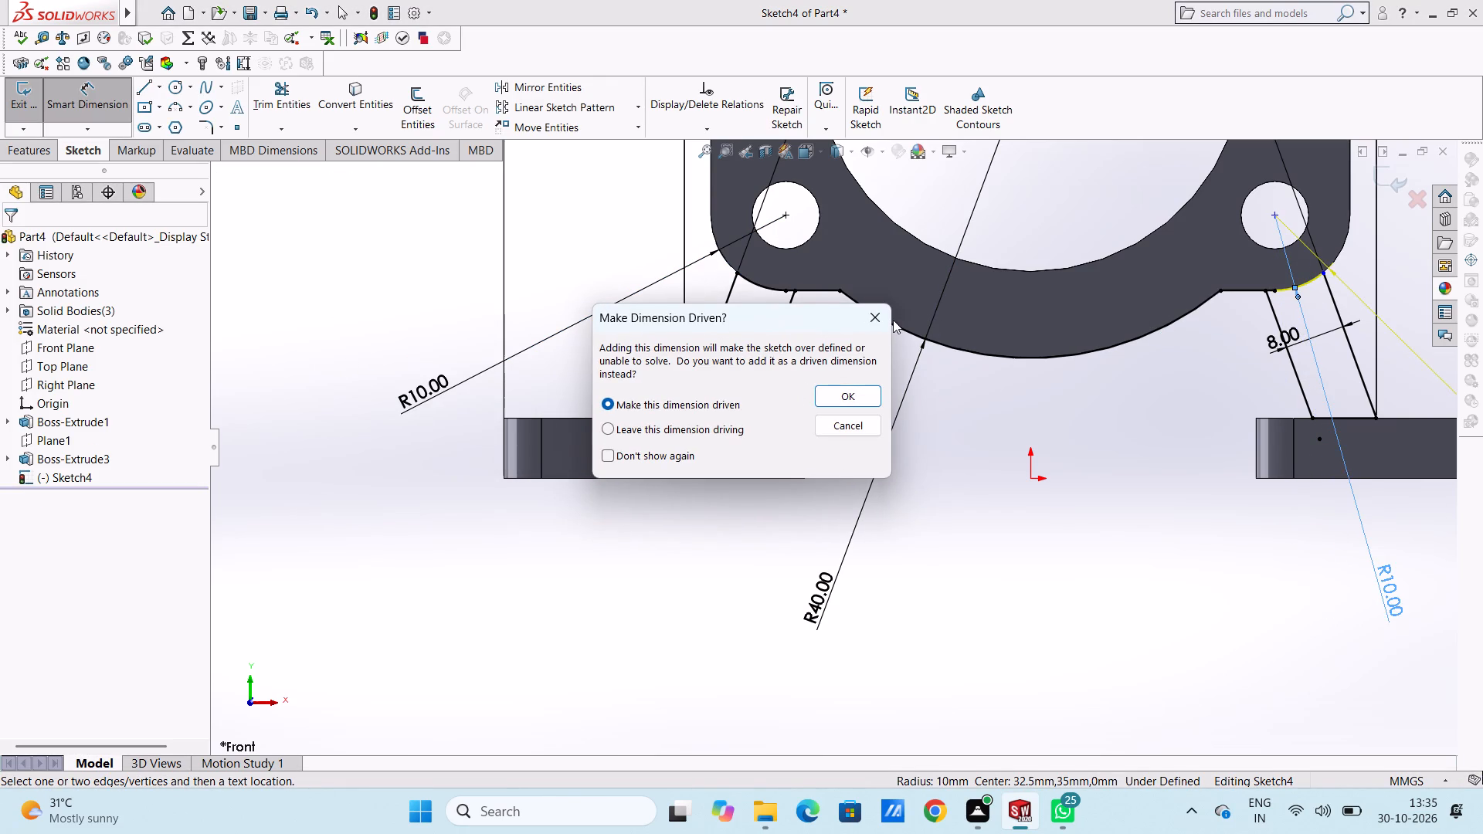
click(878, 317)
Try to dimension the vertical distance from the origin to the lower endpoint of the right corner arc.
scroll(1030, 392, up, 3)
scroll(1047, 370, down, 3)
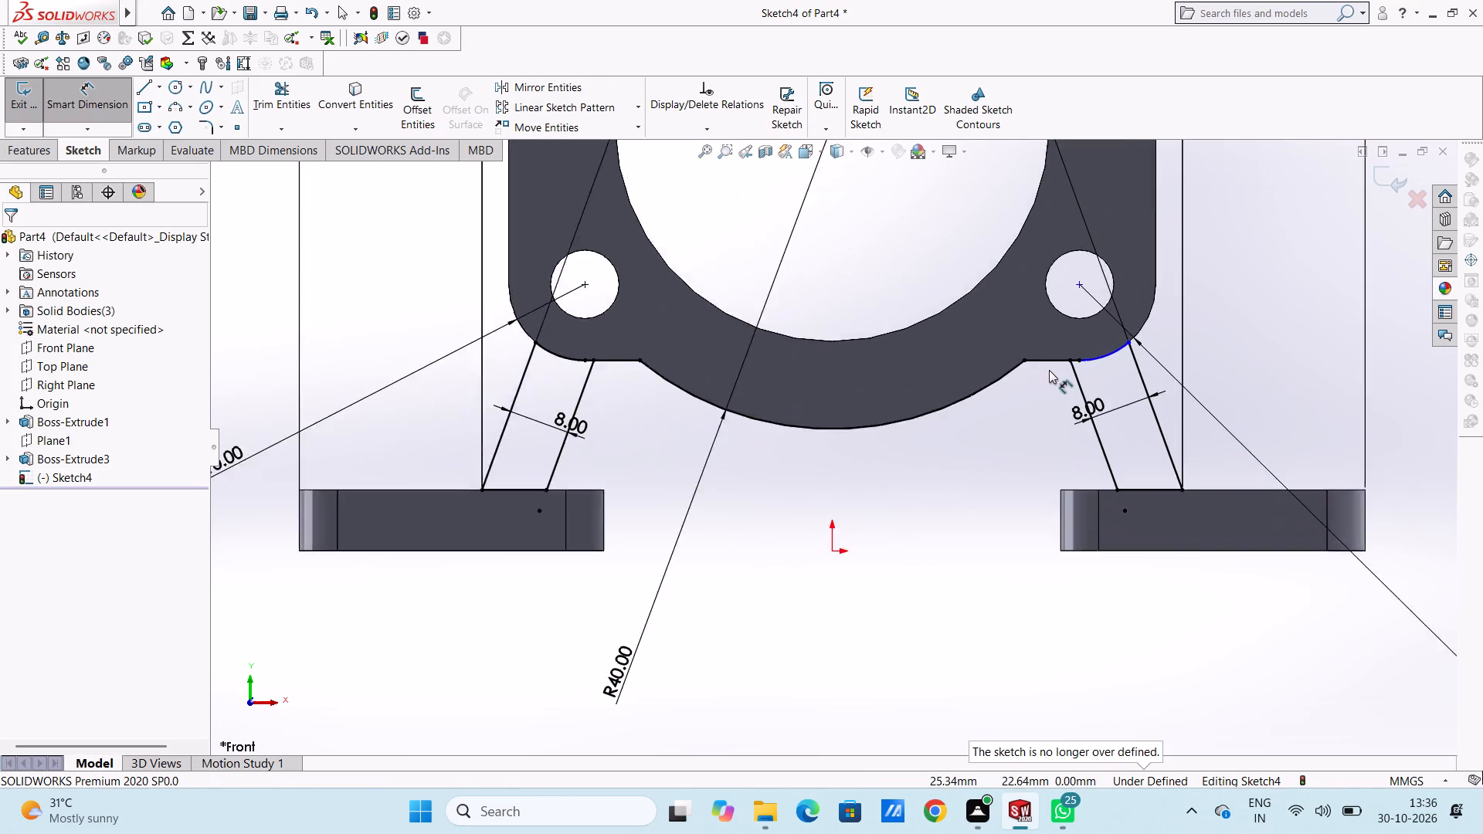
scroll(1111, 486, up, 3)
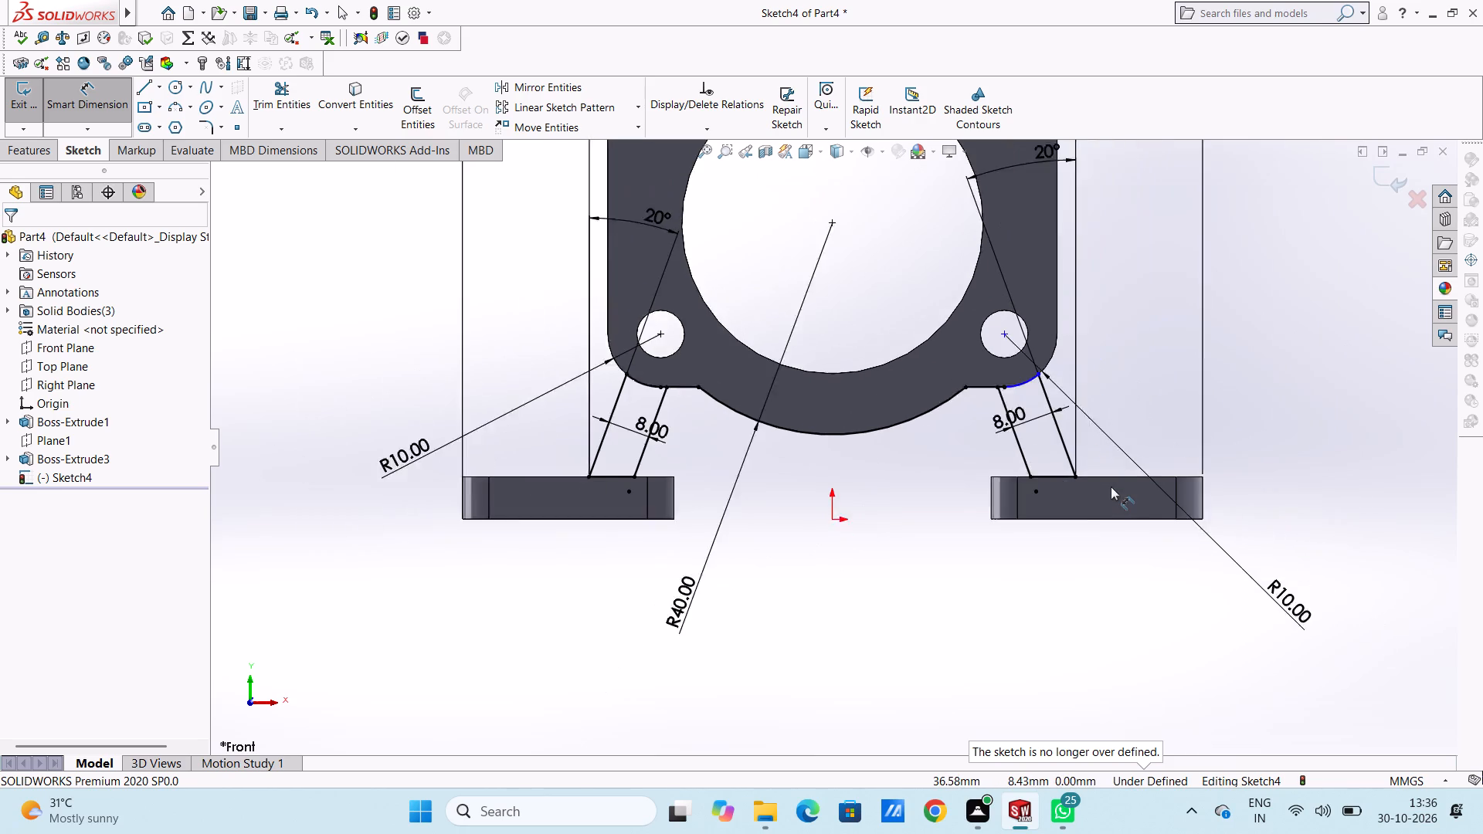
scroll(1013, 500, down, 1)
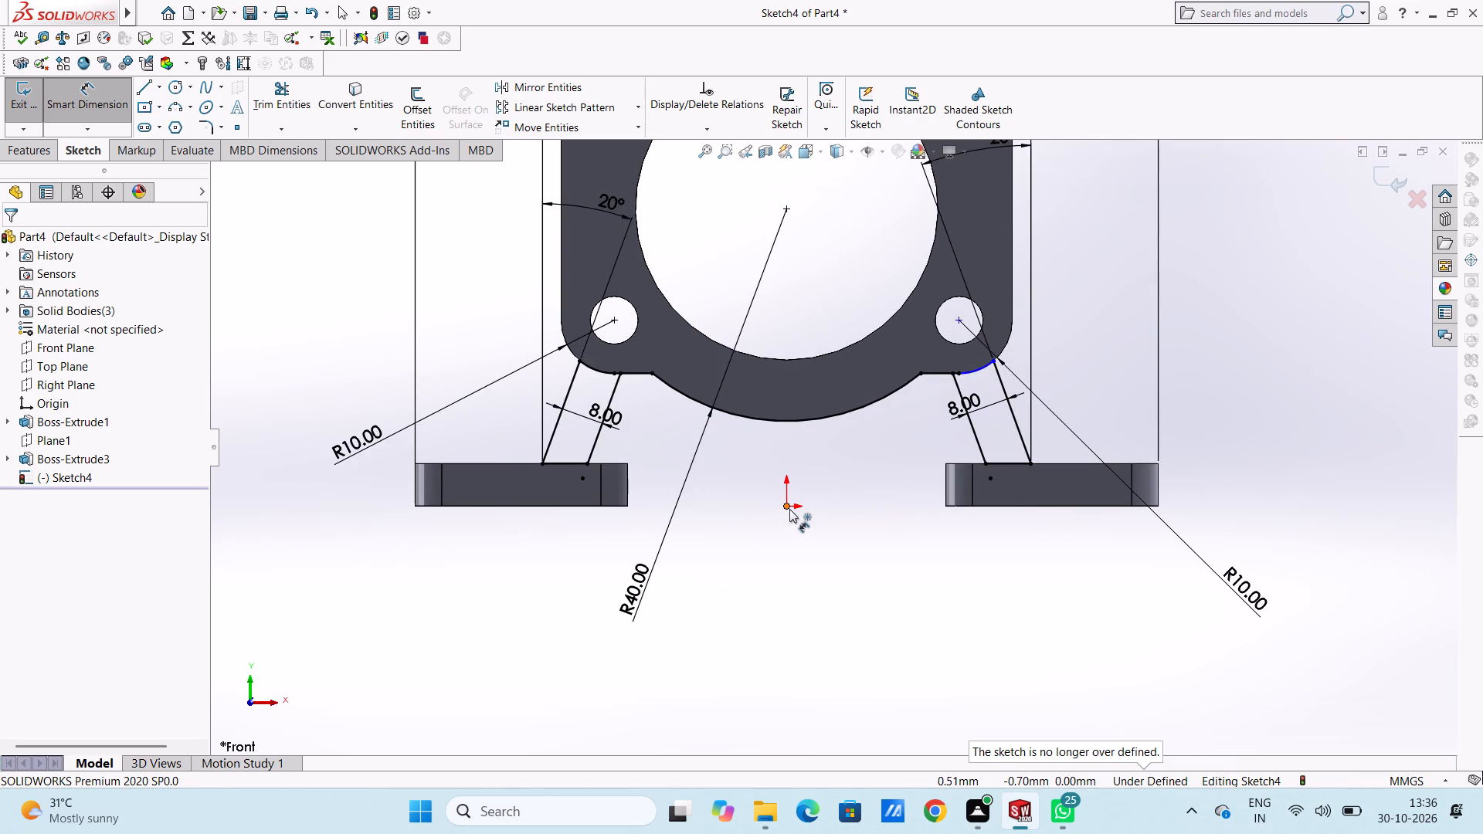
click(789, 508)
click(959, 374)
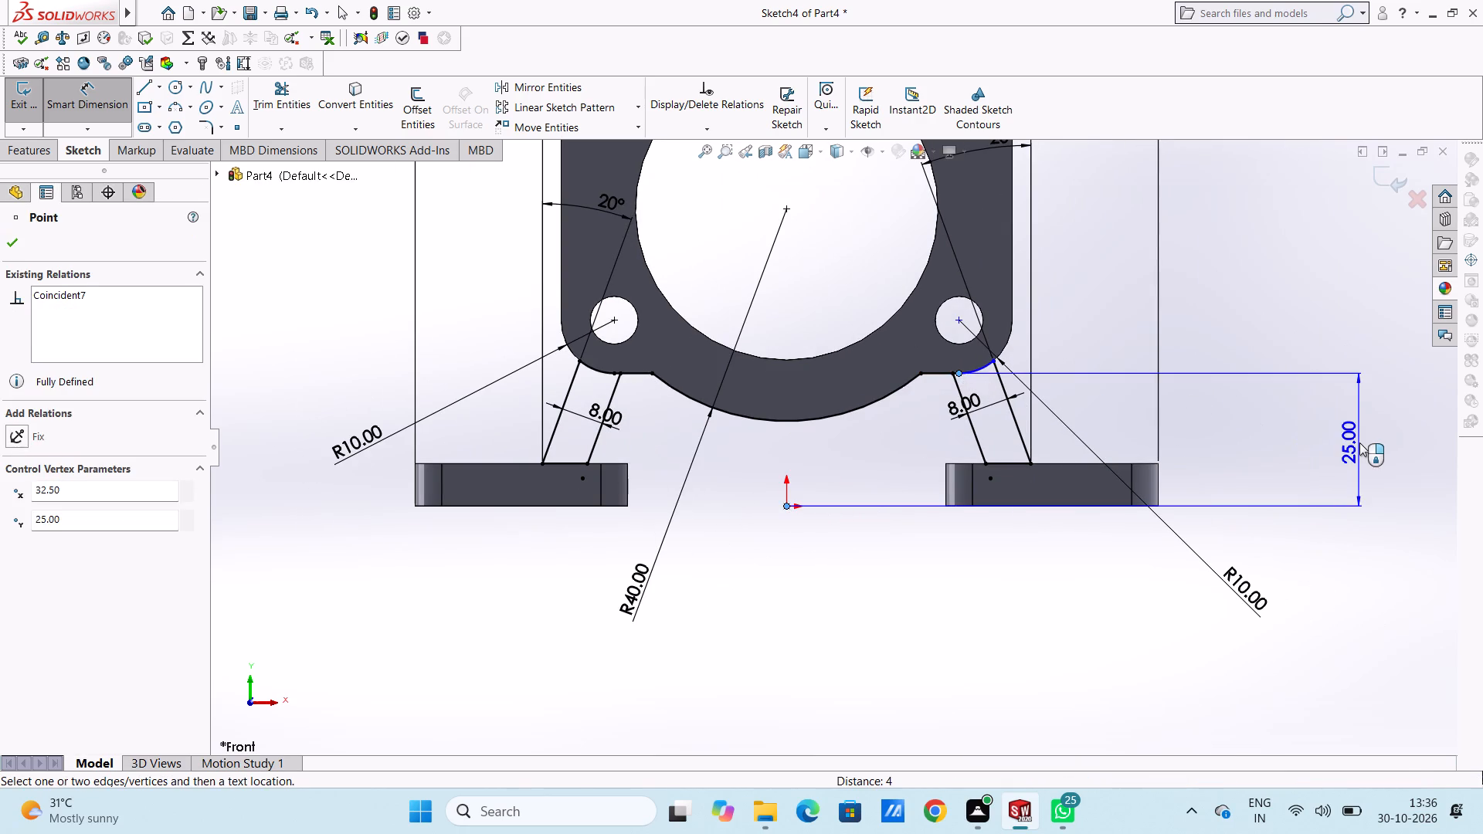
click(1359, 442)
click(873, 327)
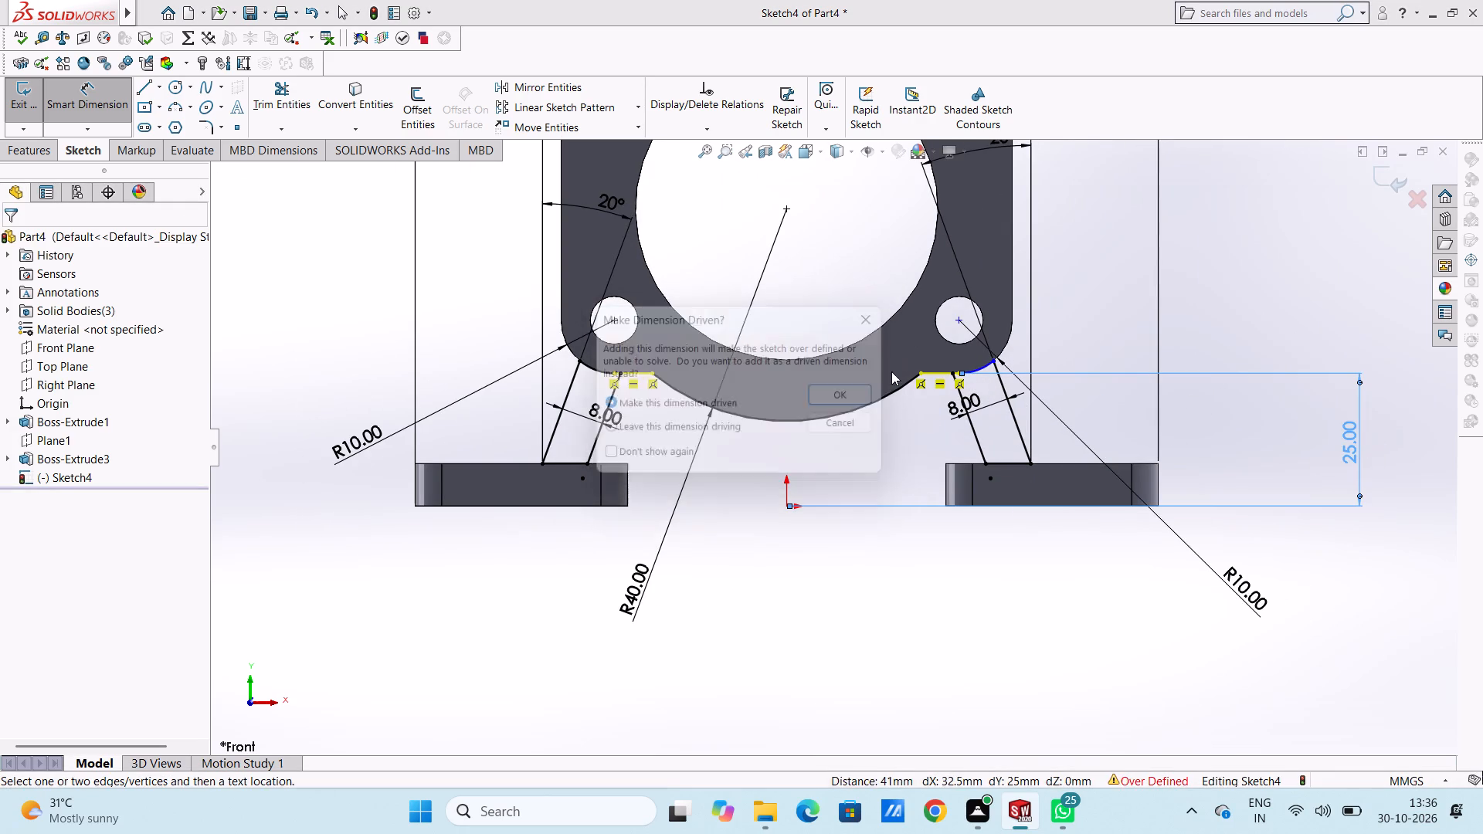
Dimension the vertical distance between the two endpoints of the lower right corner arc.
scroll(933, 402, down, 5)
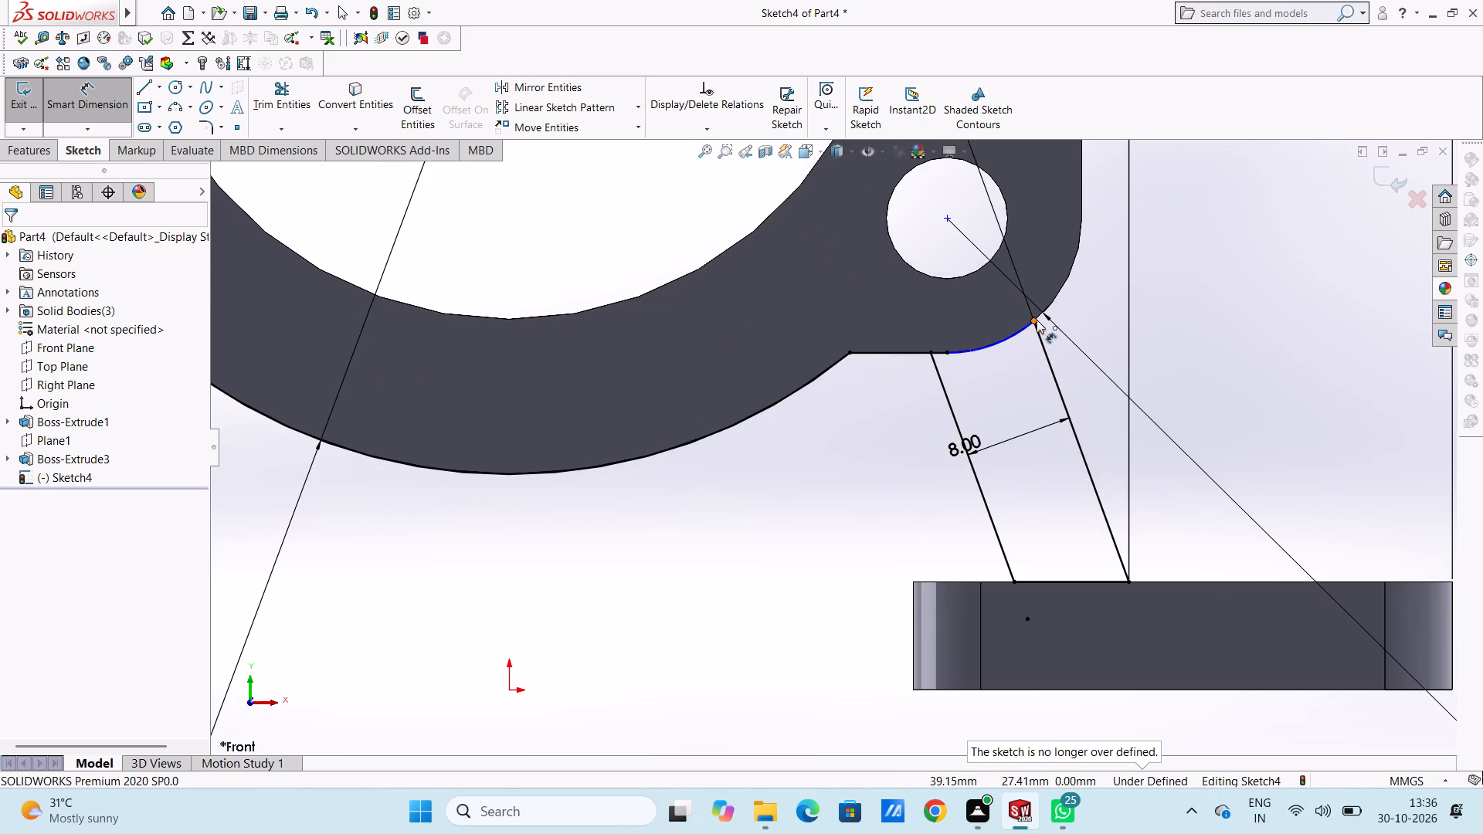
click(1037, 320)
click(949, 353)
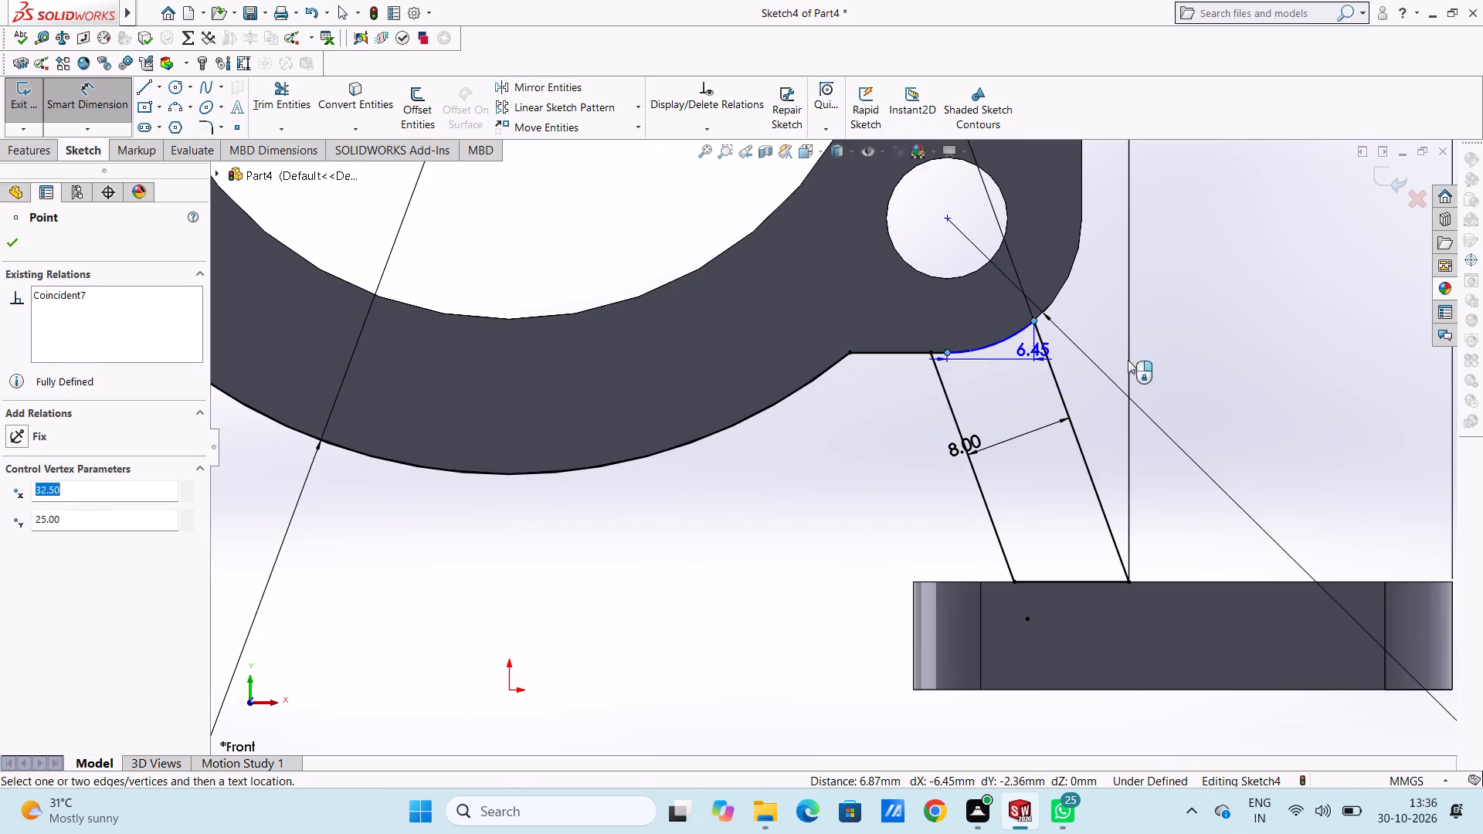
click(1309, 337)
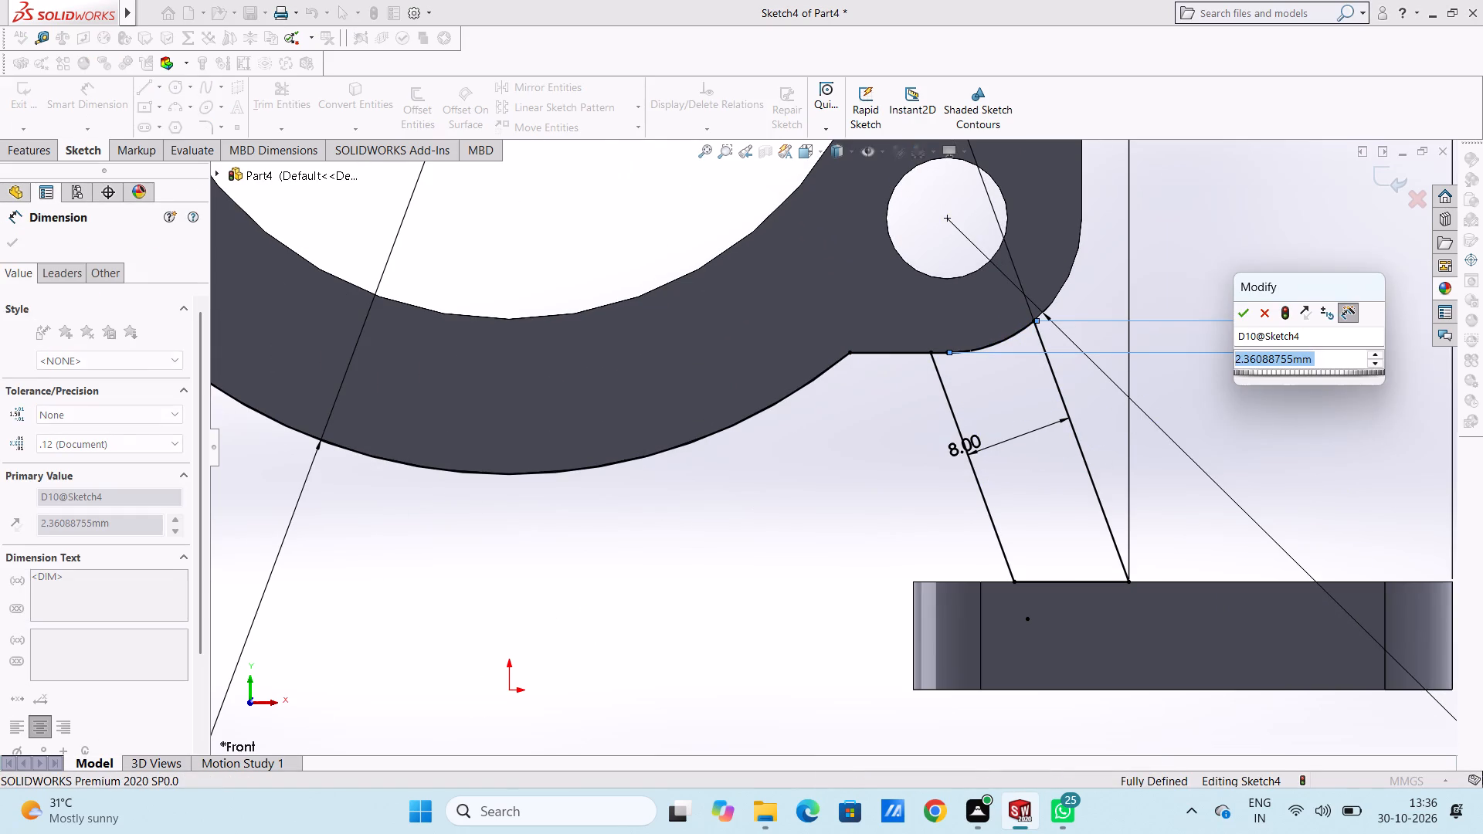
click(1244, 317)
click(1223, 307)
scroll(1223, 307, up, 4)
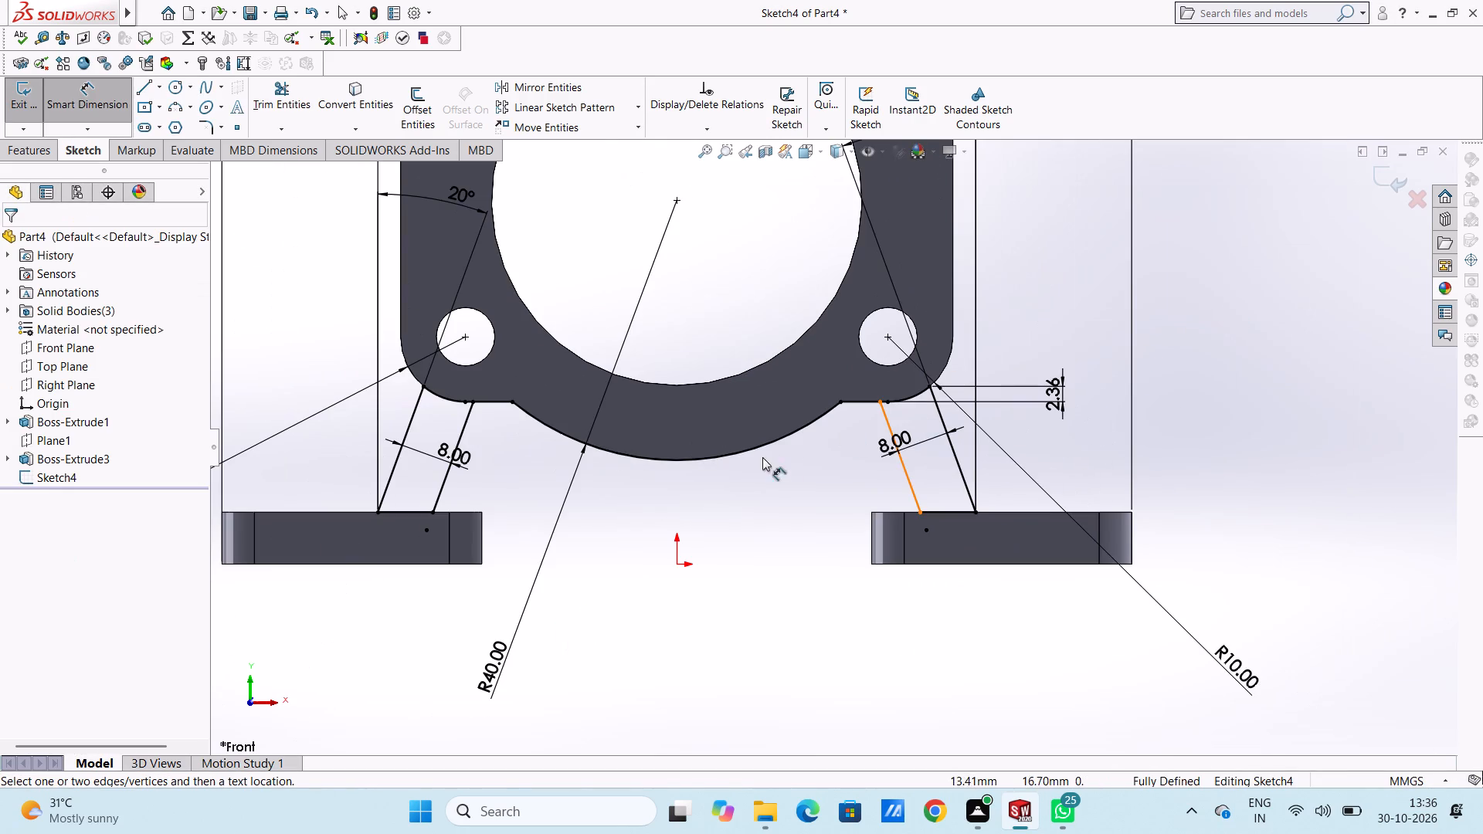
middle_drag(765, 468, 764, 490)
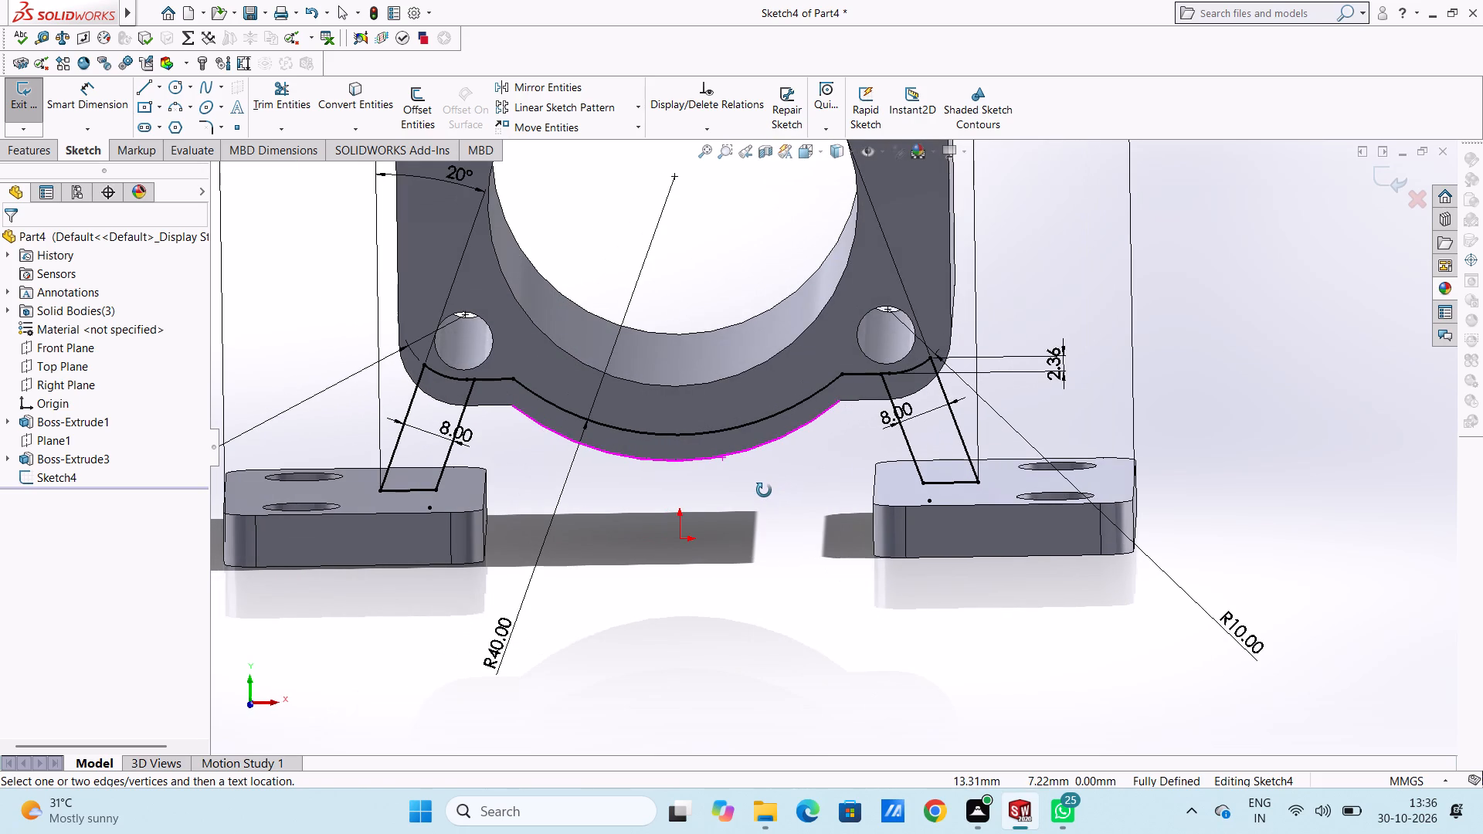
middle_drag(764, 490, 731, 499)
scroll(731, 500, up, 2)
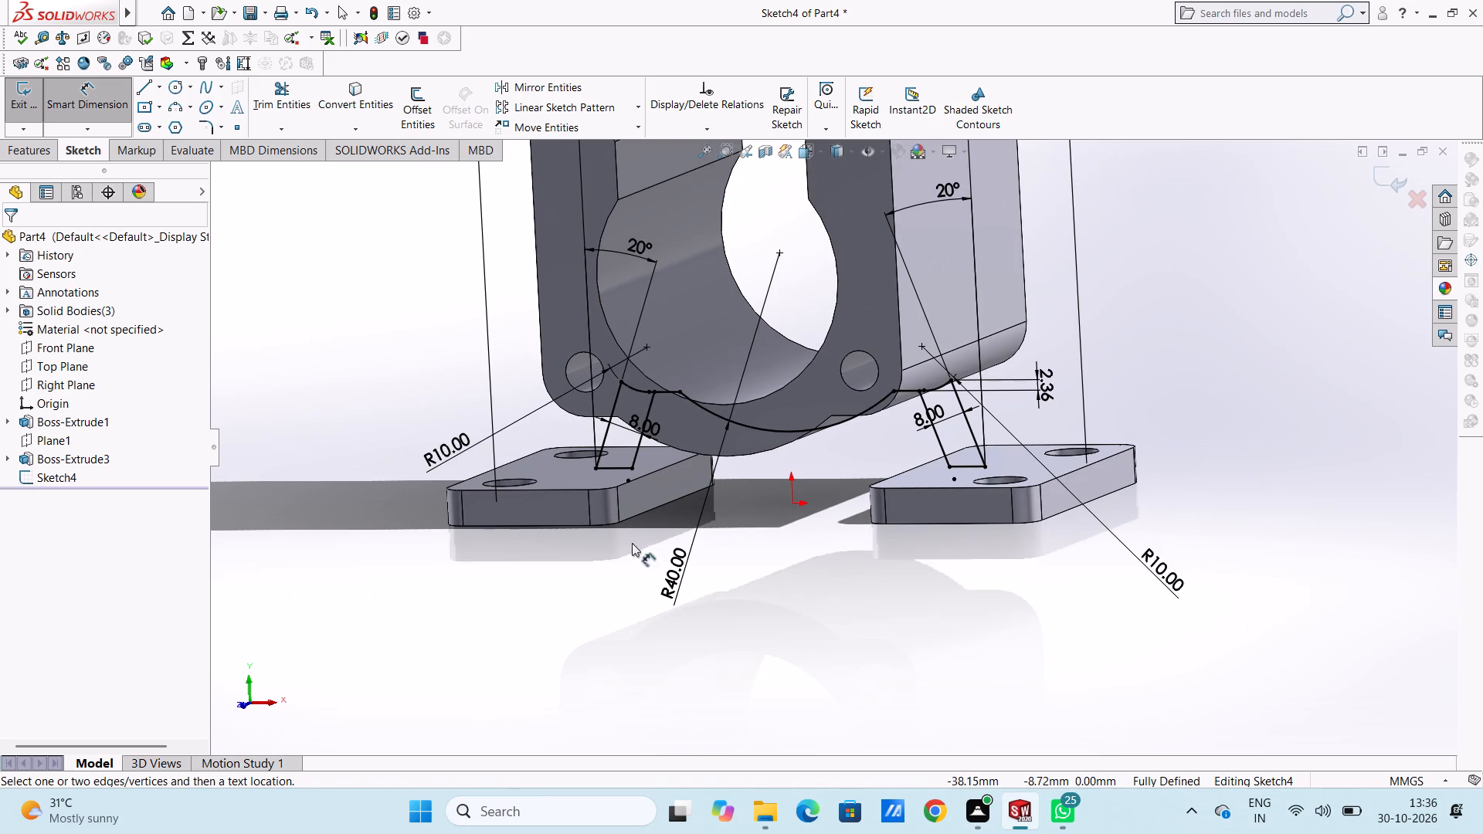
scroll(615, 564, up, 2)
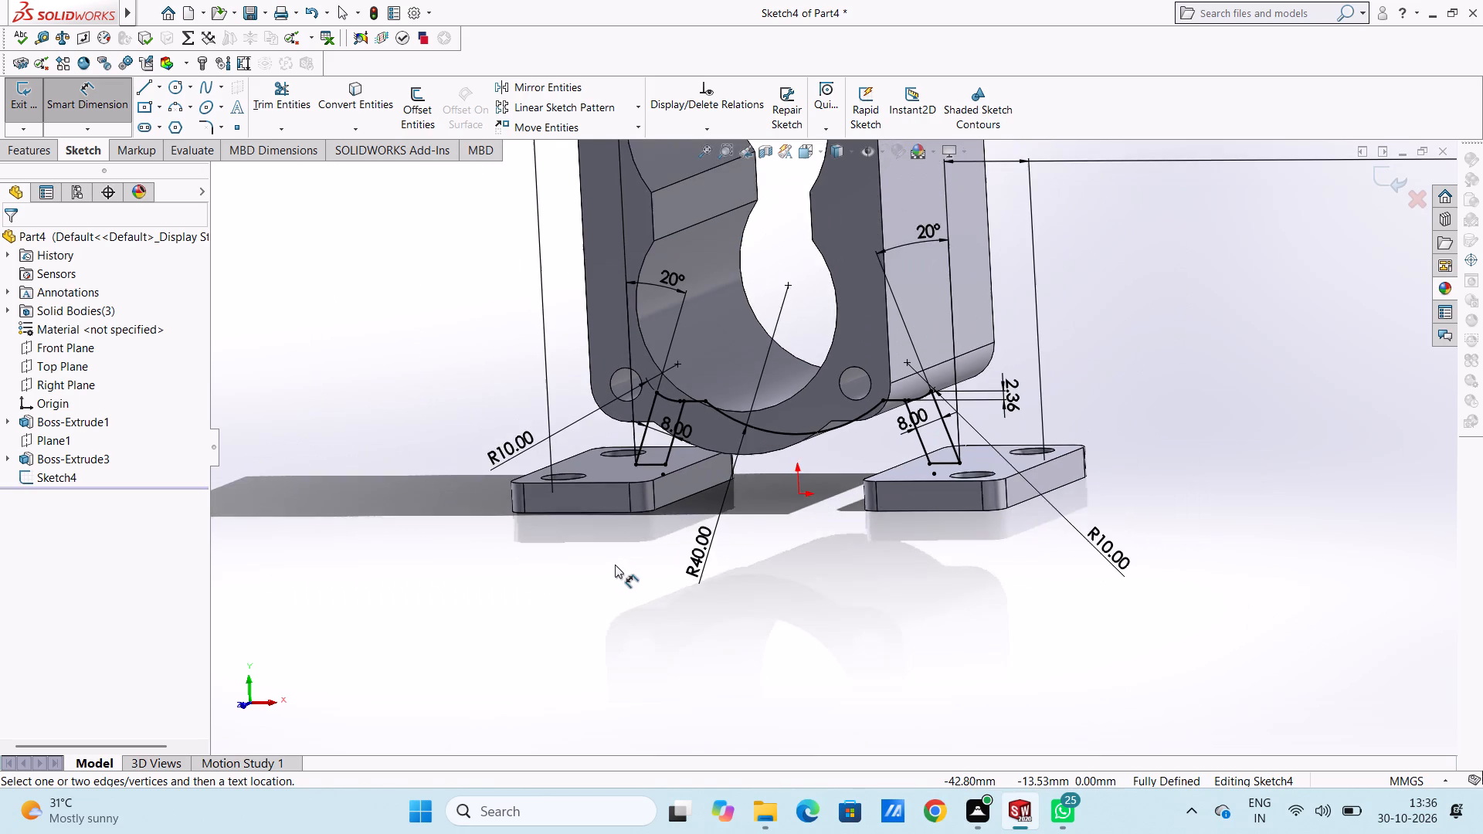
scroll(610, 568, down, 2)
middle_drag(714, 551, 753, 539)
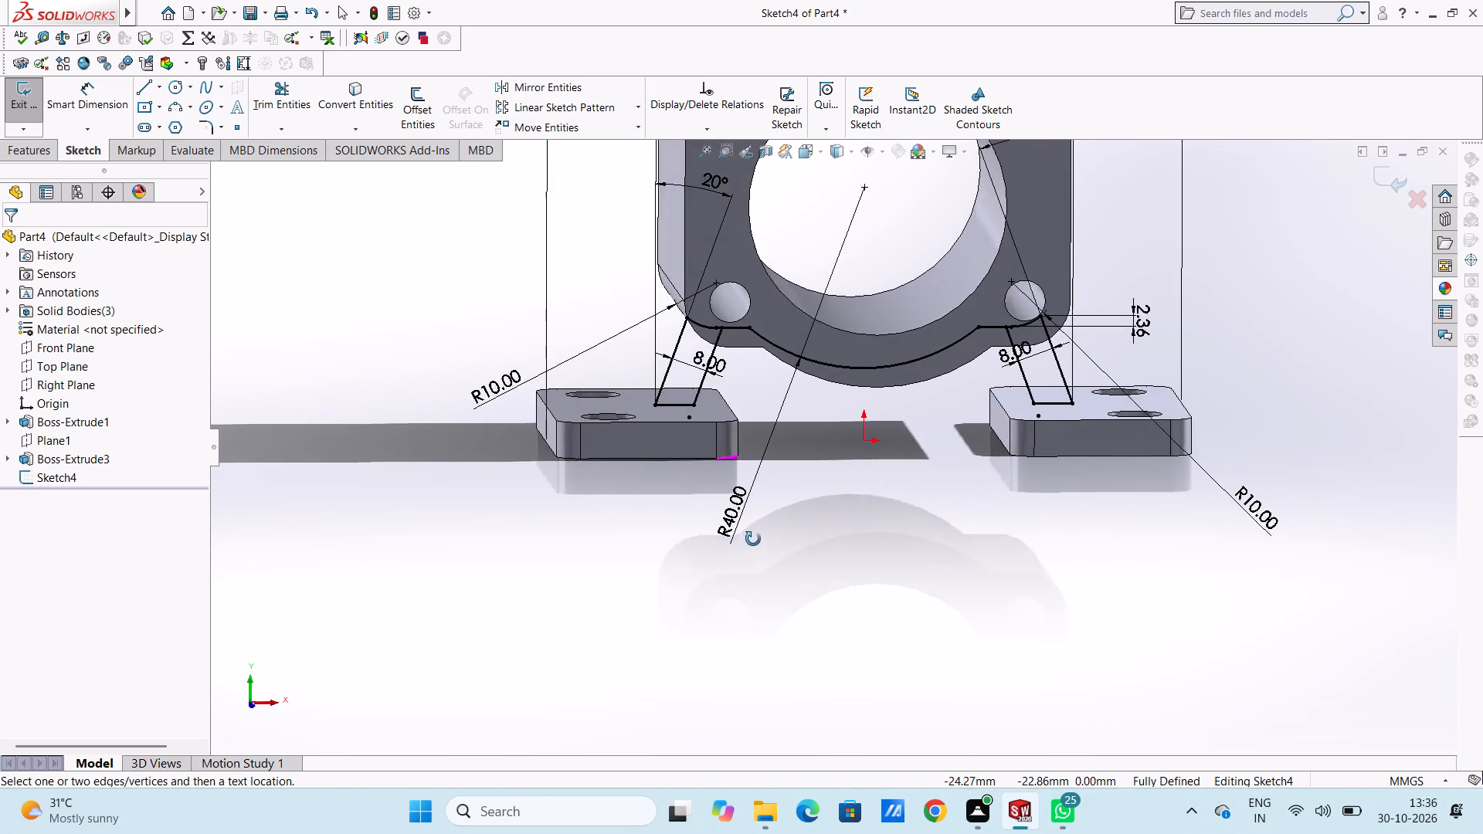
Extrude both inclined support profiles 50 mm using Mid Plane, merging them with the base plates and housing.
middle_drag(753, 539, 735, 523)
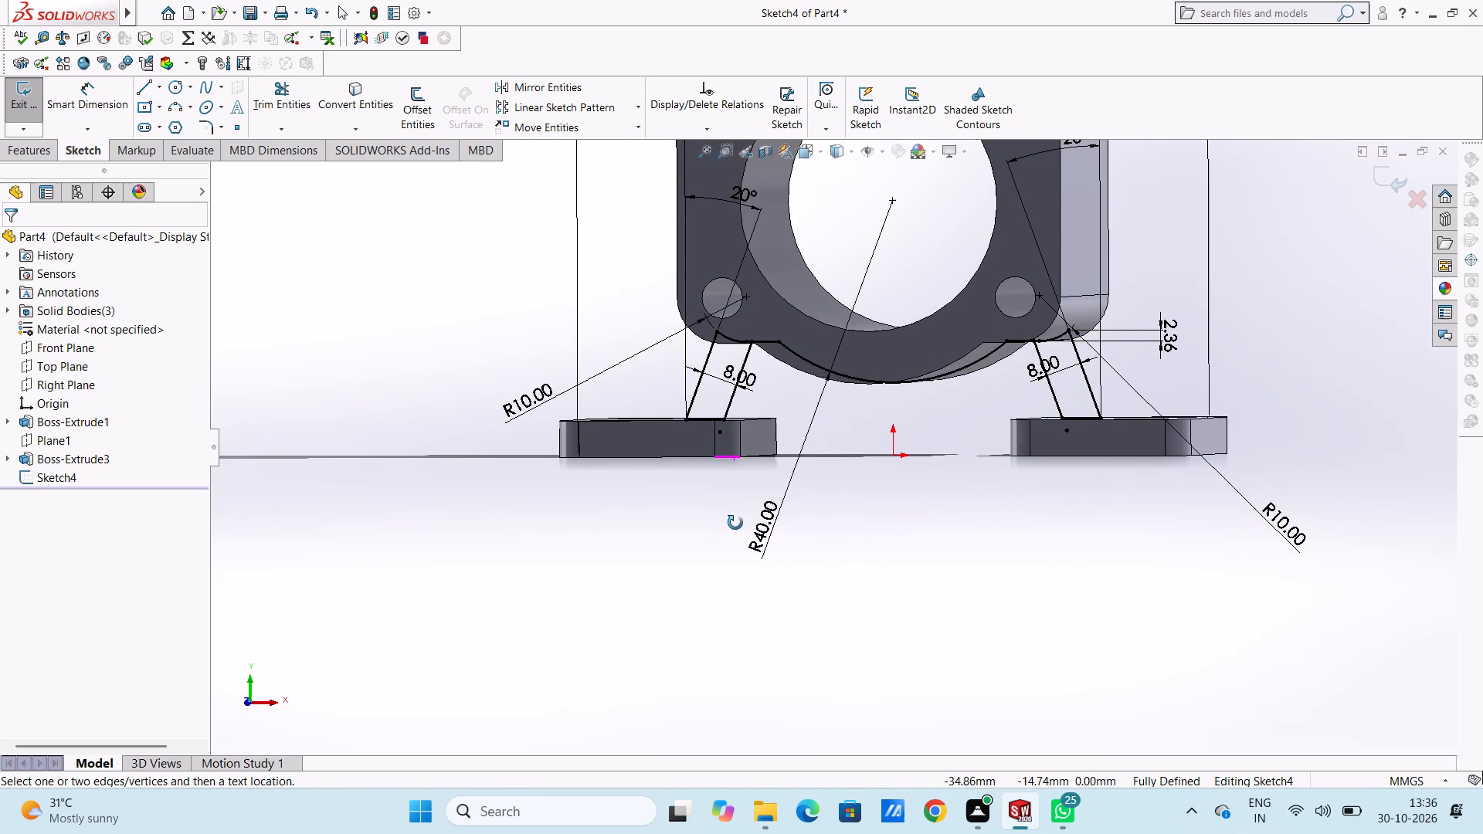
middle_drag(735, 523, 730, 533)
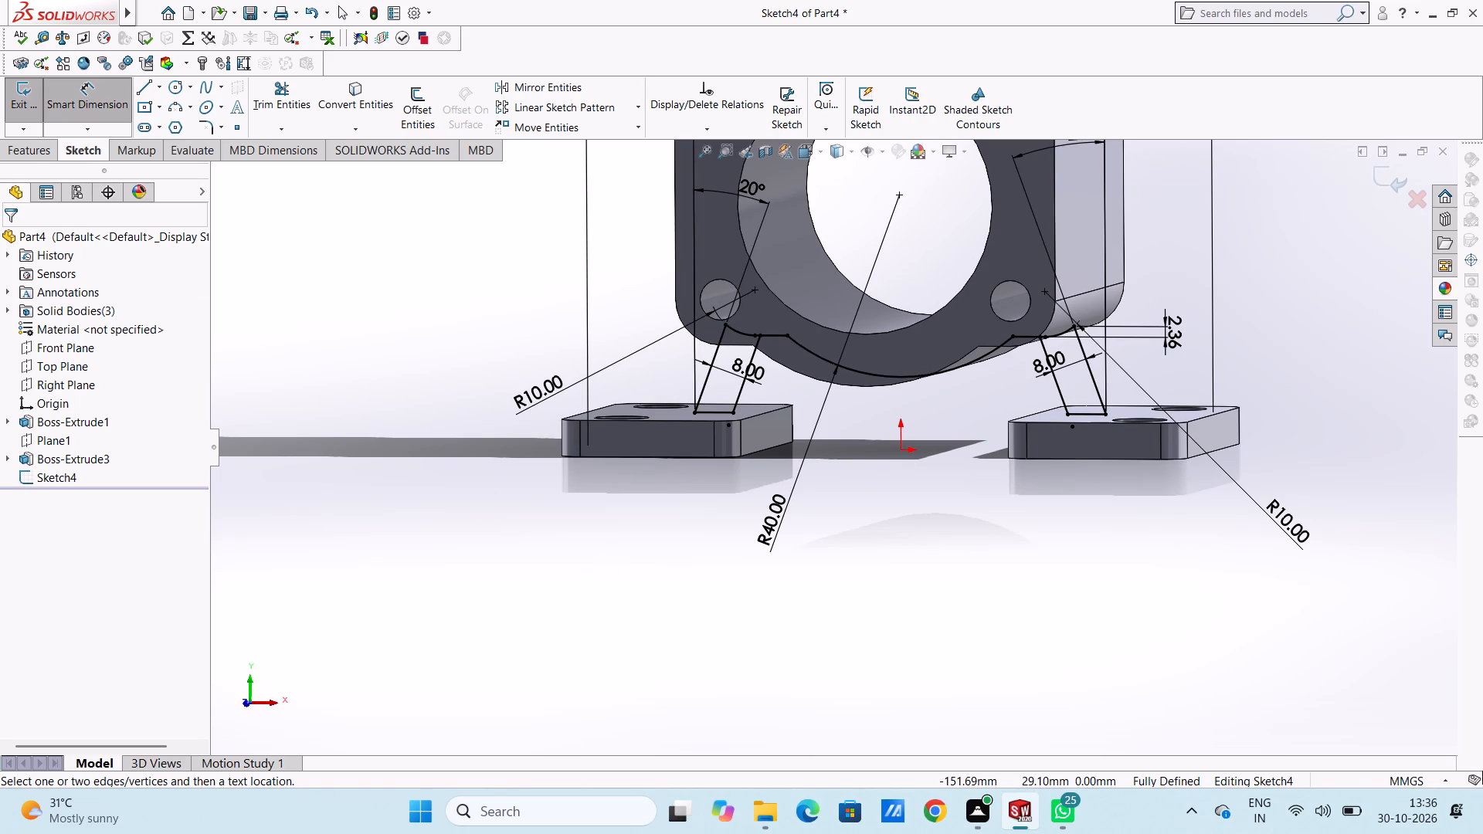
click(36, 149)
click(29, 99)
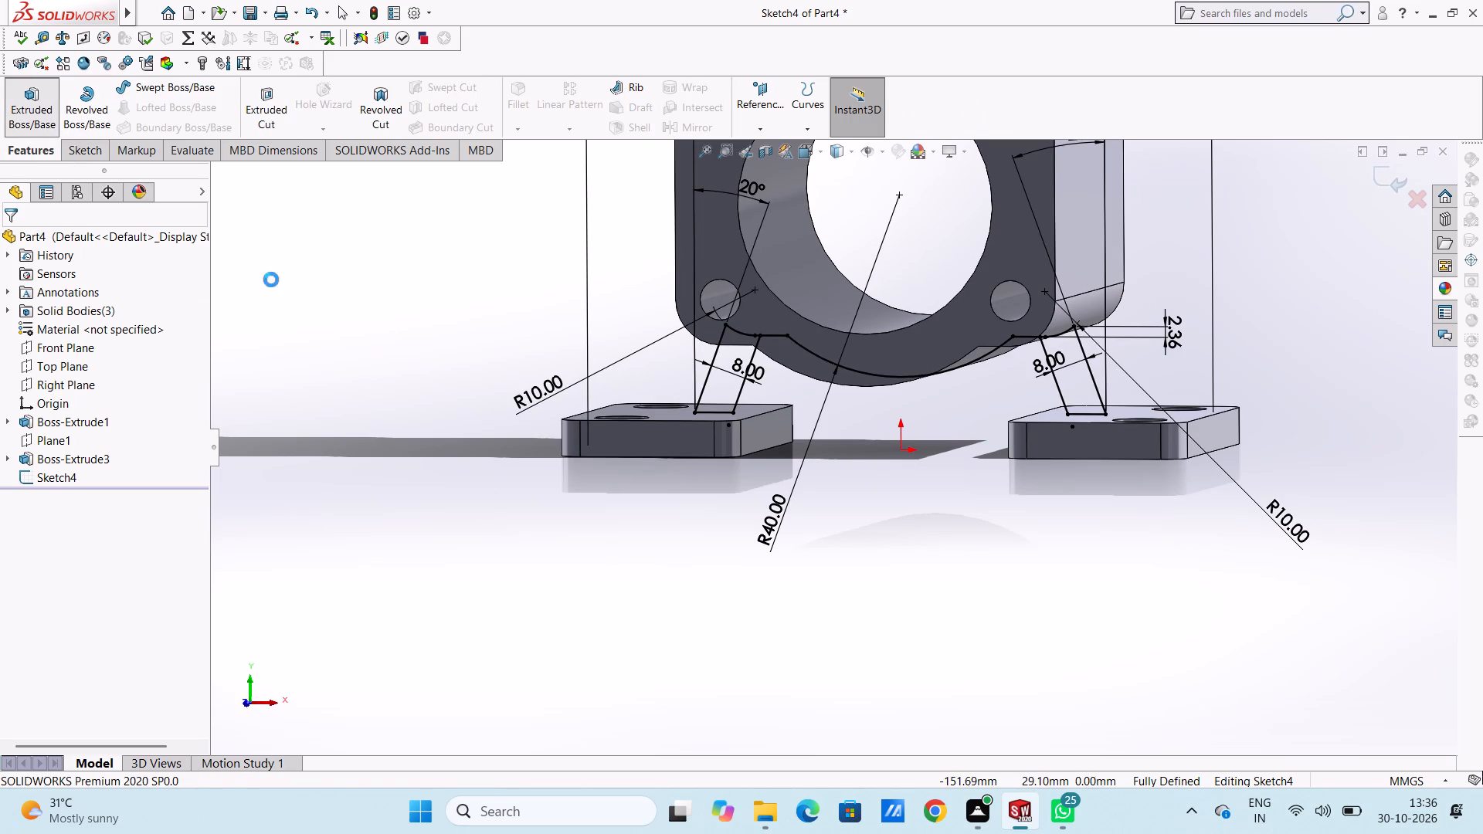
click(729, 355)
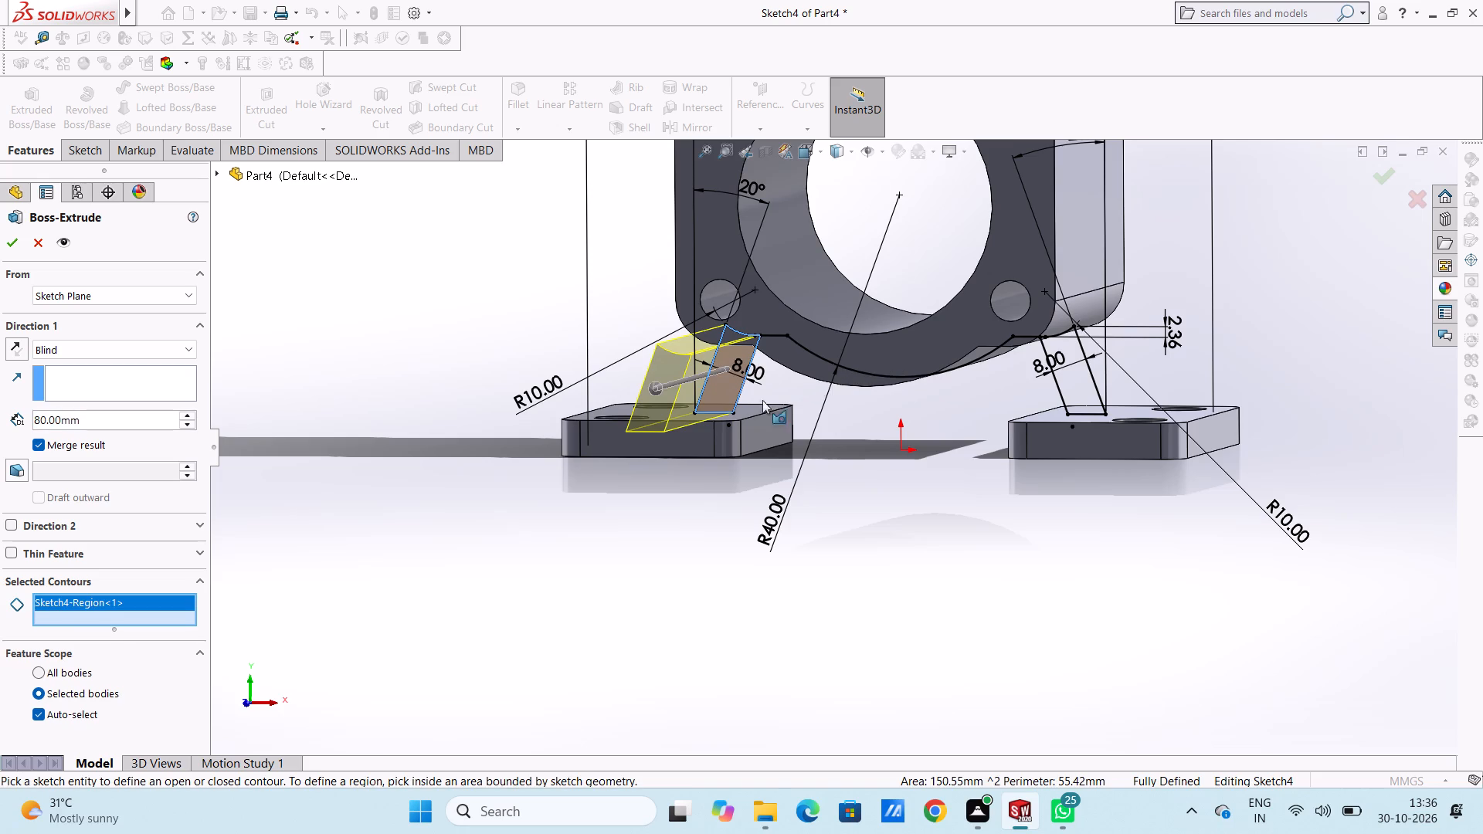
middle_drag(855, 469, 858, 443)
click(1070, 375)
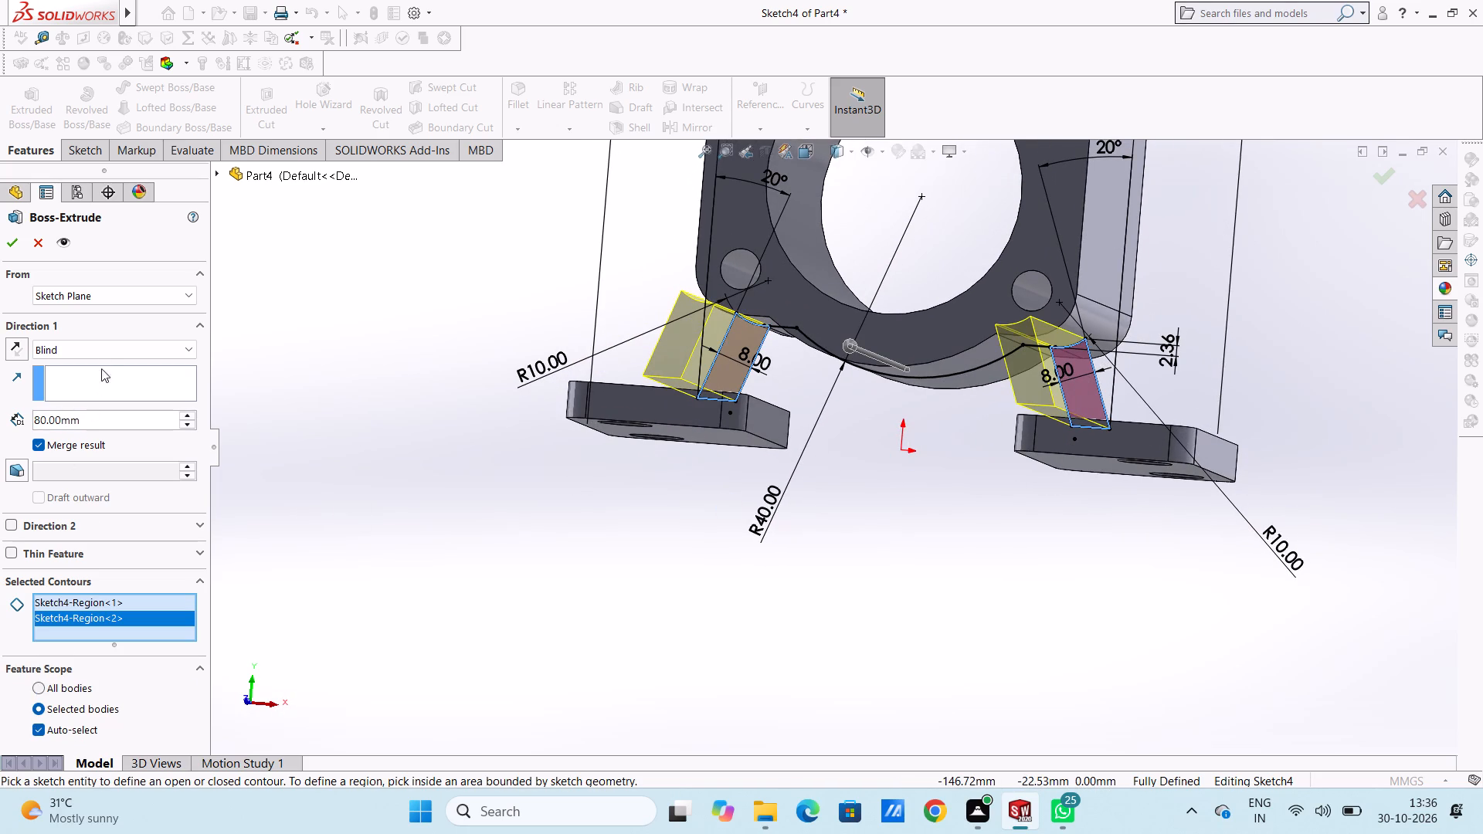
double_click(137, 425)
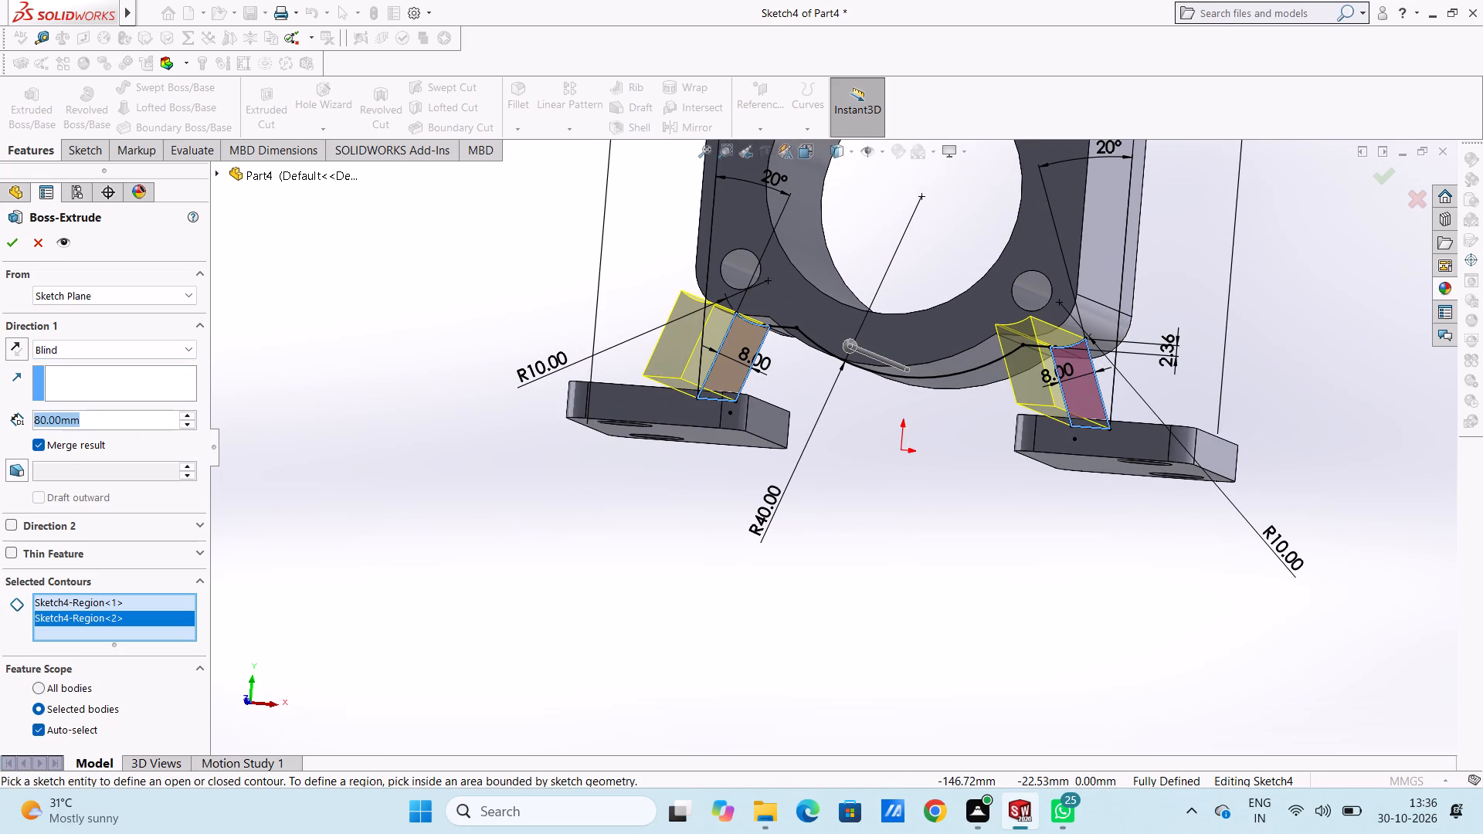
text(50)
key(Return)
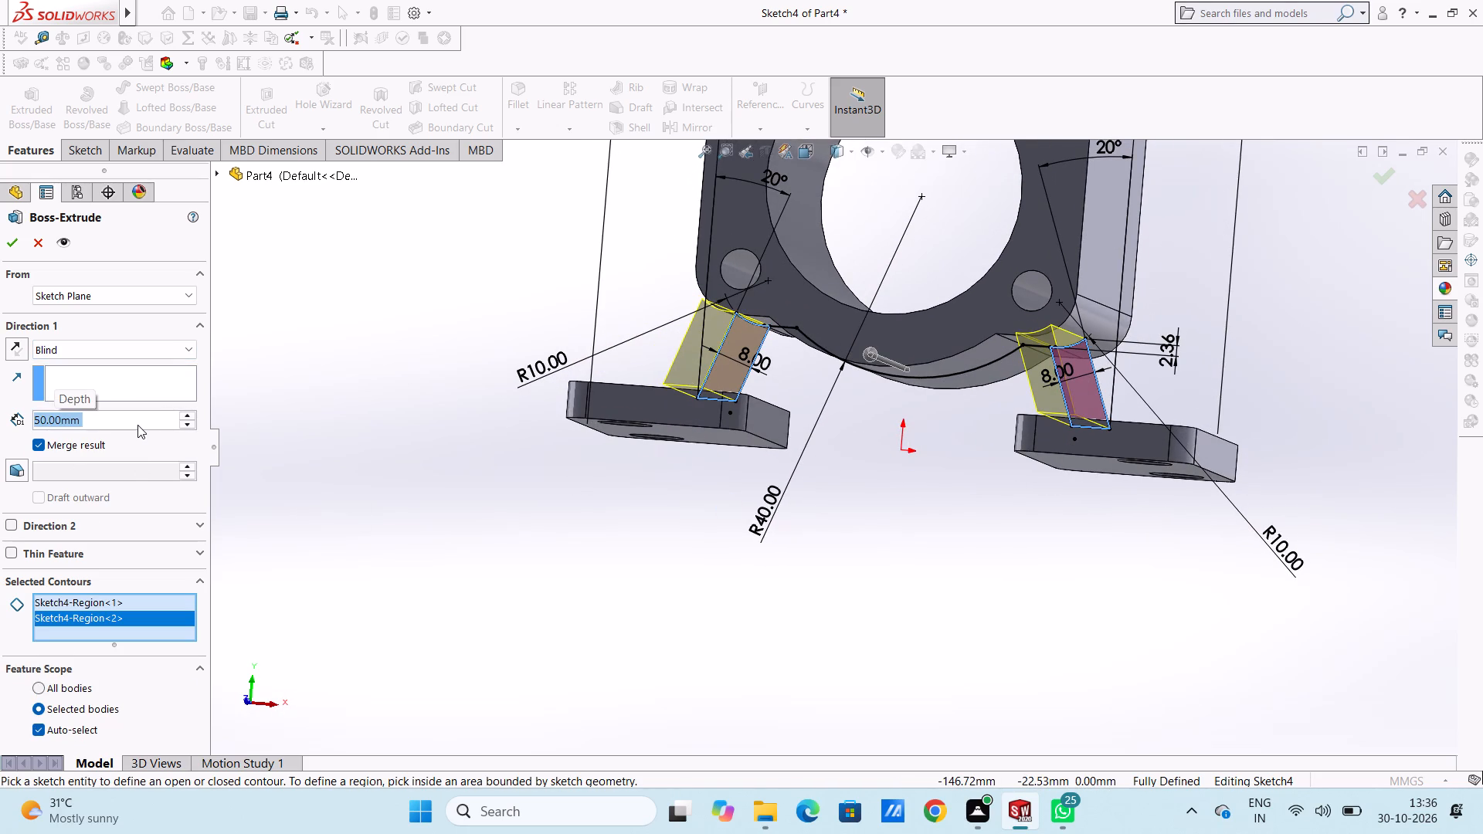
click(129, 337)
click(129, 347)
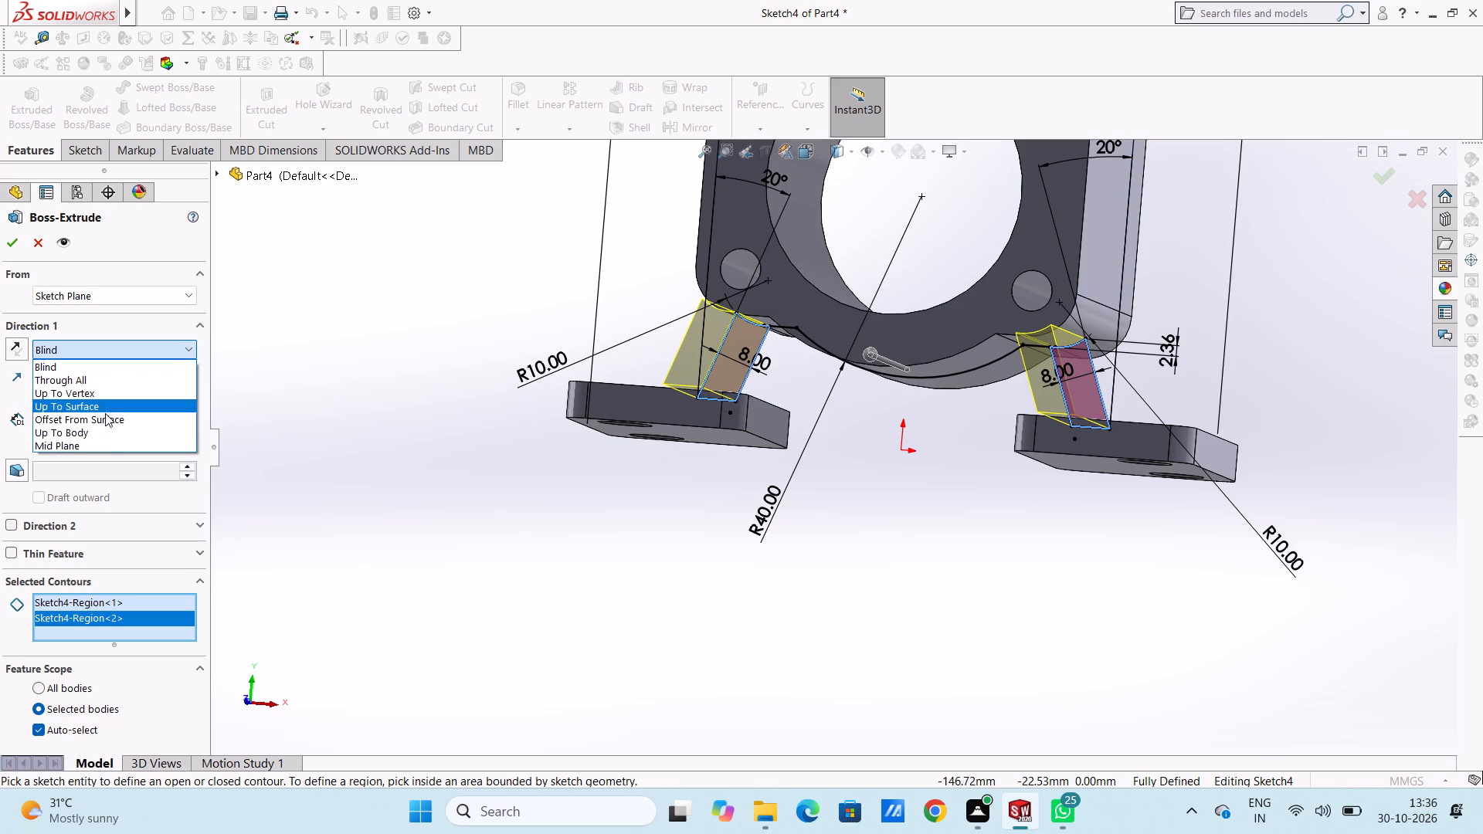
click(107, 449)
middle_drag(490, 317, 433, 384)
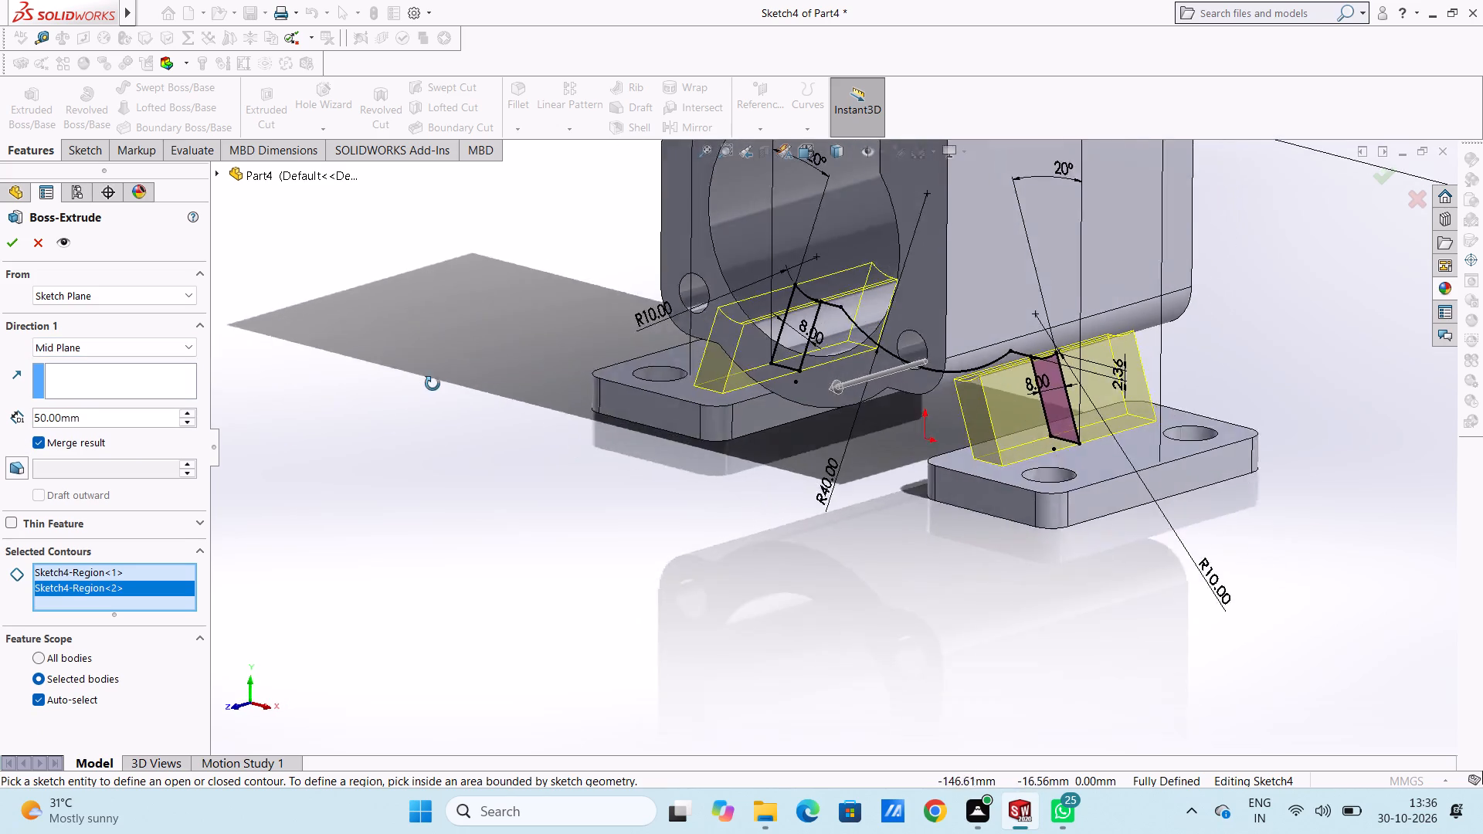
middle_drag(433, 384, 429, 422)
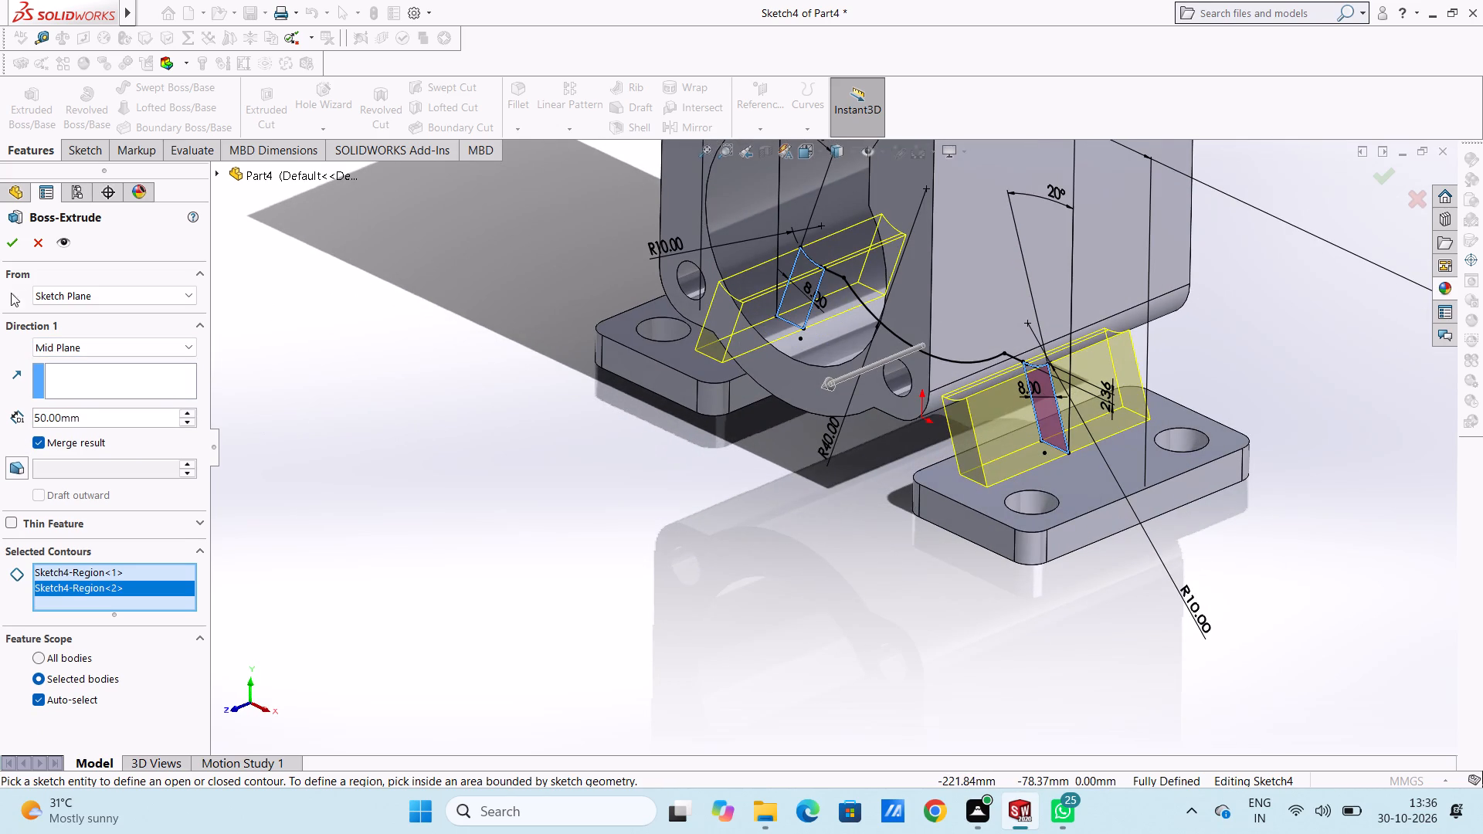
click(18, 249)
click(417, 364)
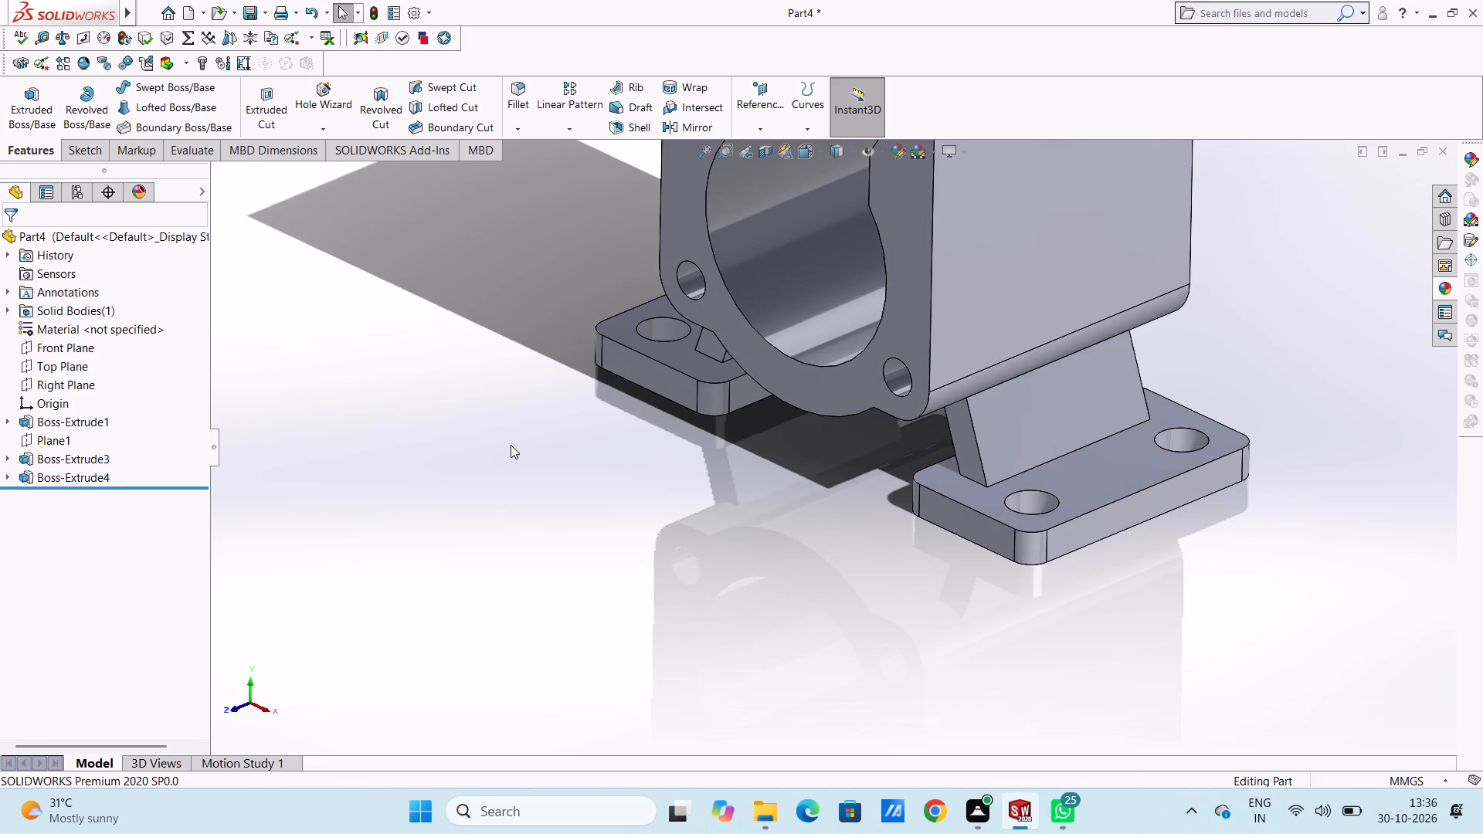
Examine the housing, the inclined supports and the base plates from the front, sides, top and underside.
middle_drag(512, 444, 602, 316)
scroll(600, 316, up, 4)
middle_drag(608, 395, 622, 490)
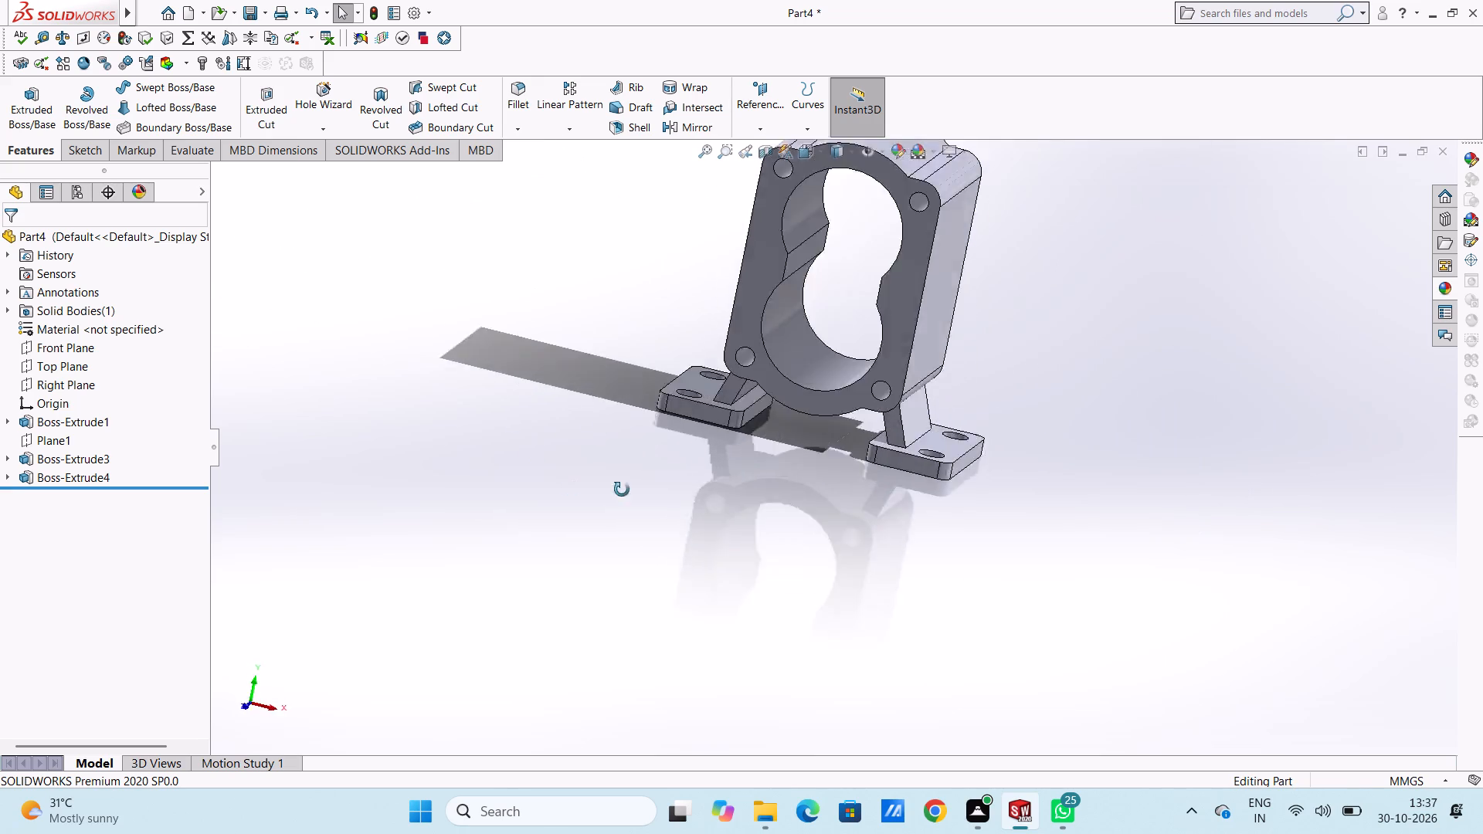
middle_drag(622, 490, 575, 500)
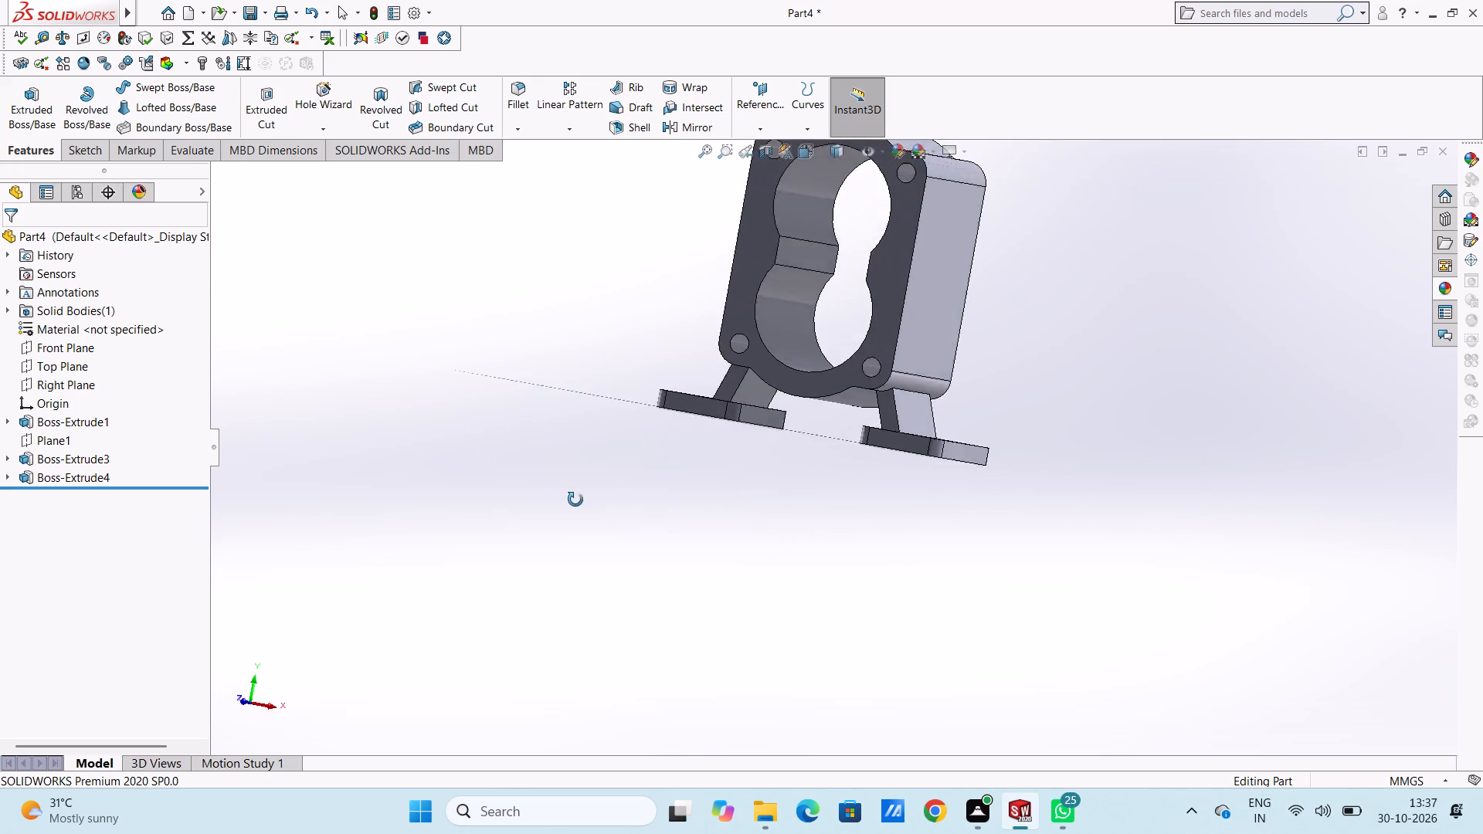
middle_drag(575, 500, 551, 498)
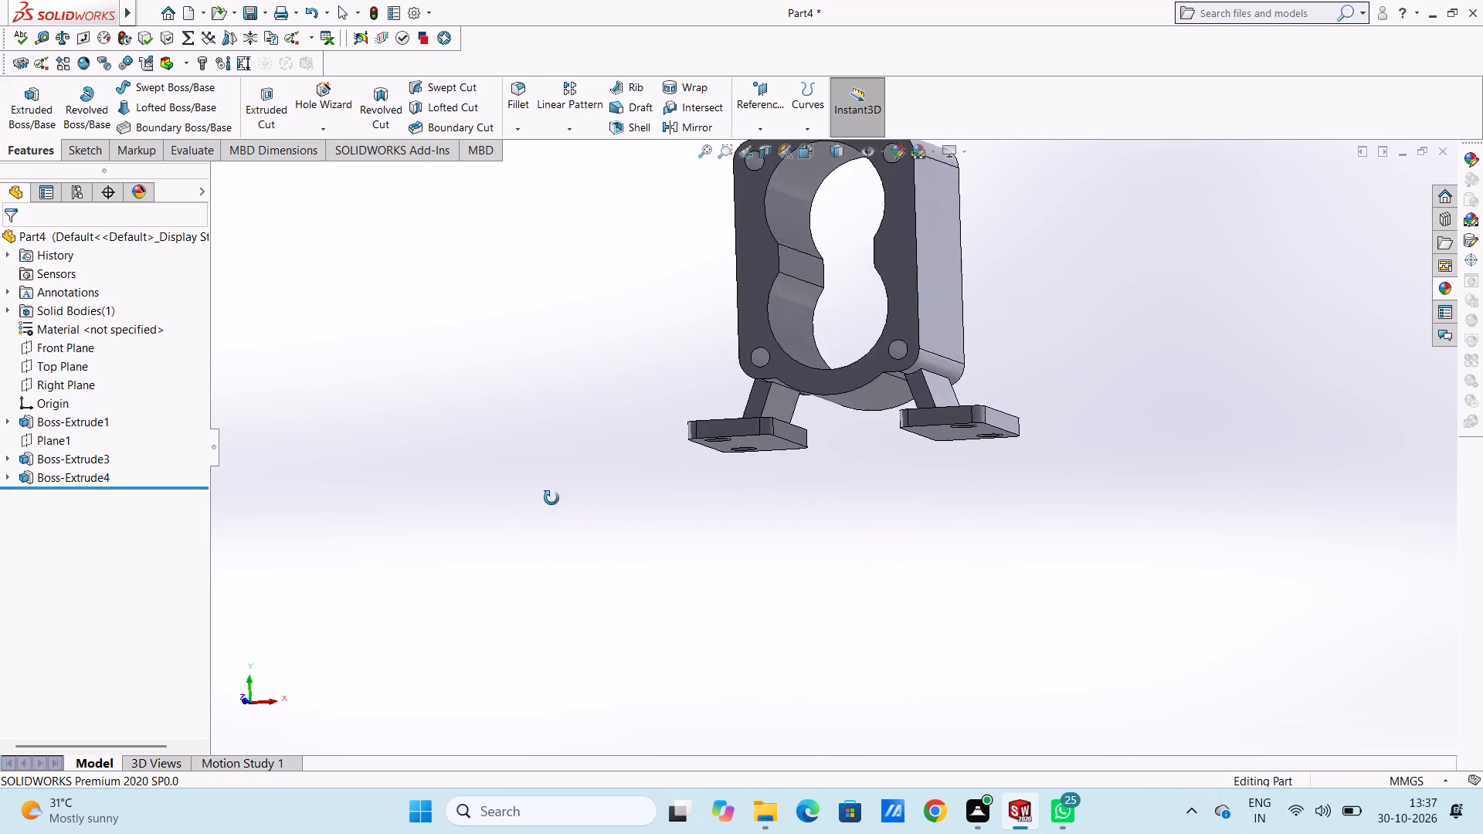
middle_drag(551, 498, 573, 512)
scroll(584, 421, up, 2)
middle_drag(577, 419, 535, 426)
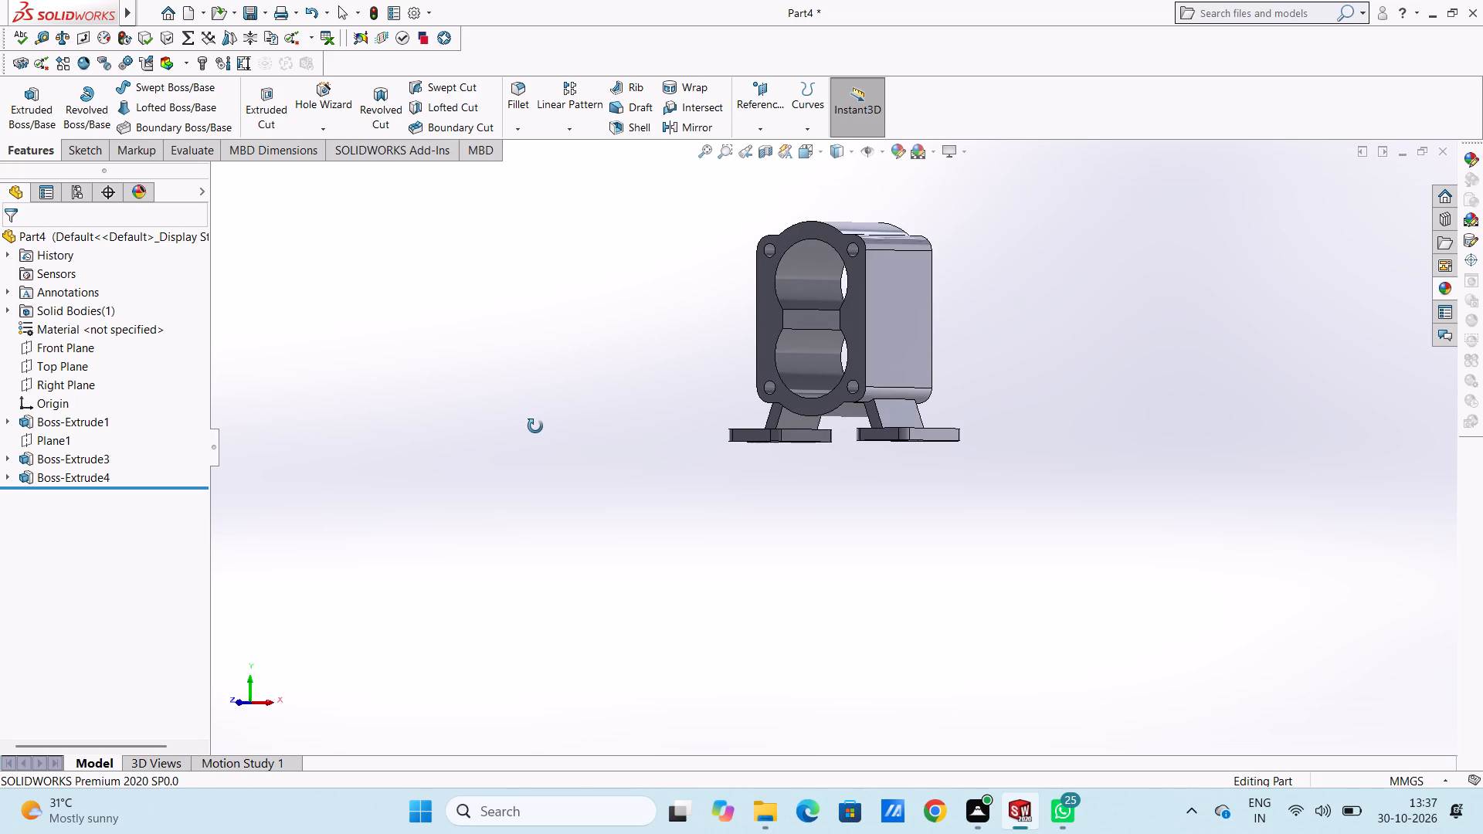
middle_drag(535, 426, 551, 433)
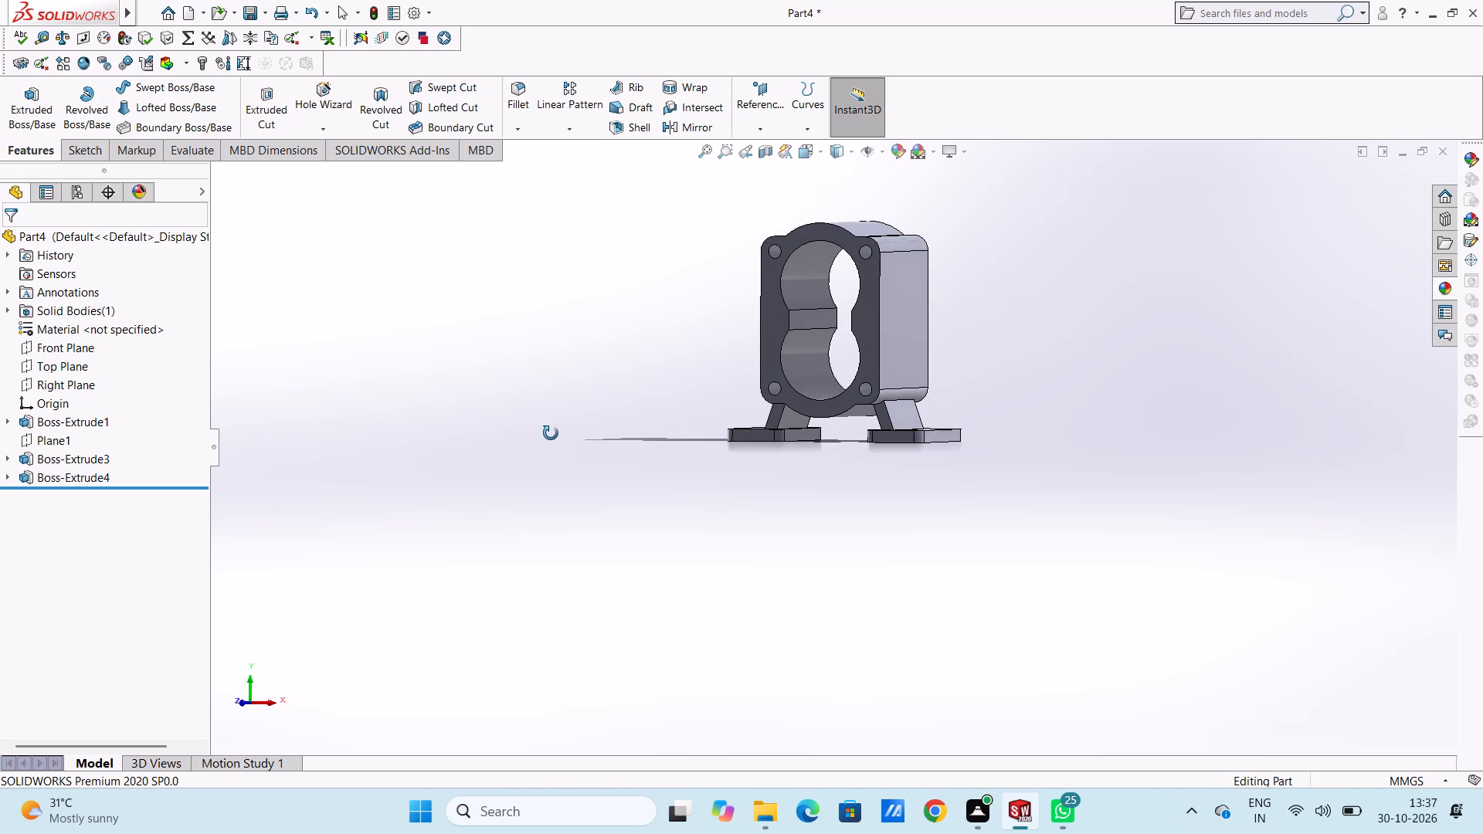
middle_drag(551, 433, 558, 438)
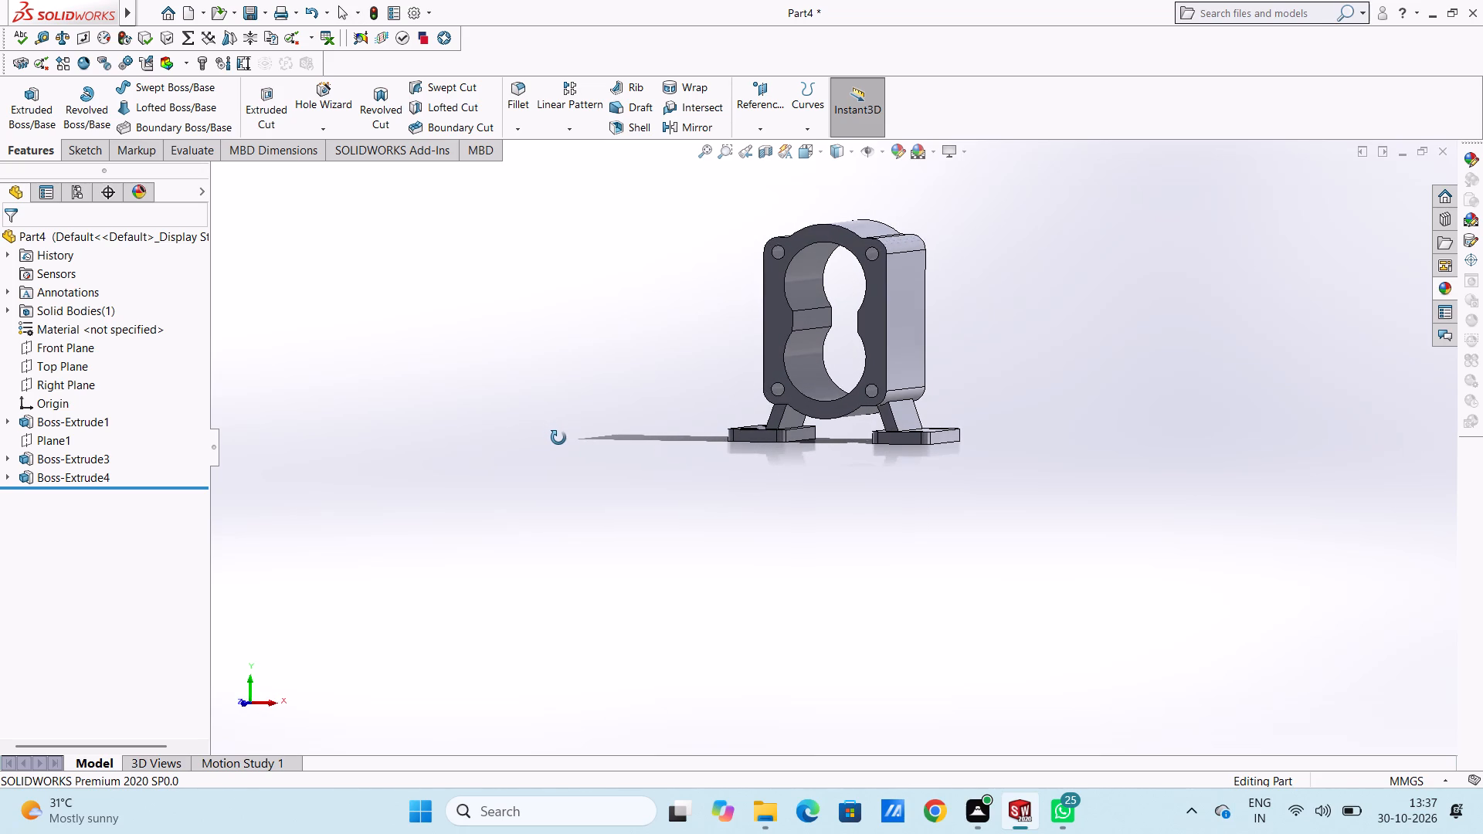
middle_drag(558, 438, 559, 438)
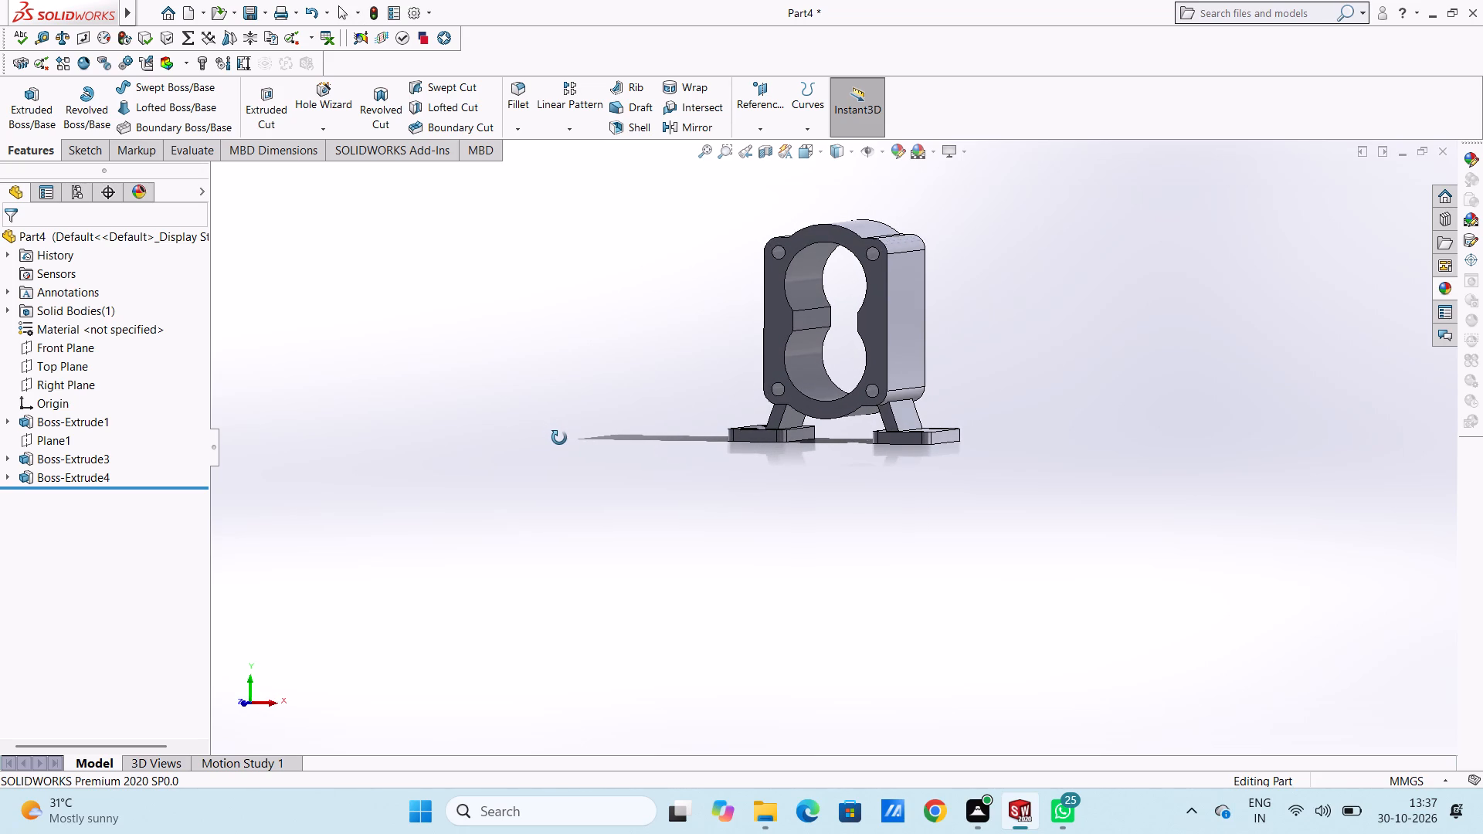
middle_drag(559, 438, 567, 442)
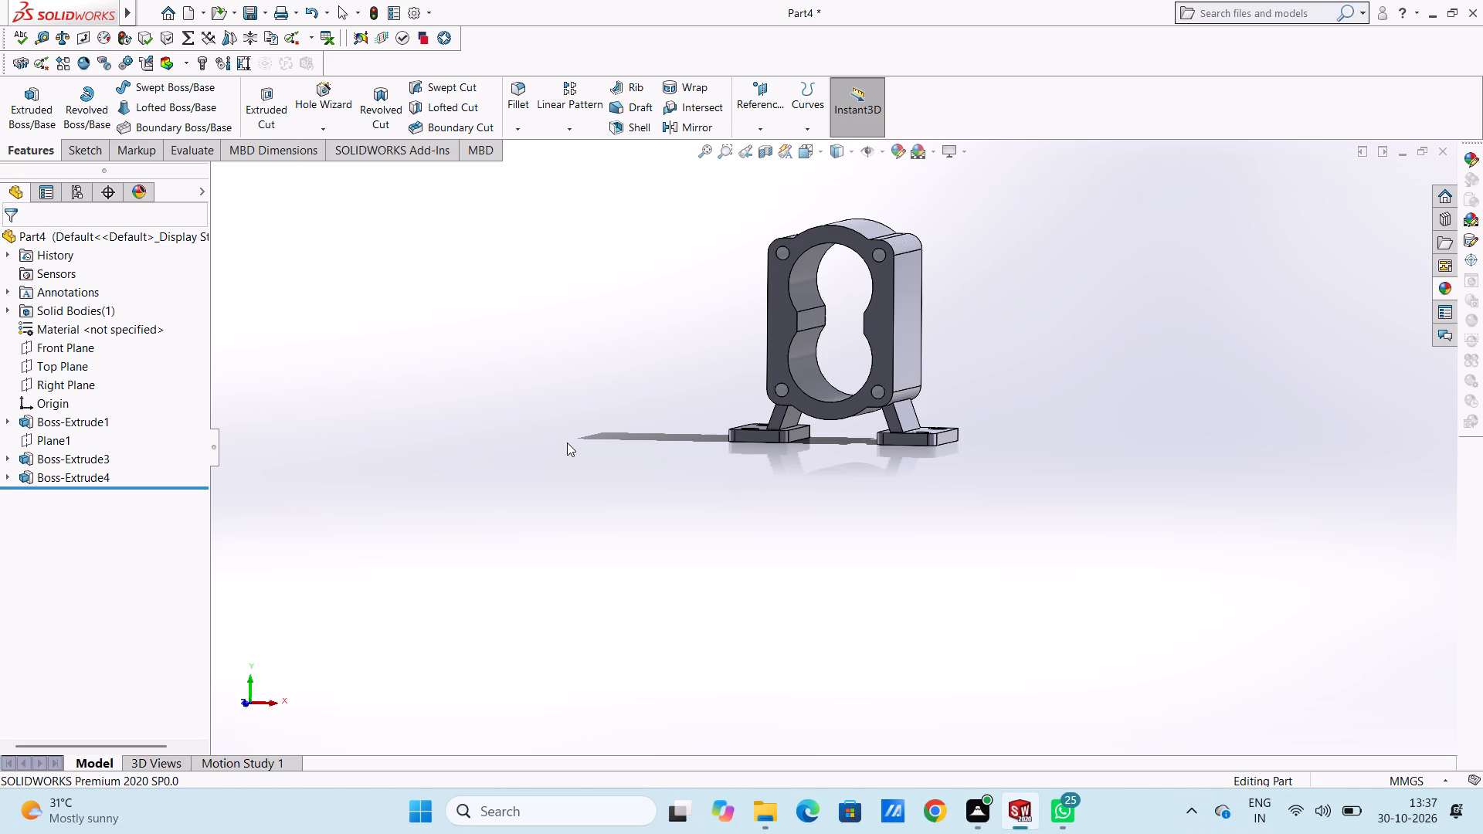
middle_drag(585, 440, 705, 398)
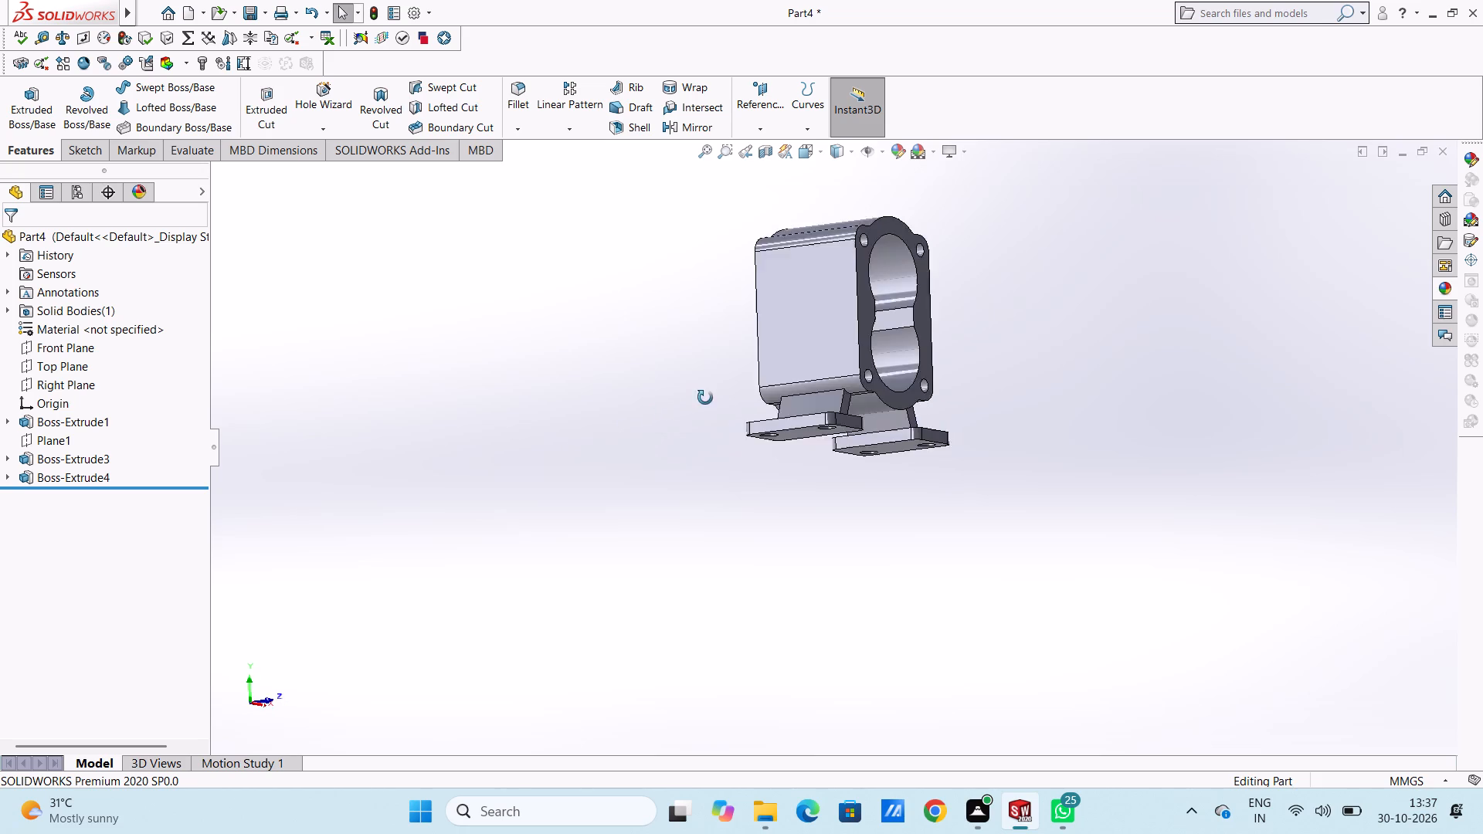
middle_drag(705, 398, 574, 490)
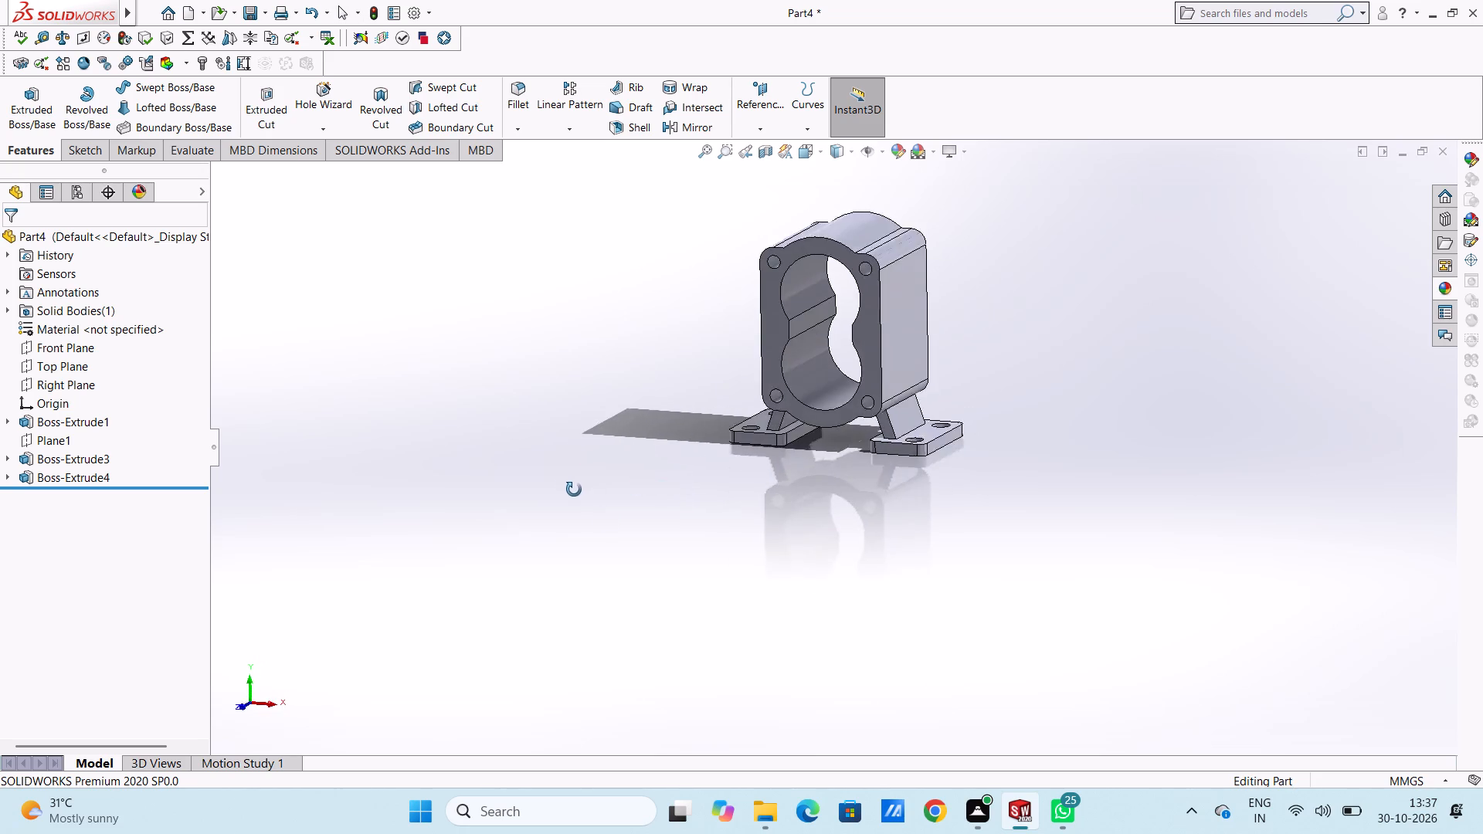
middle_drag(574, 490, 623, 598)
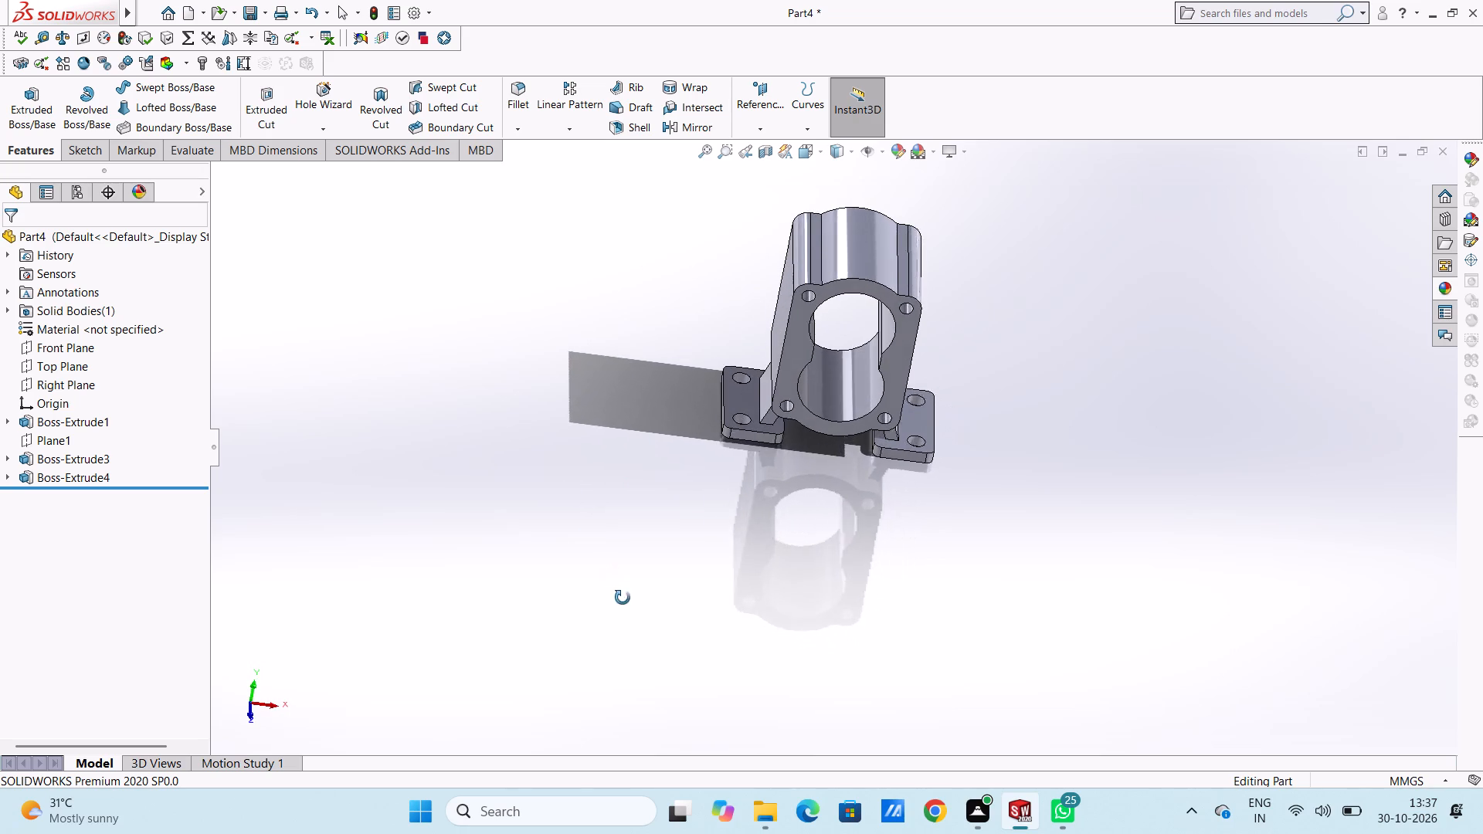
middle_drag(623, 598, 698, 659)
scroll(786, 453, down, 6)
middle_drag(795, 413, 731, 357)
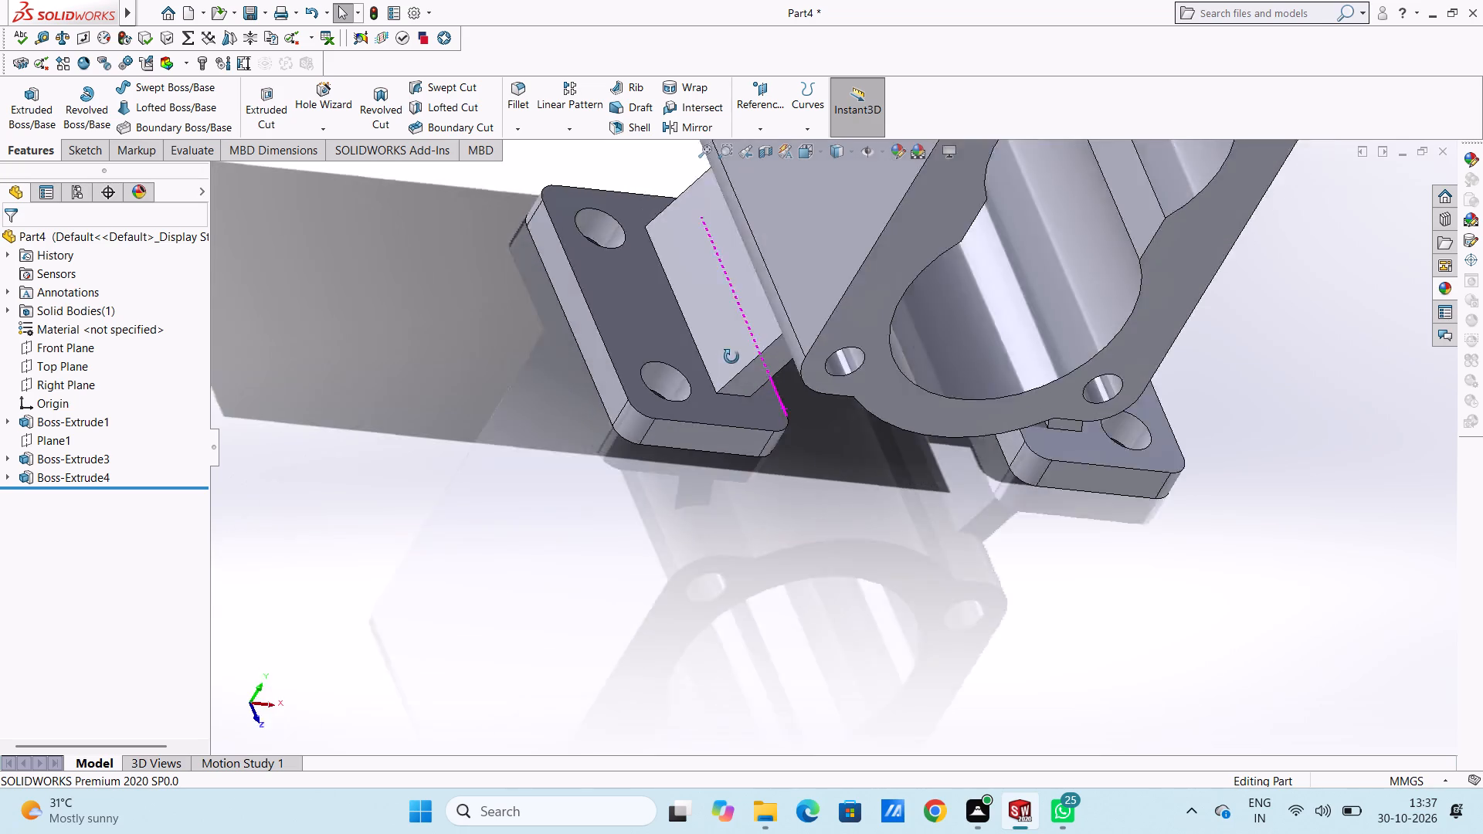
middle_drag(731, 357, 726, 279)
middle_drag(751, 427, 711, 362)
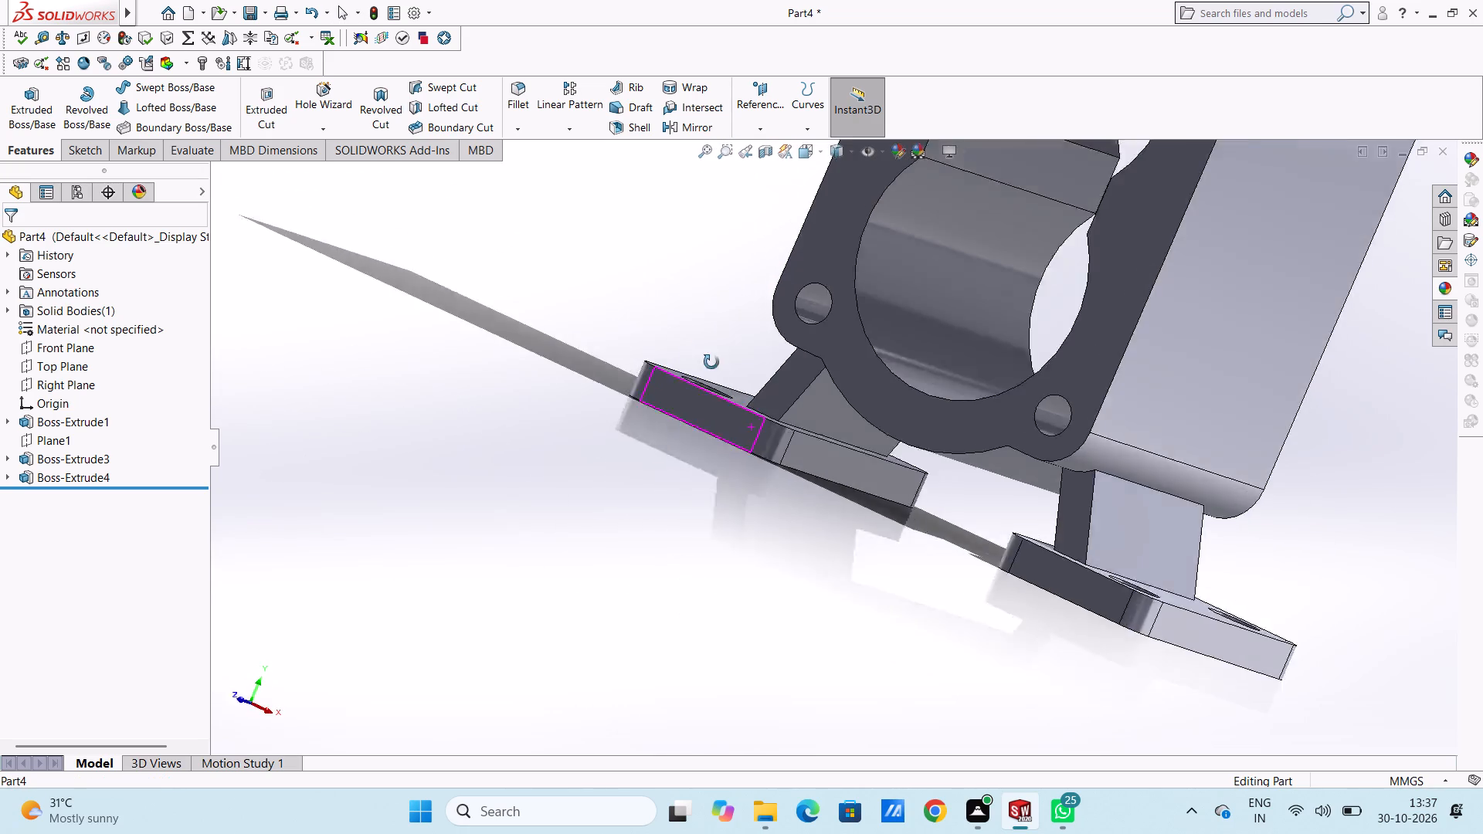
middle_drag(711, 362, 792, 297)
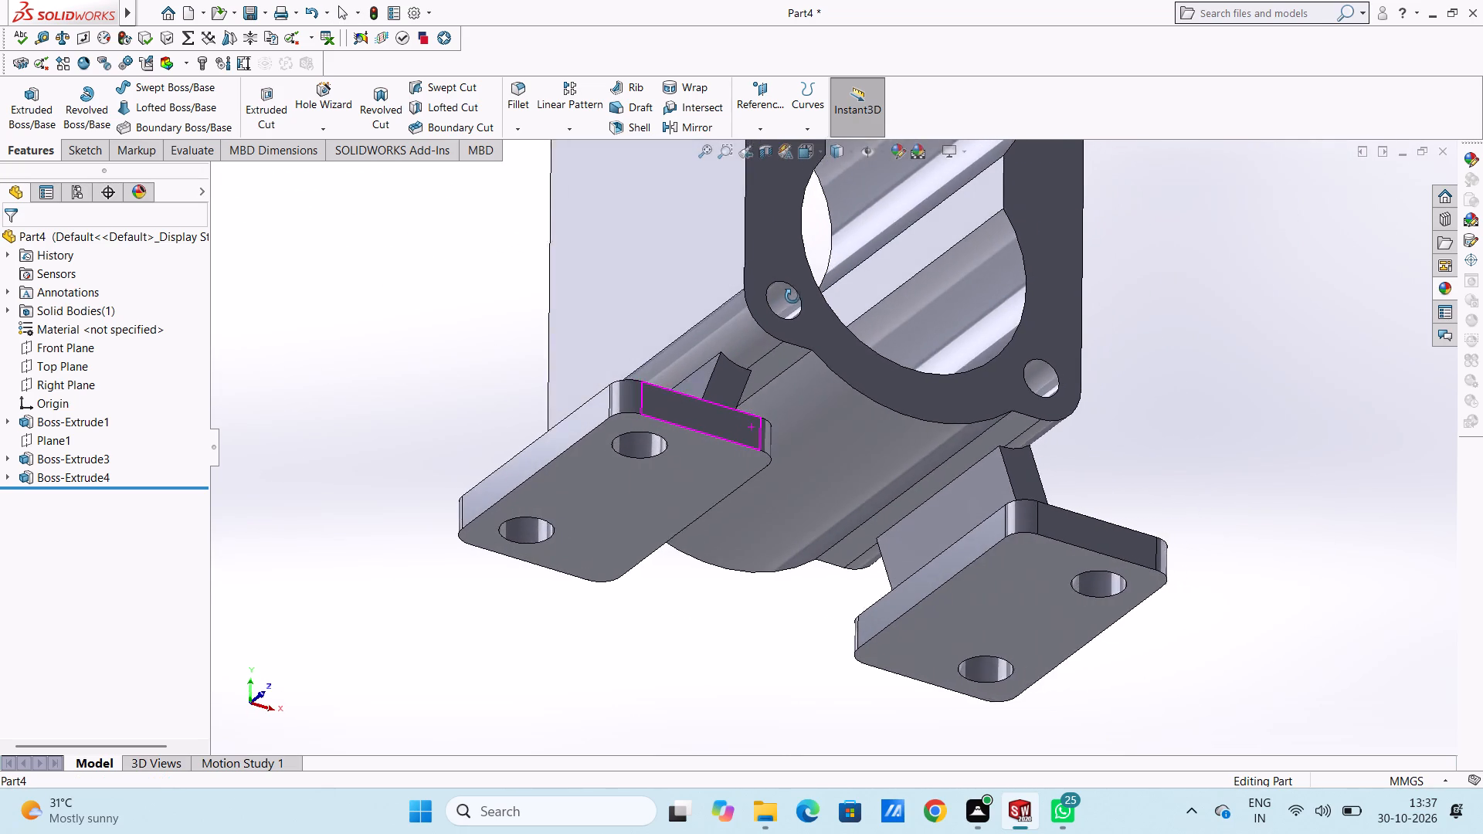
middle_drag(792, 297, 762, 372)
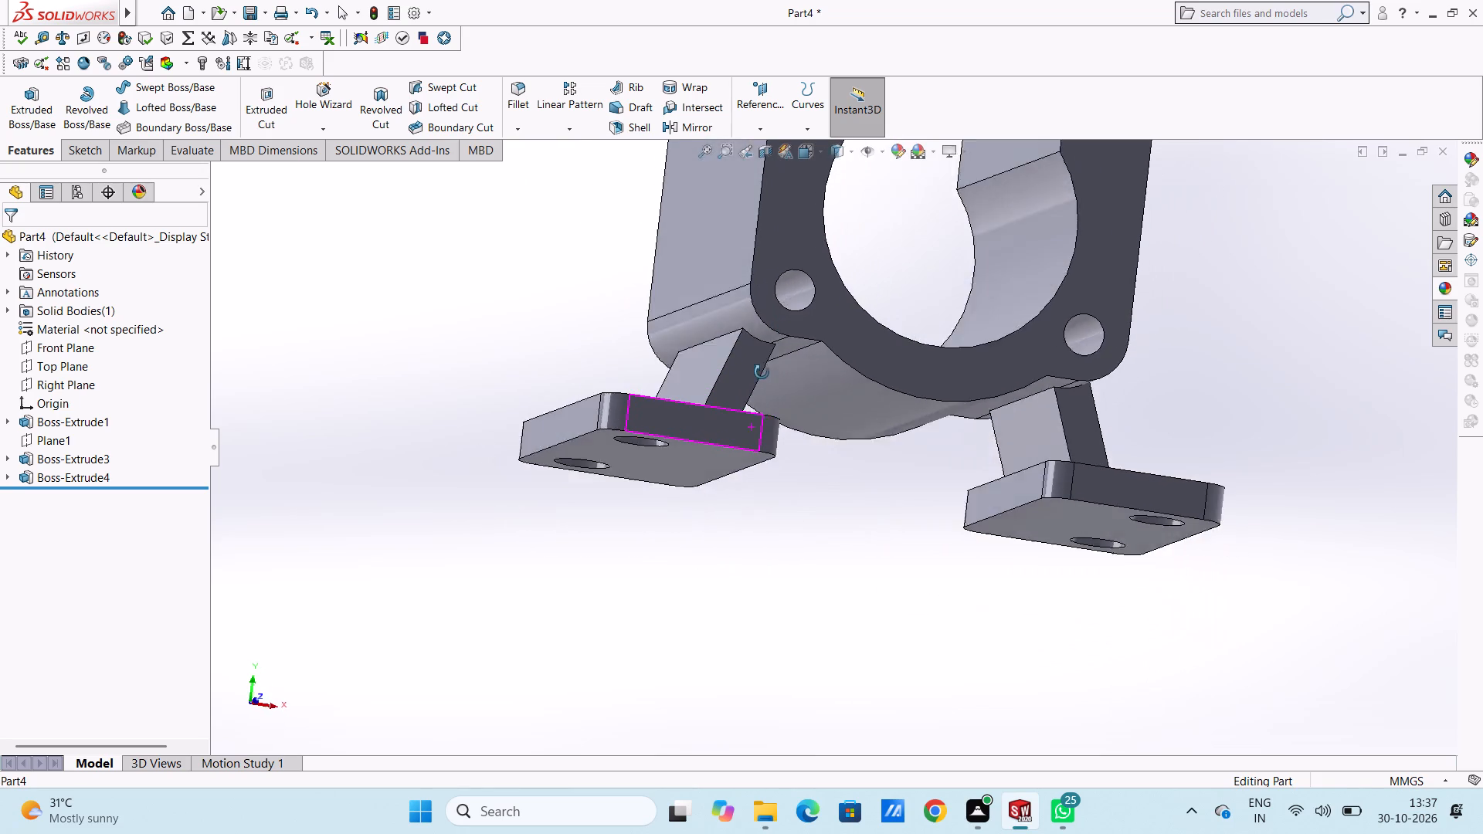
middle_drag(762, 372, 745, 348)
scroll(770, 330, up, 4)
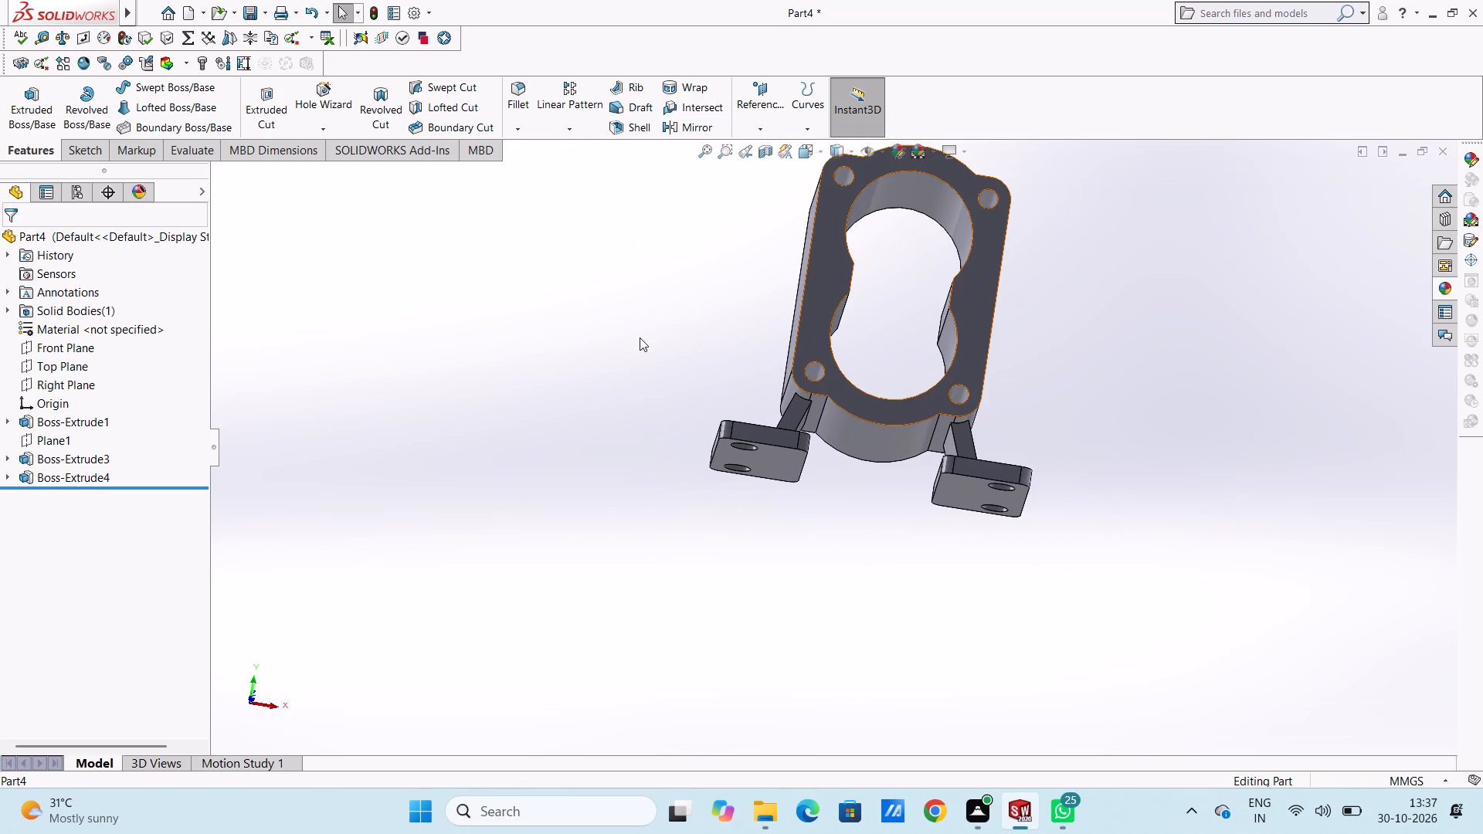
click(579, 358)
middle_drag(733, 346, 717, 449)
scroll(684, 406, up, 3)
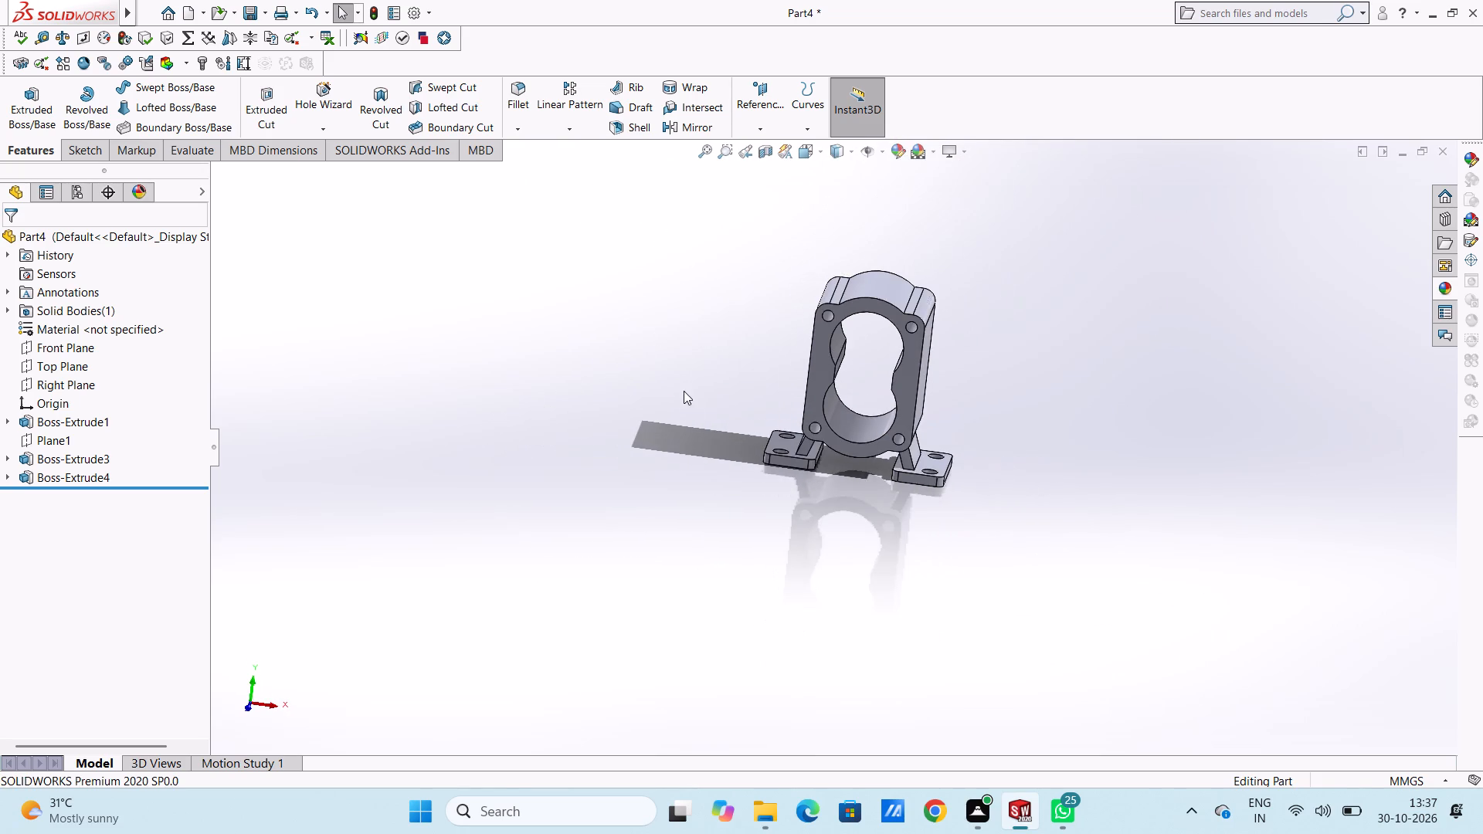
scroll(684, 393, down, 3)
middle_drag(1022, 406, 1095, 378)
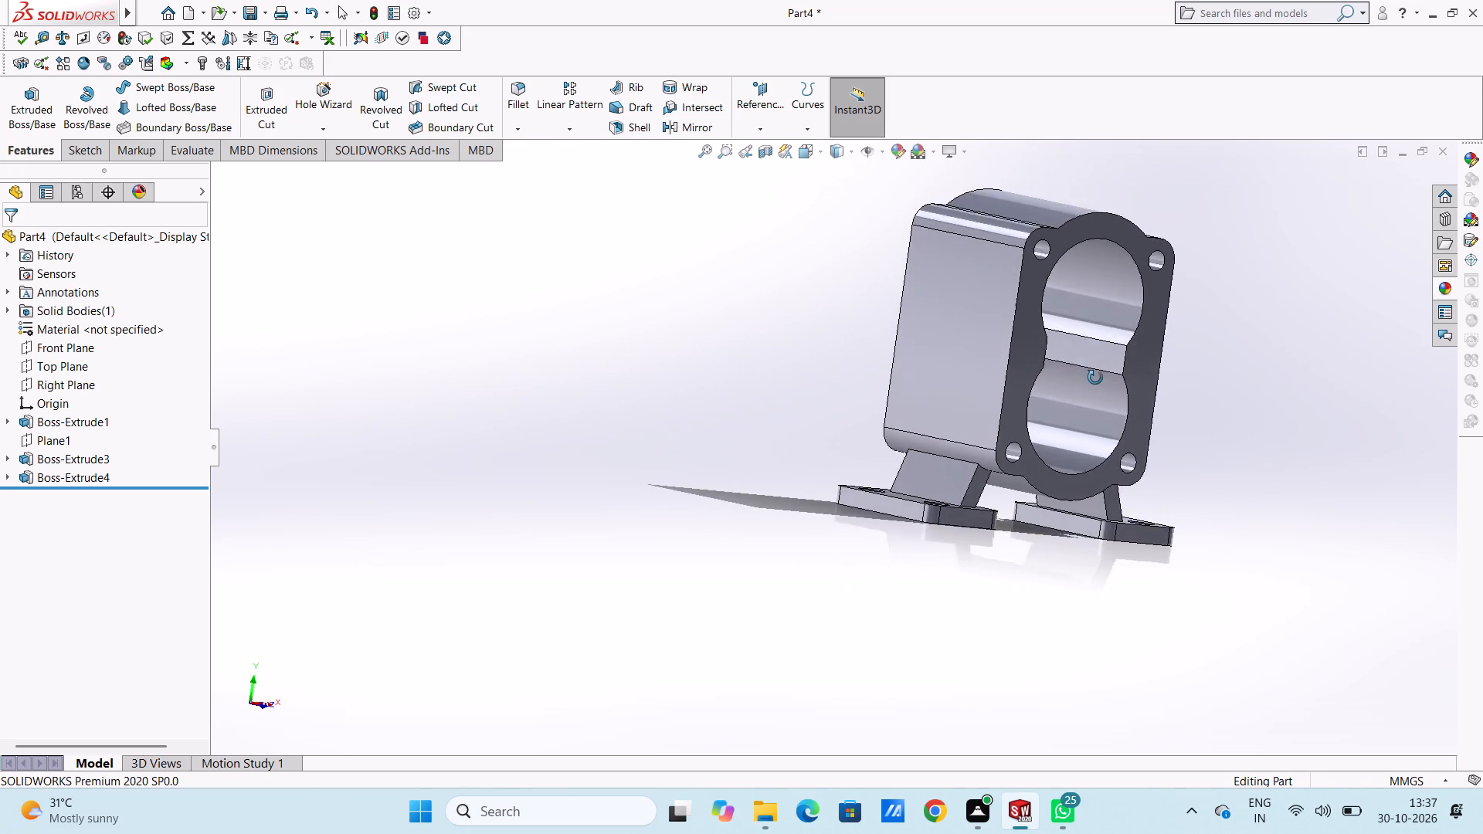
middle_drag(1095, 378, 1054, 414)
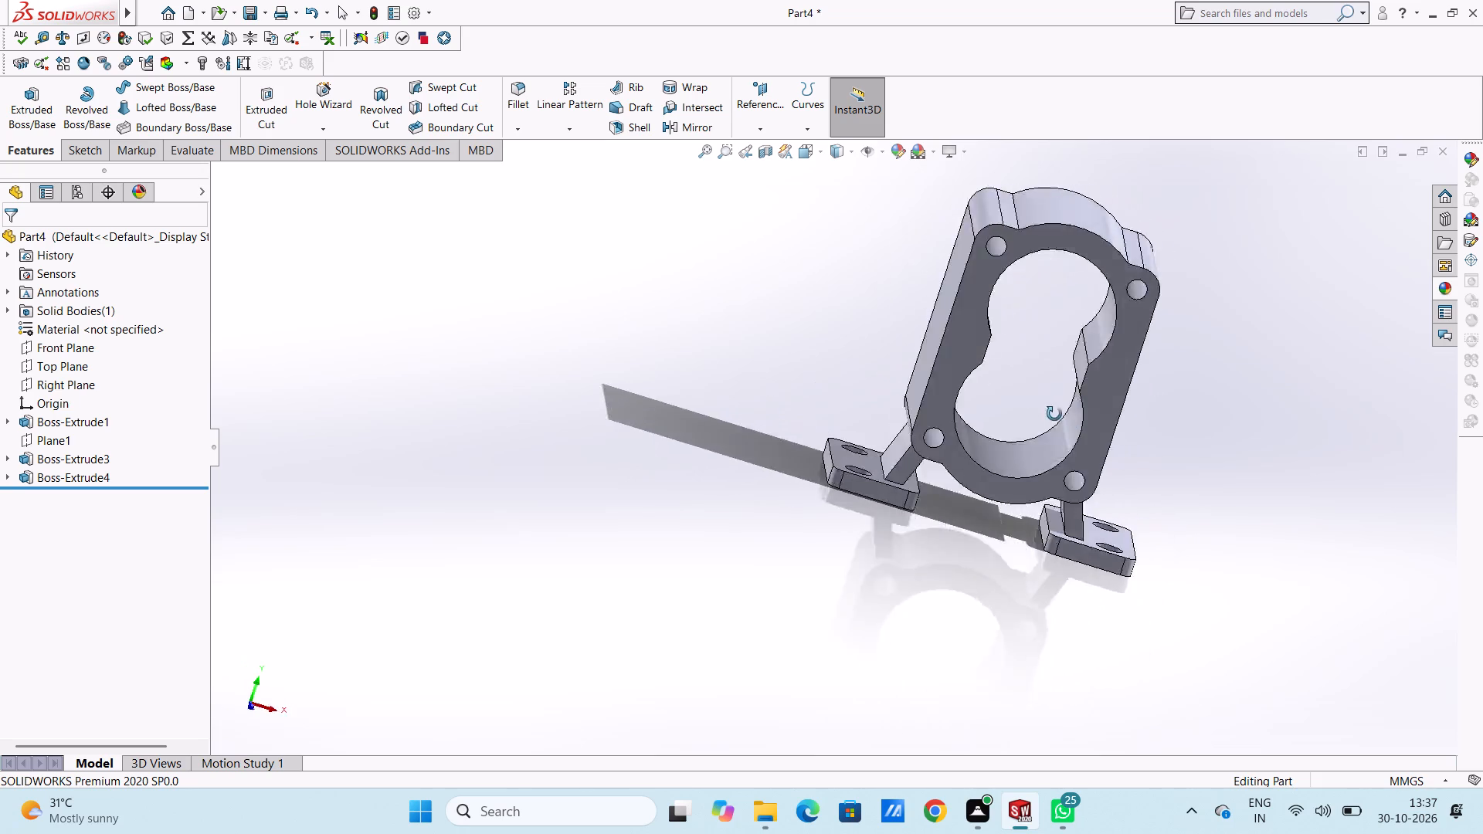
middle_drag(1054, 414, 917, 415)
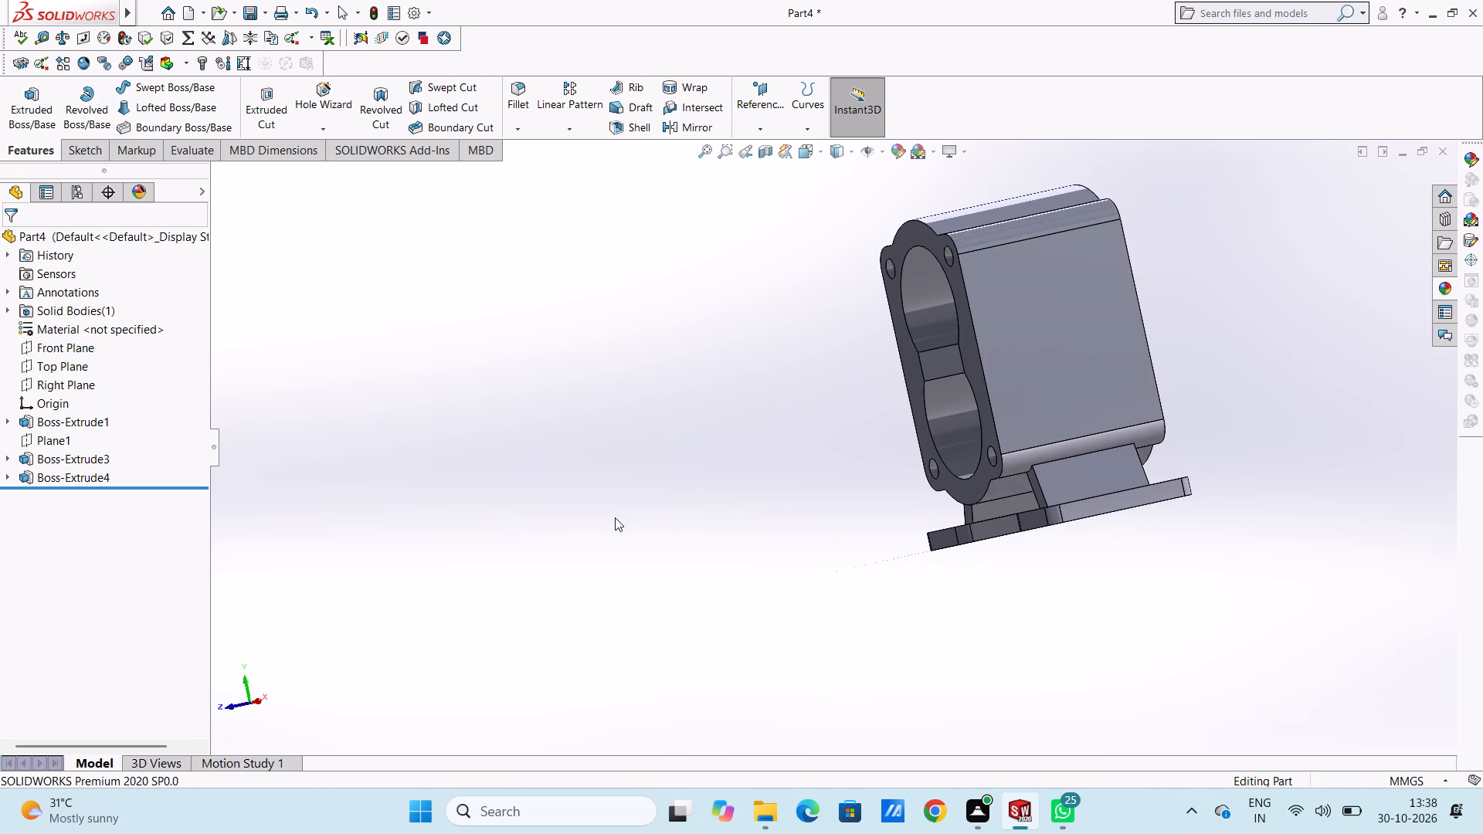
Sketch a 40 by 40 mm center rectangle on the housing's flat side face.
key(ctrl+4)
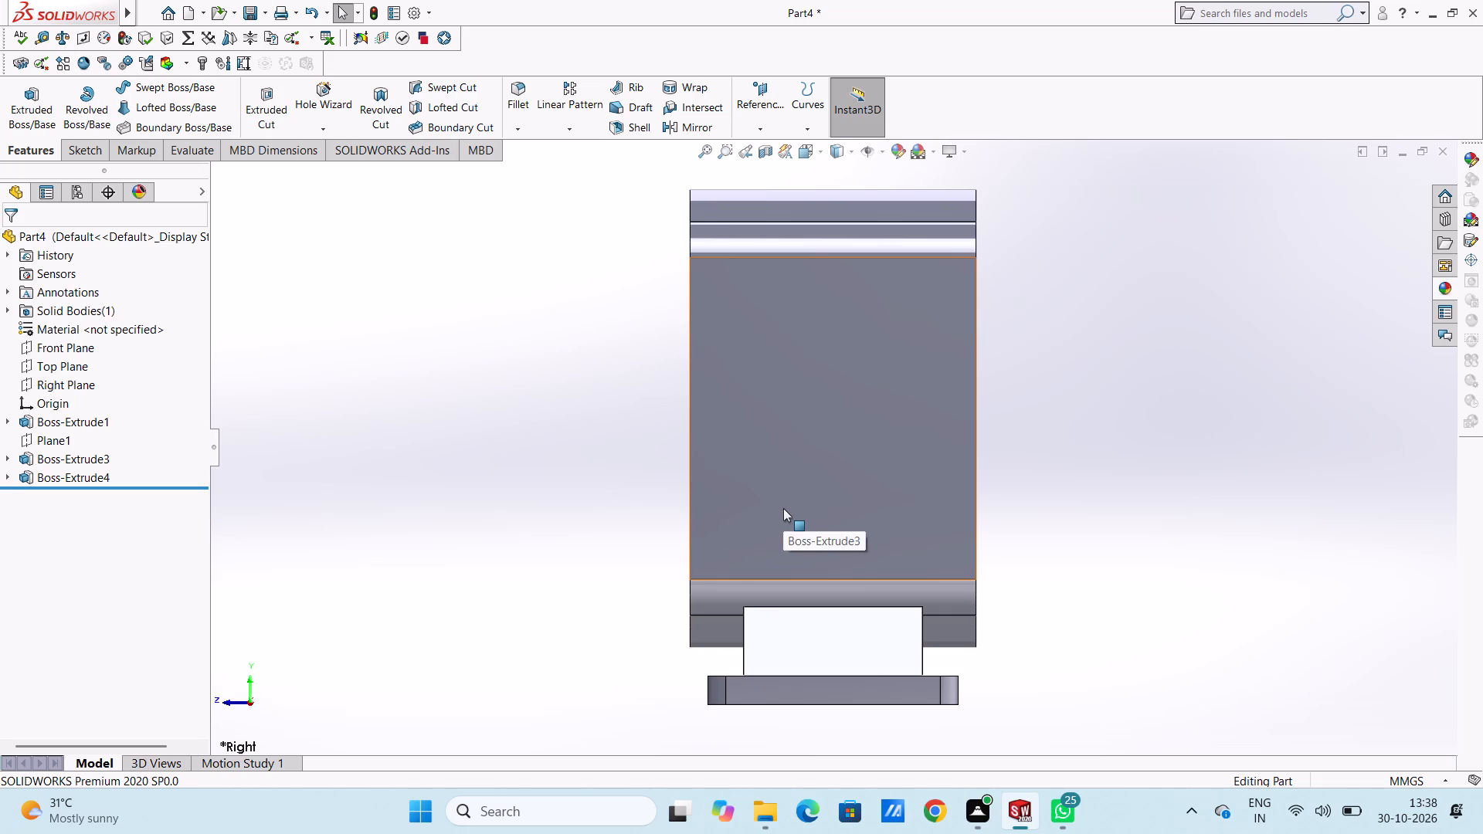
click(872, 419)
click(943, 379)
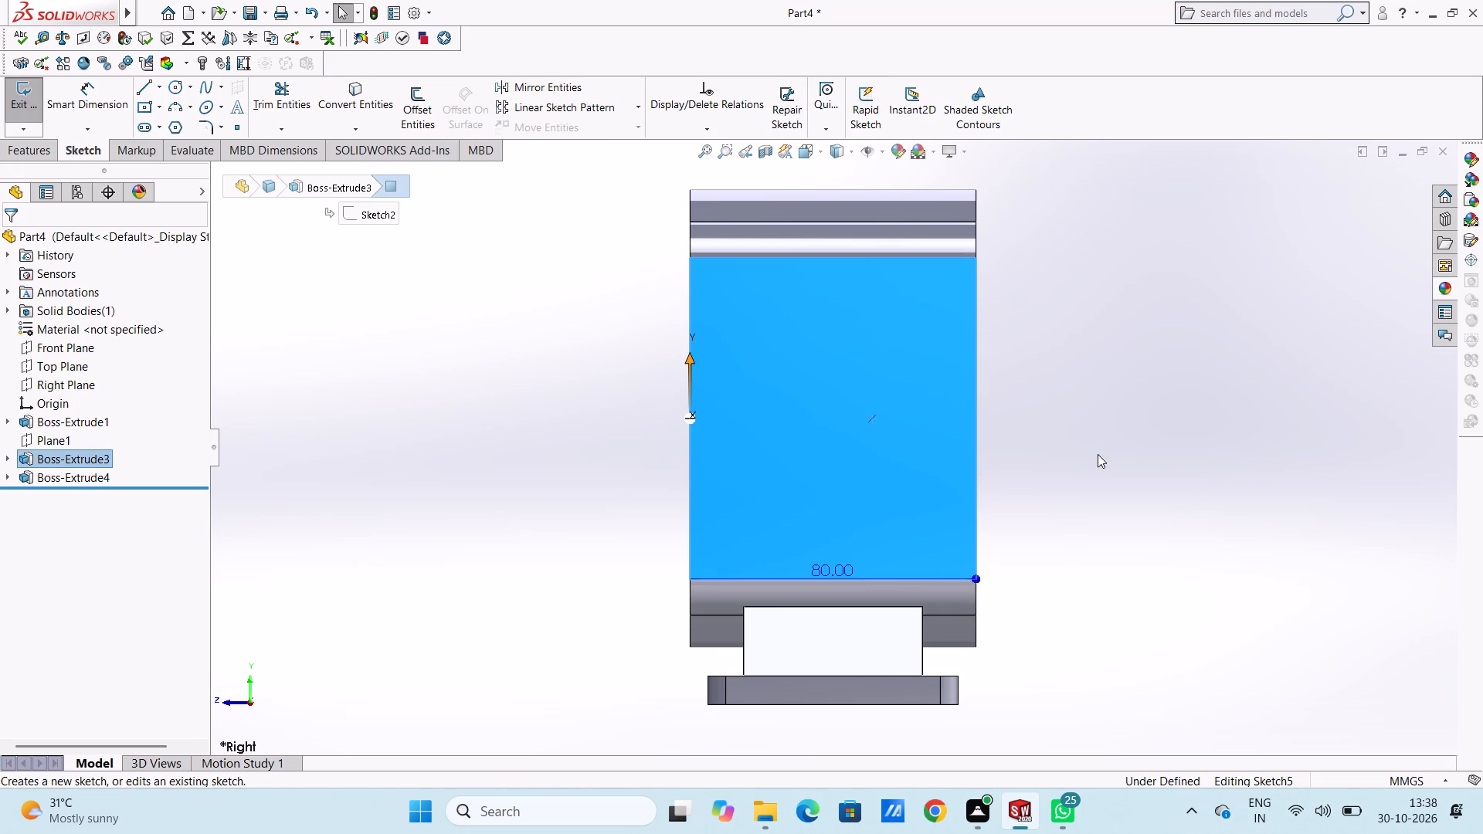
click(1099, 454)
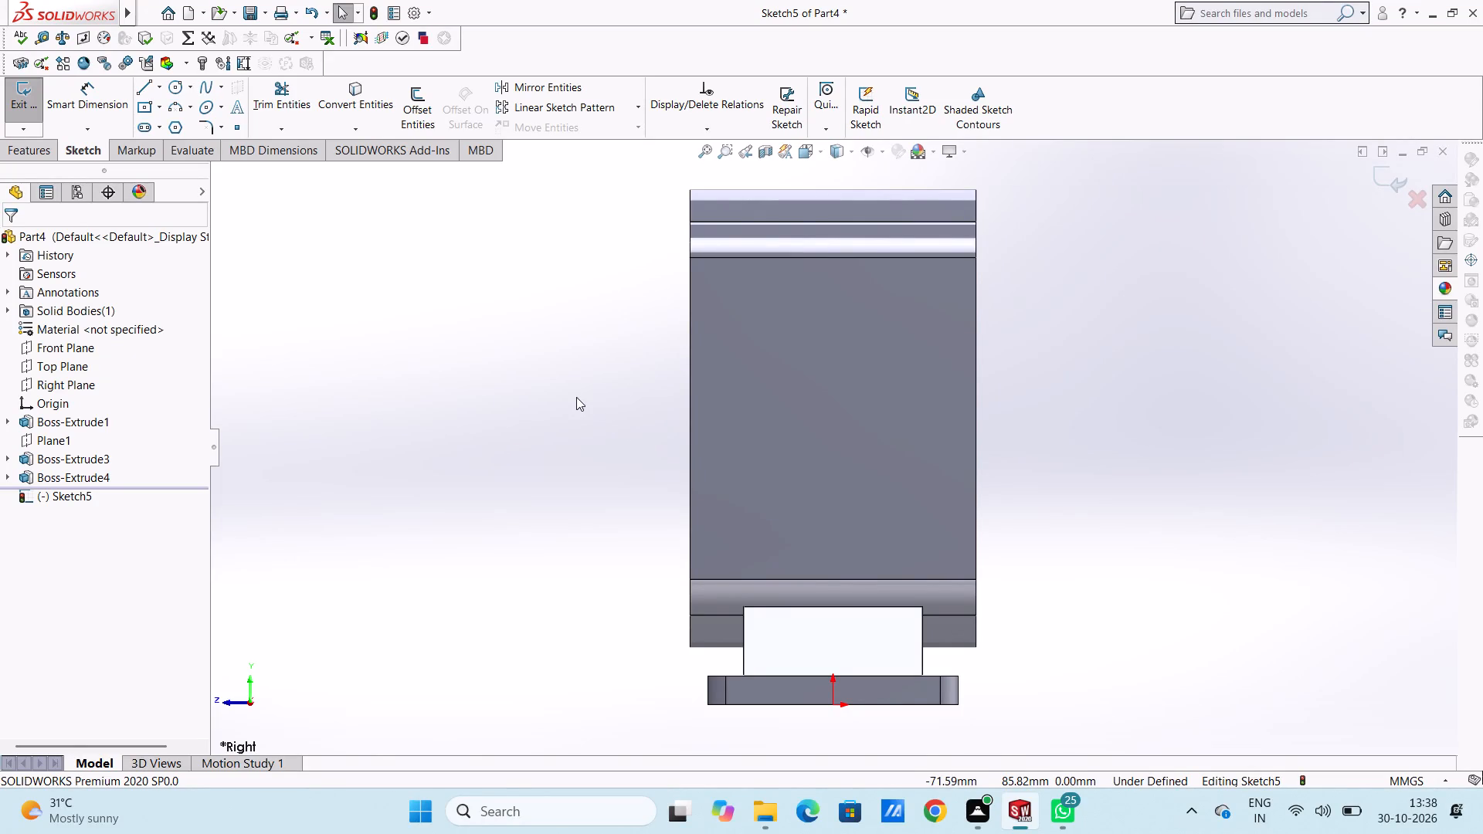
click(141, 103)
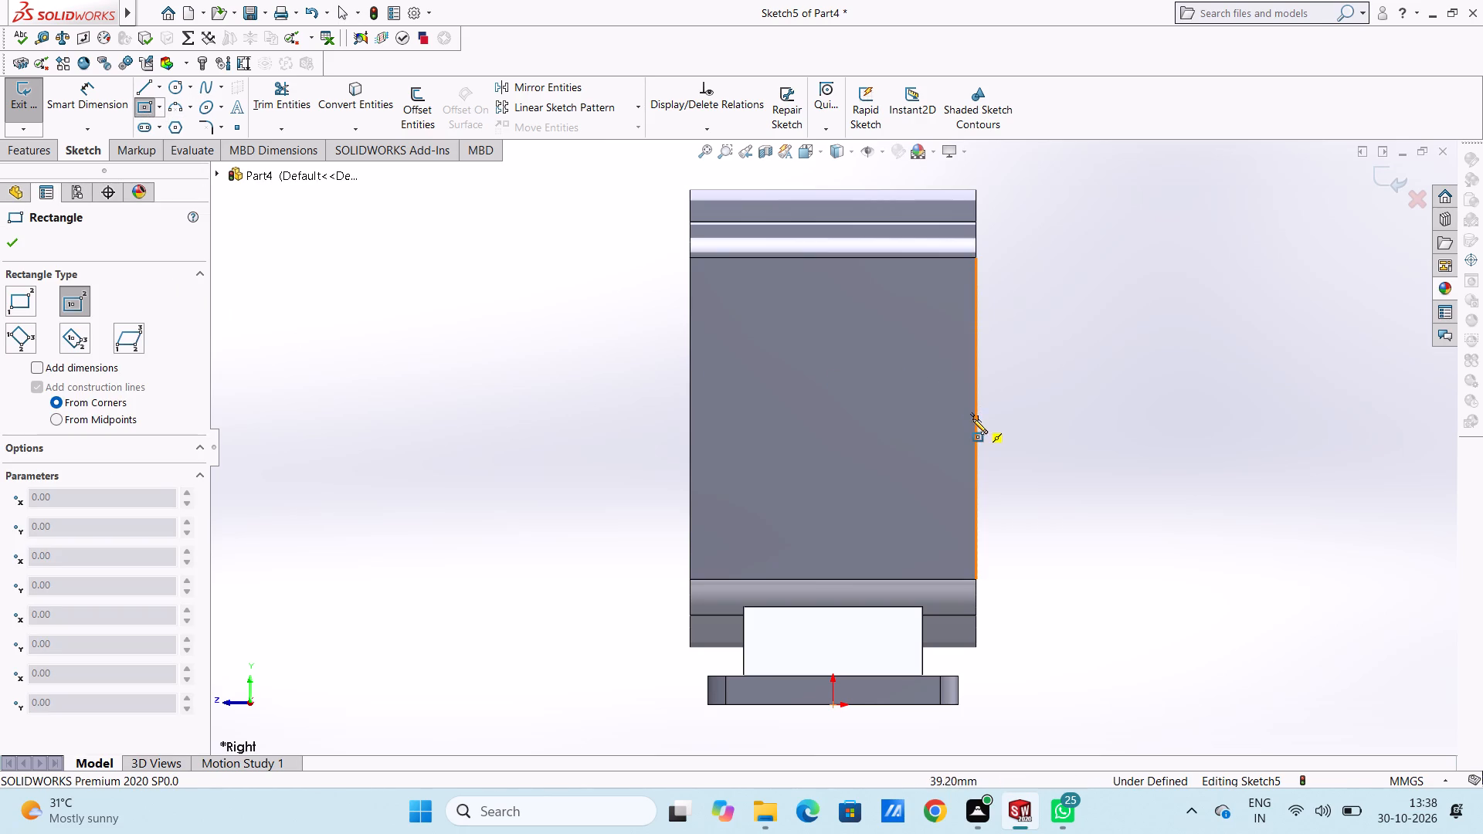
click(832, 419)
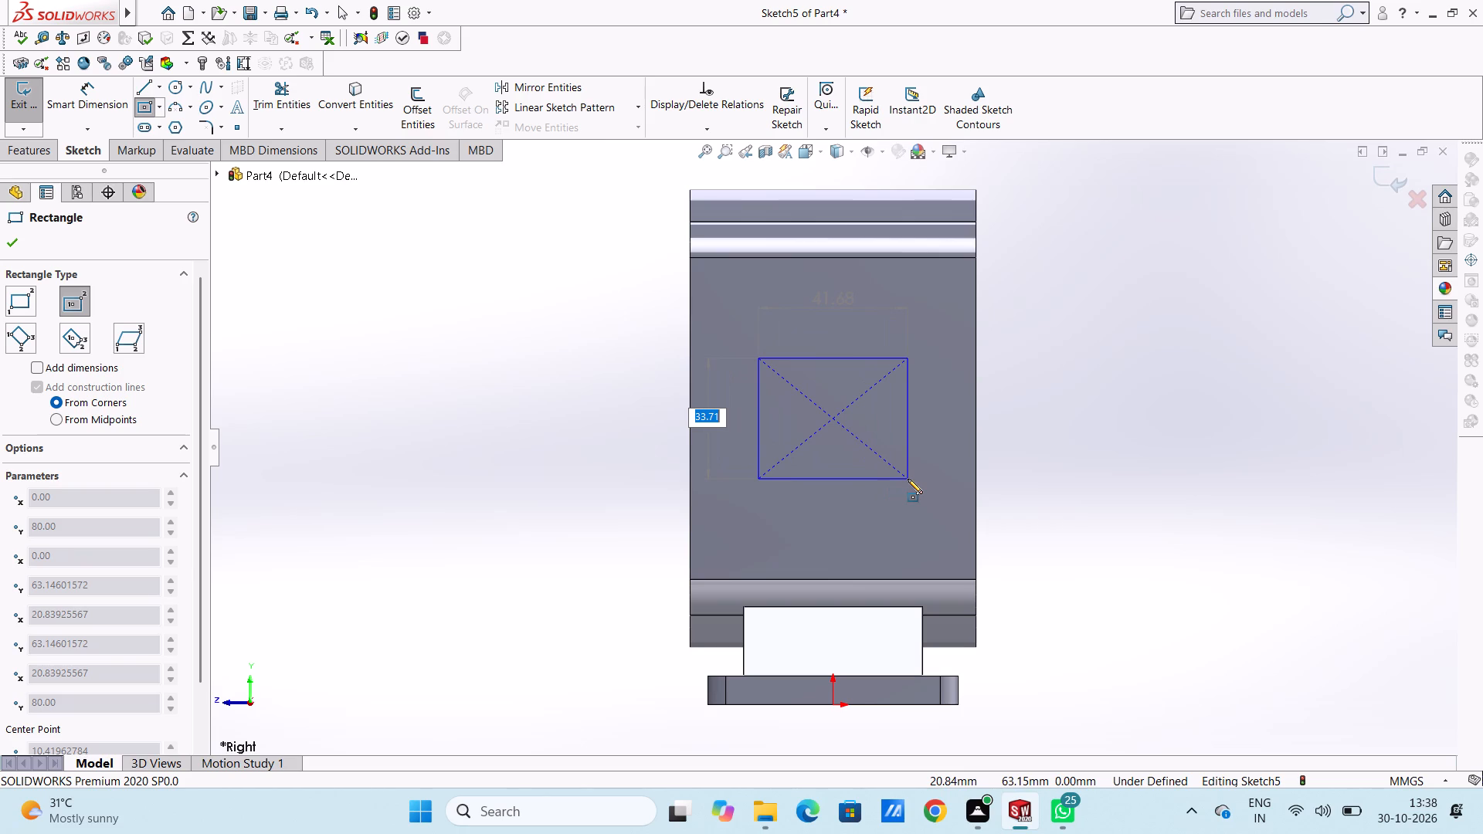
text(40)
key(Return)
text(40)
key(Return)
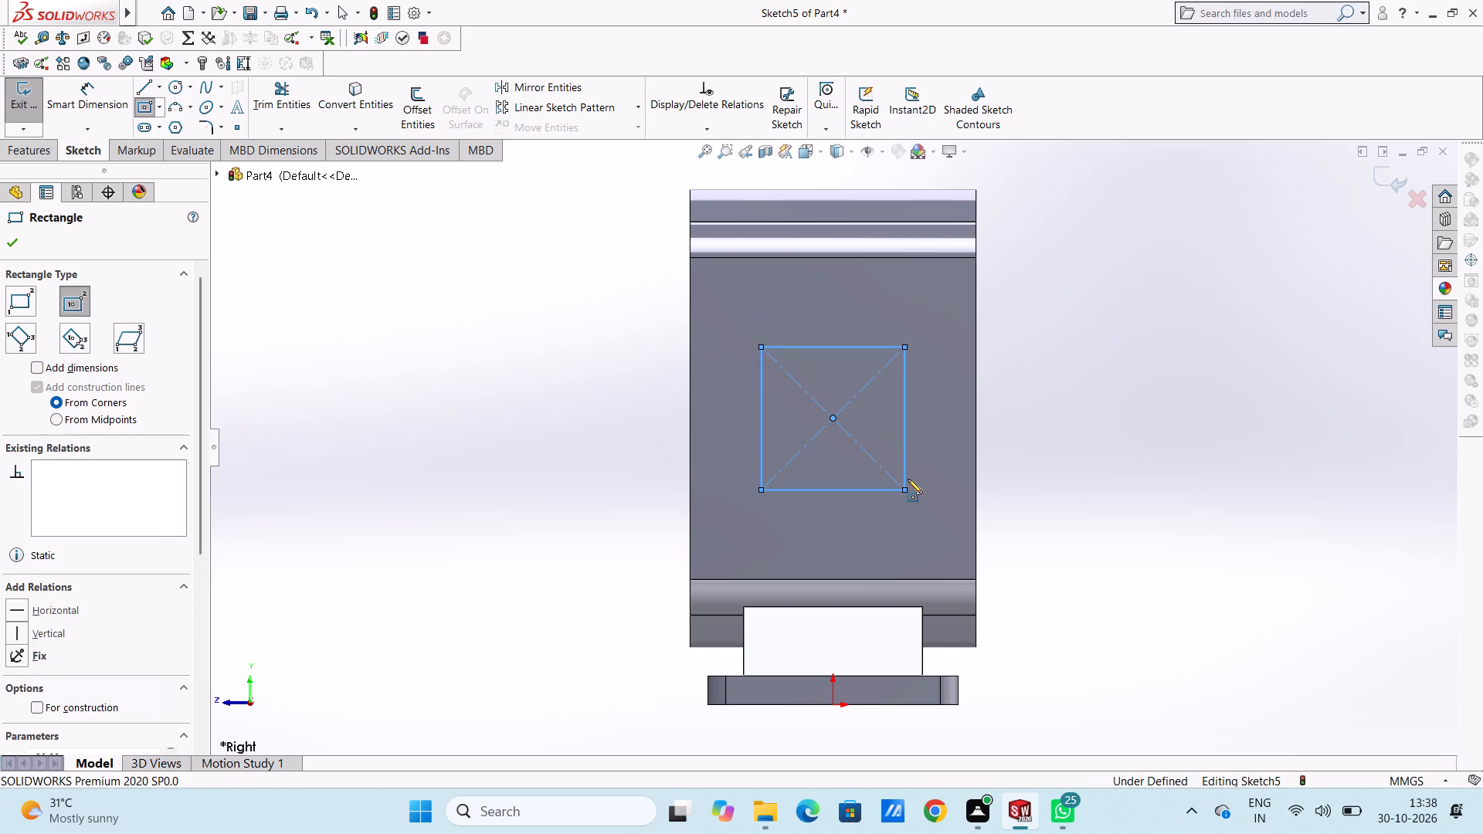
click(7, 246)
click(432, 353)
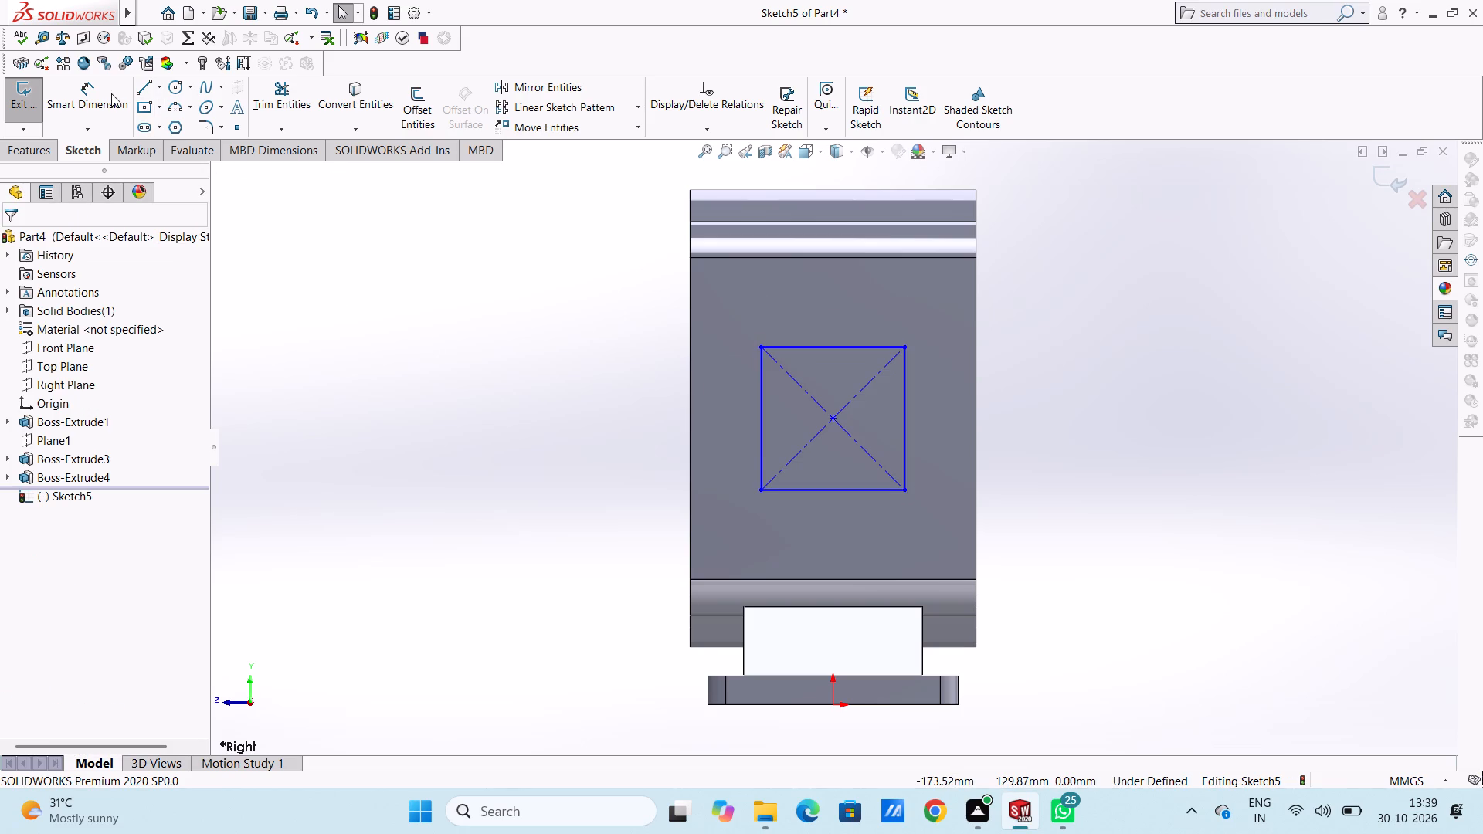
Dimension the length of the square's vertical side nearest the housing's front face.
click(111, 93)
click(760, 443)
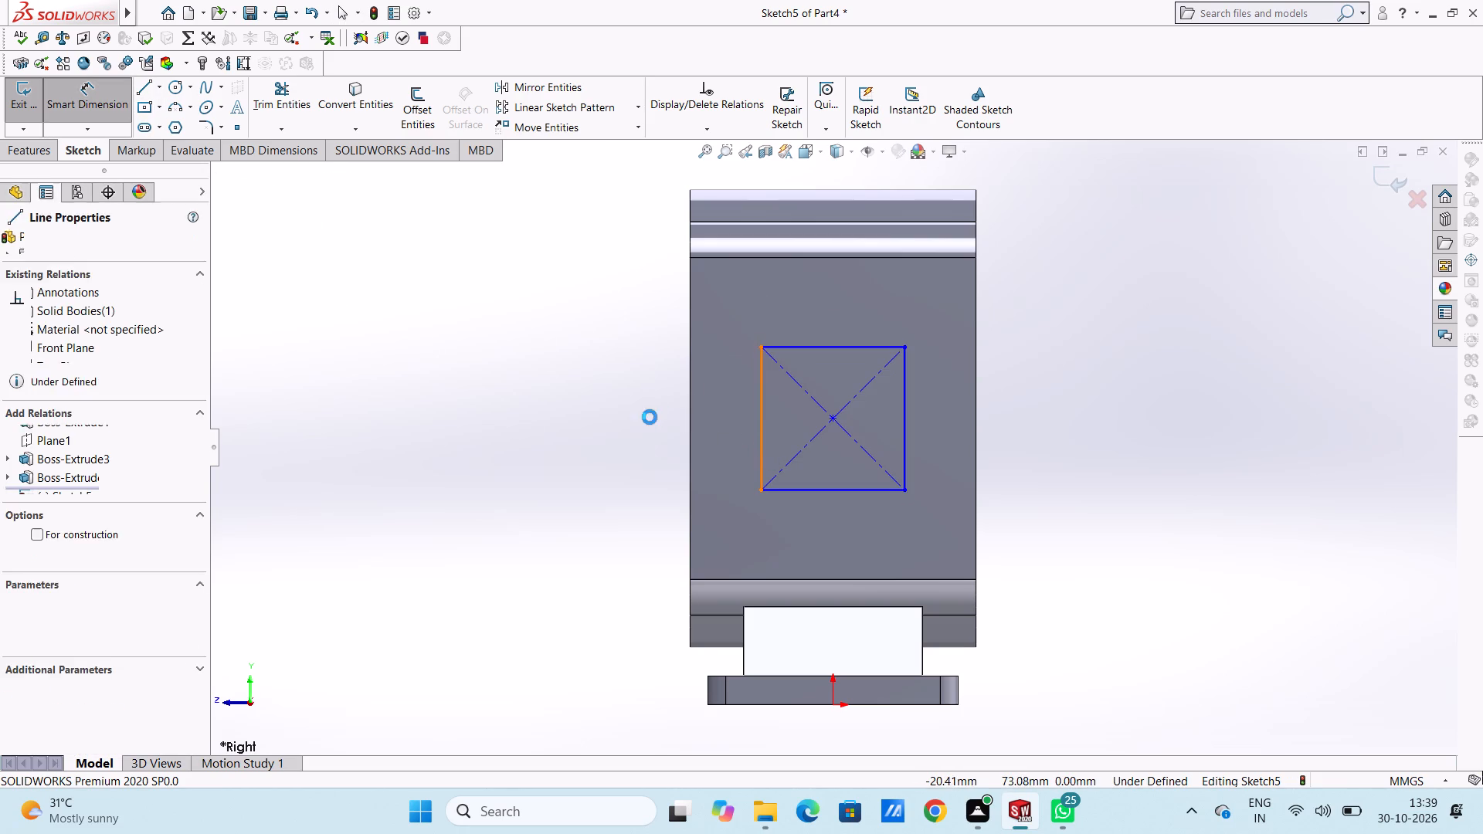
click(437, 419)
click(367, 390)
click(354, 356)
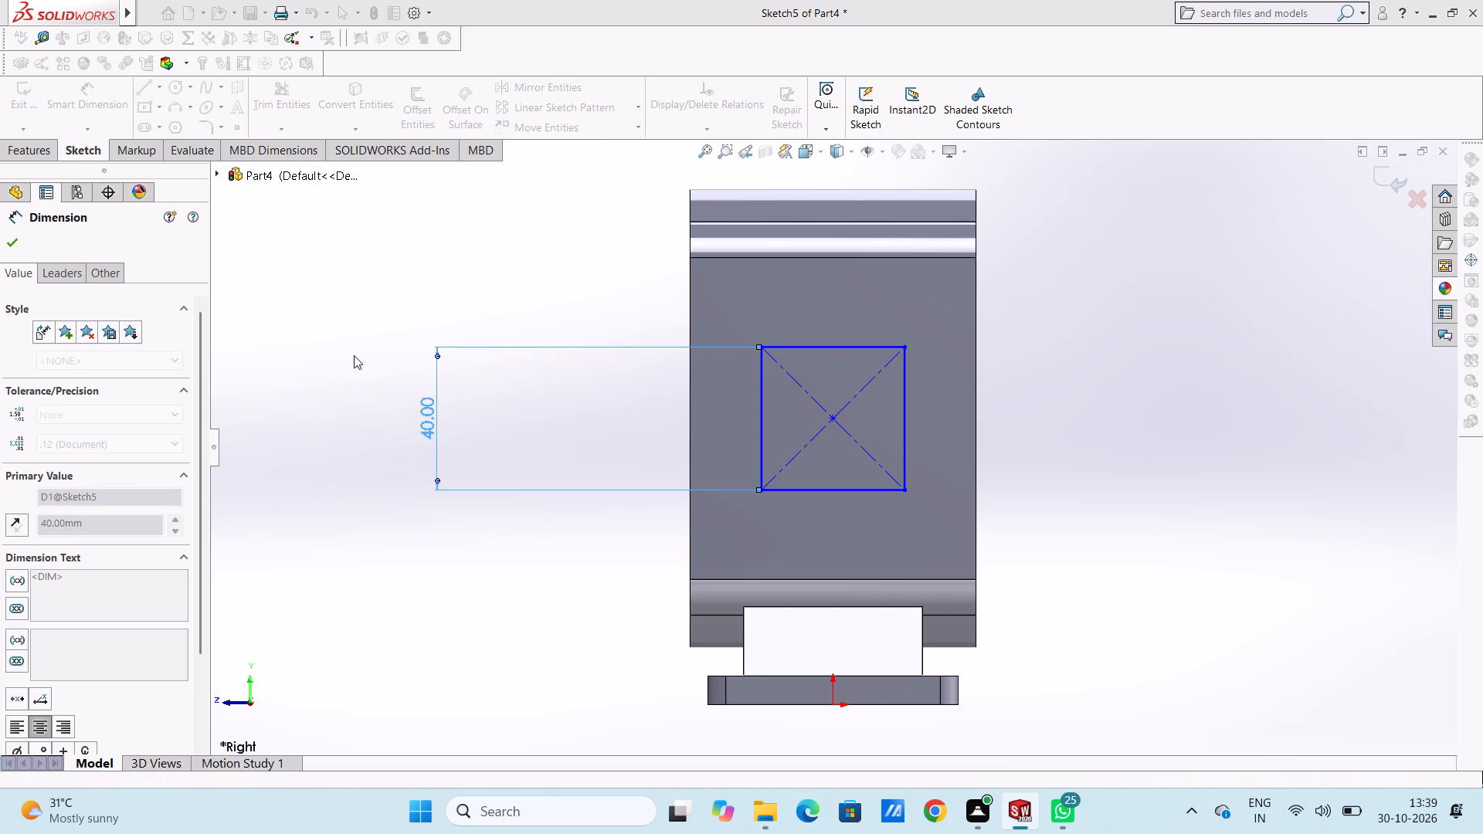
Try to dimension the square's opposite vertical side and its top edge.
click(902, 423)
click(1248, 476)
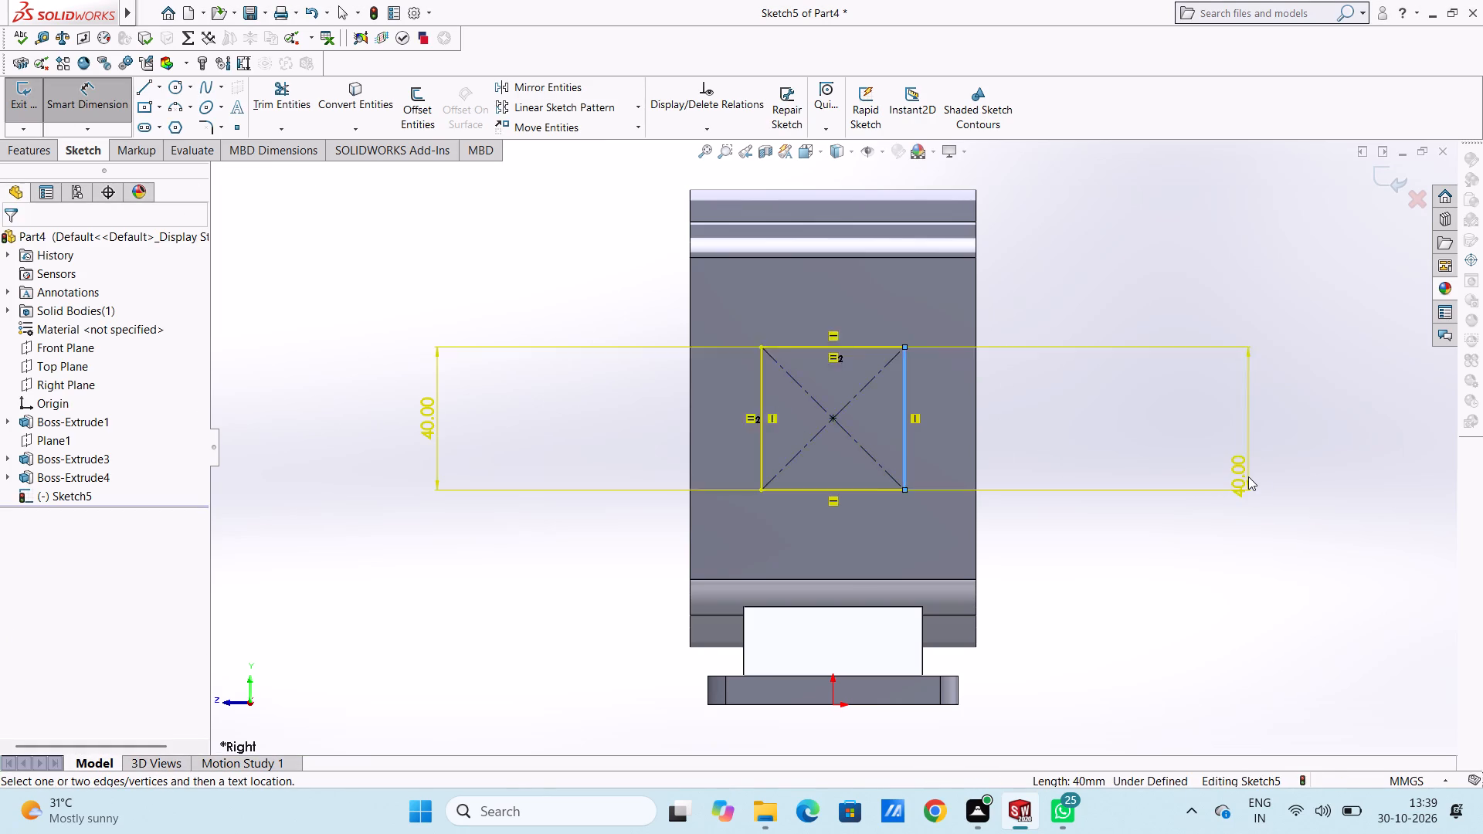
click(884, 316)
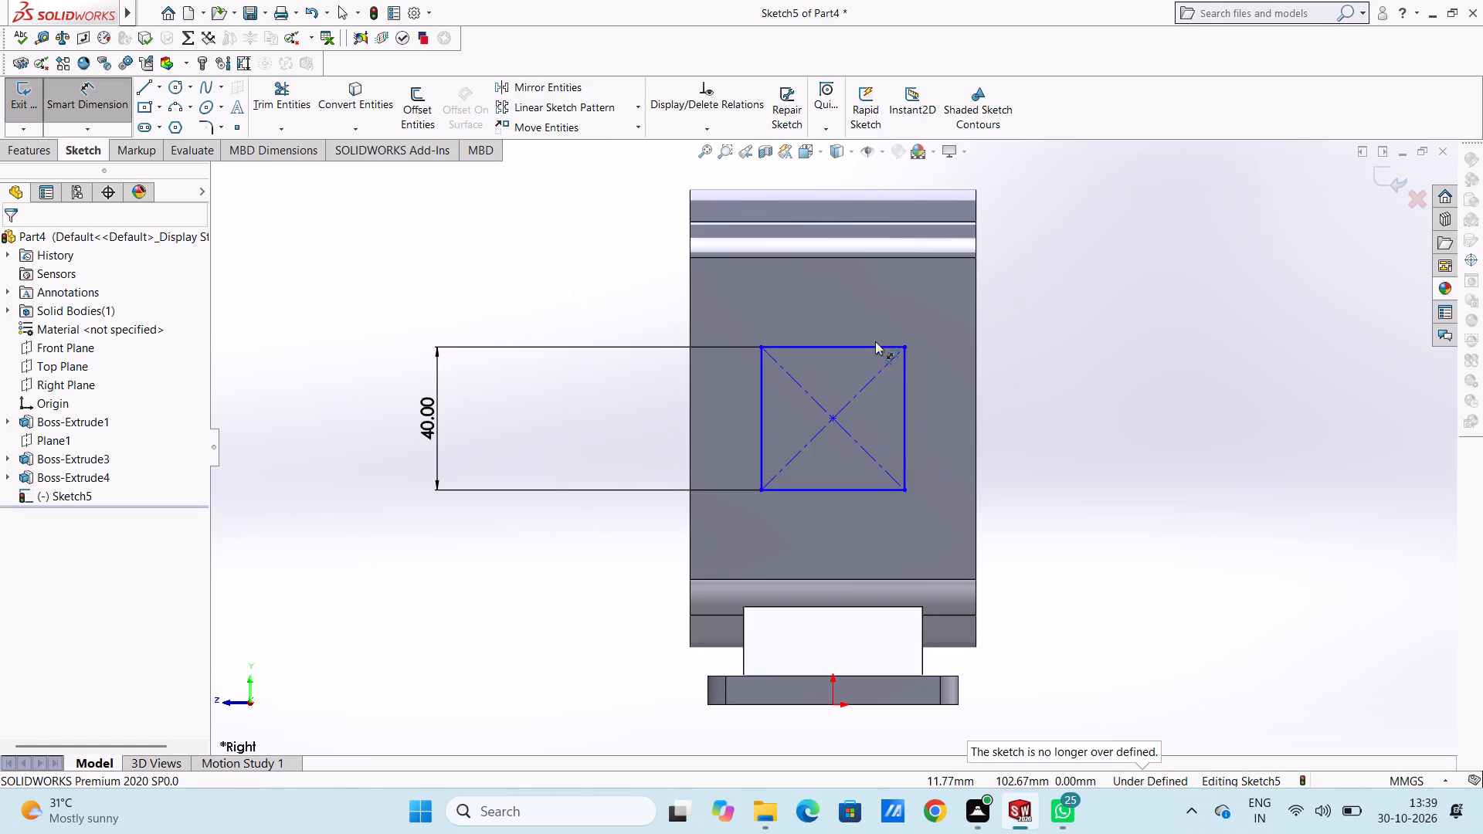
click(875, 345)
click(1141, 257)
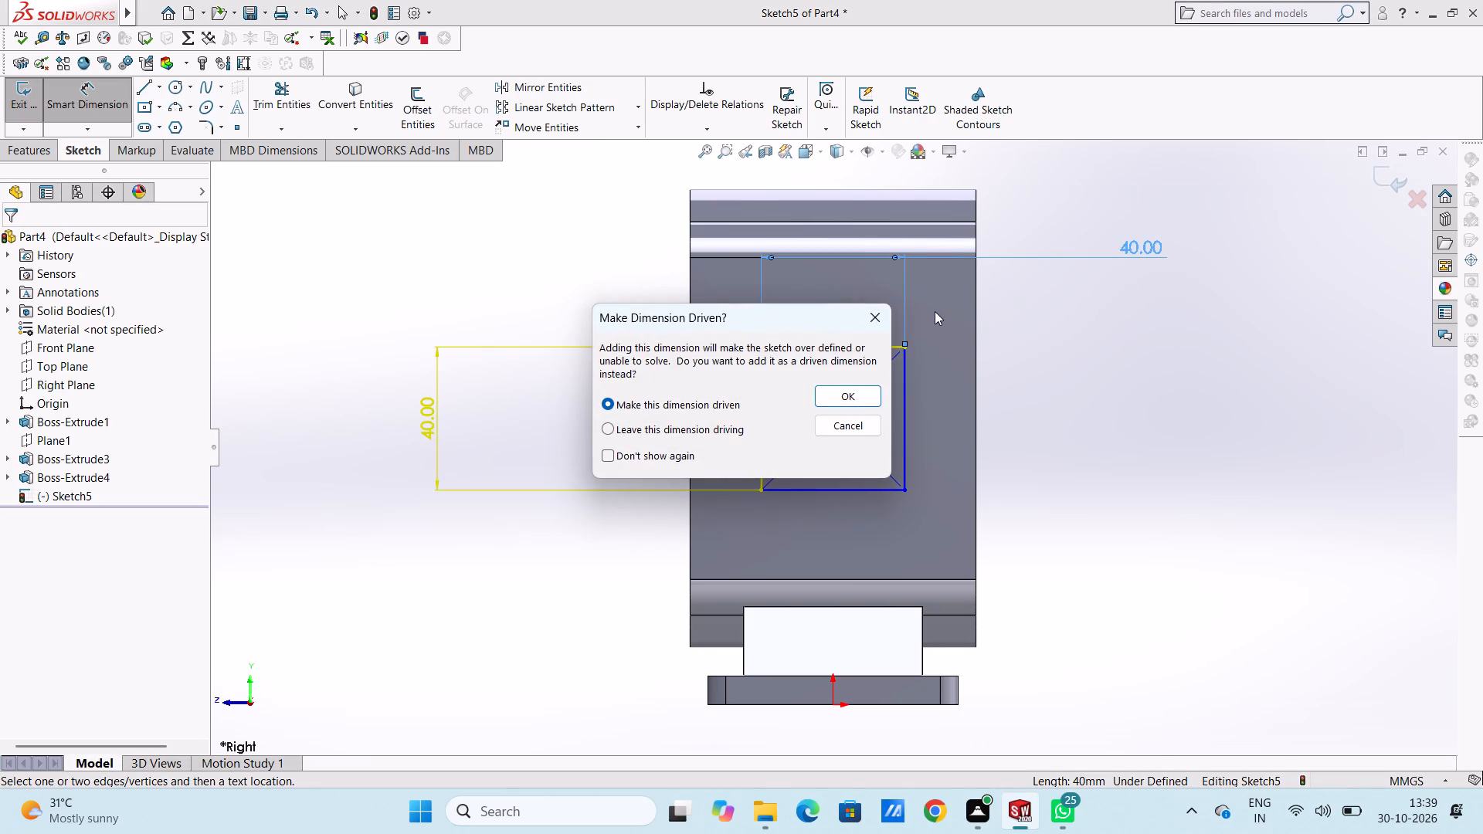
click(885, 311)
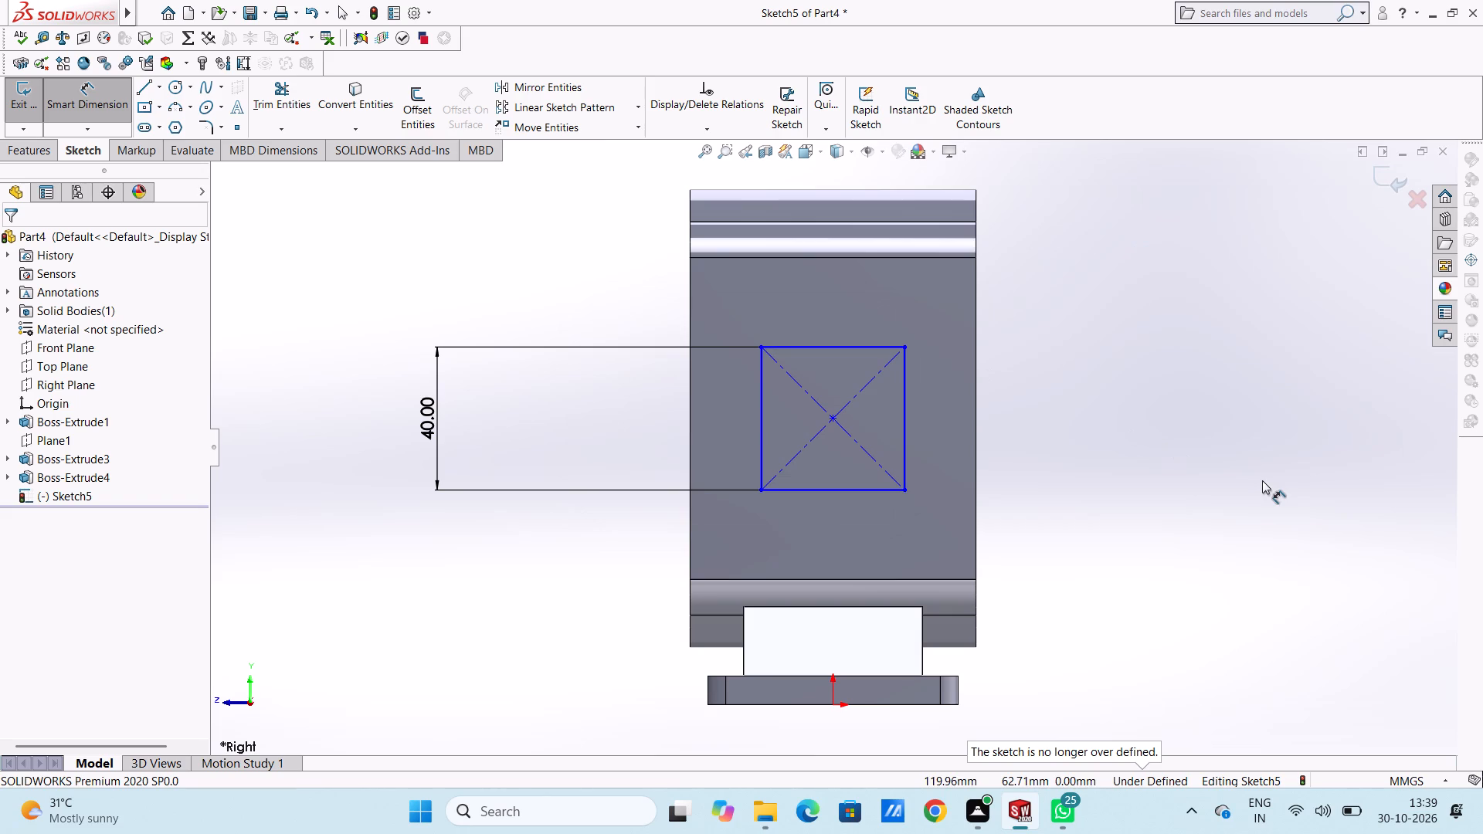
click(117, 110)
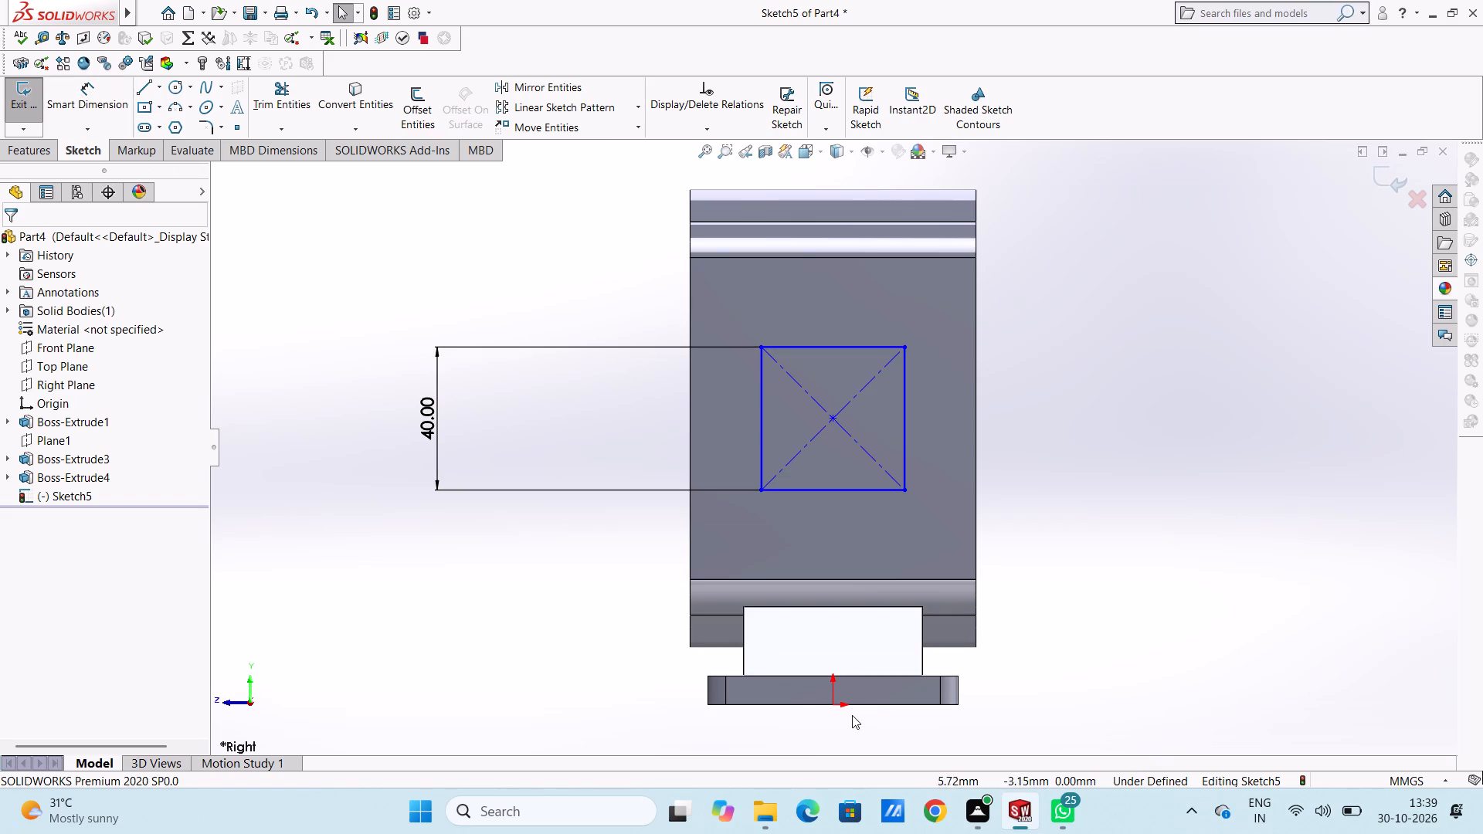
Constrain the square's center with a Vertical relation to the origin and a Horizontal relation to the midpoint of the housing face's vertical edge.
click(832, 704)
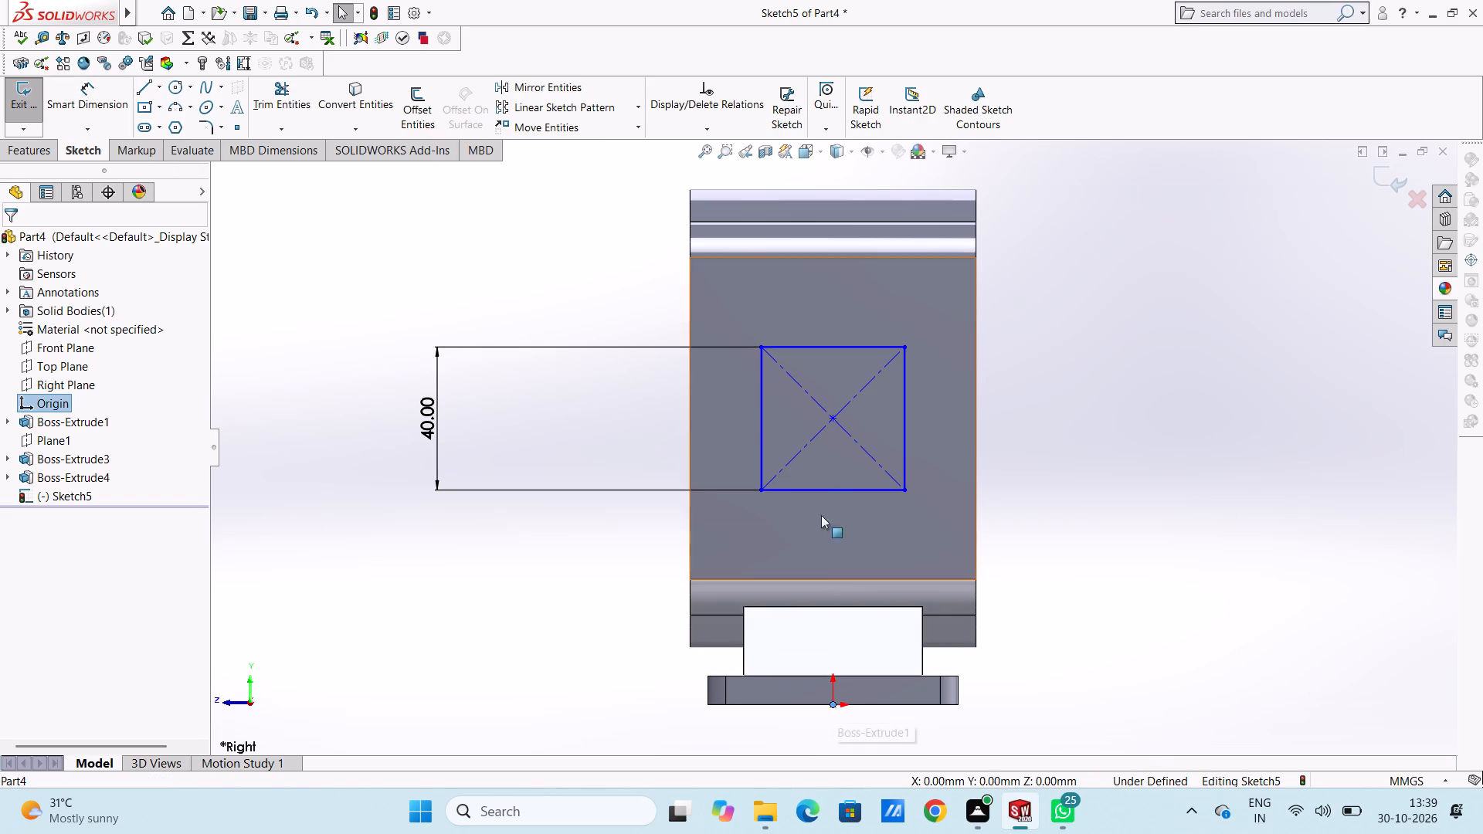
ctrl+click(833, 422)
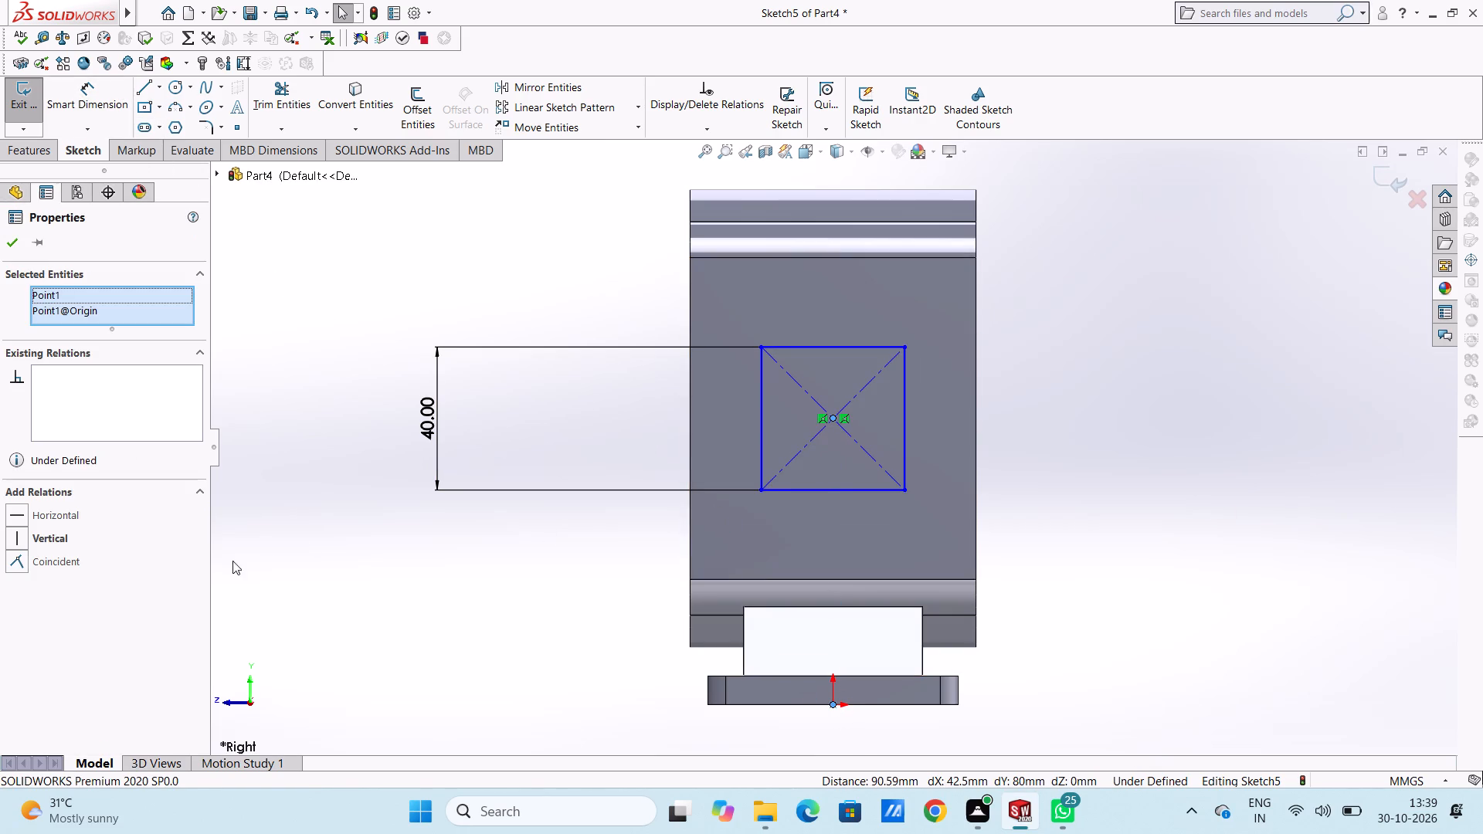
click(24, 534)
click(361, 409)
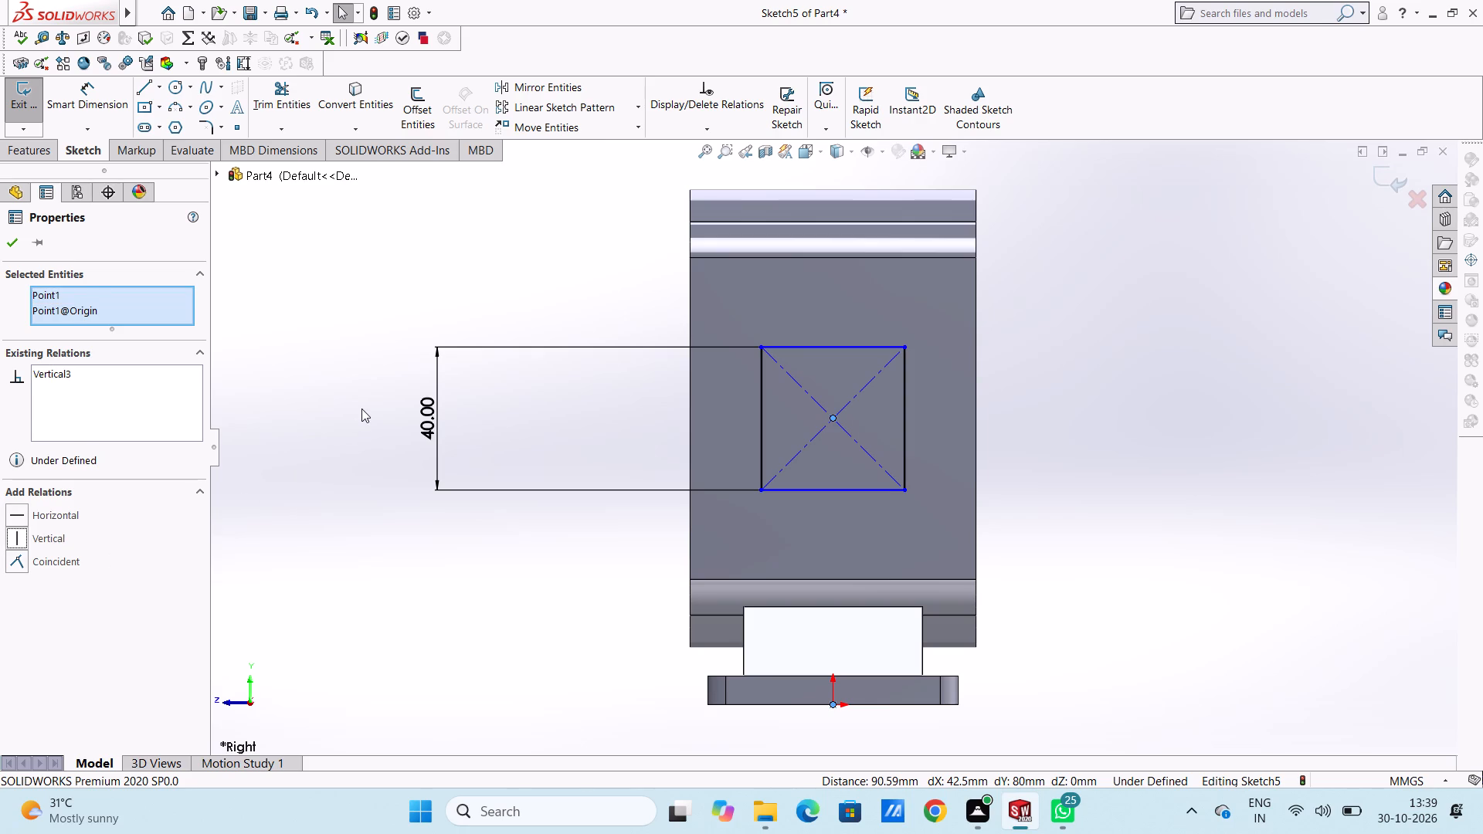
click(977, 419)
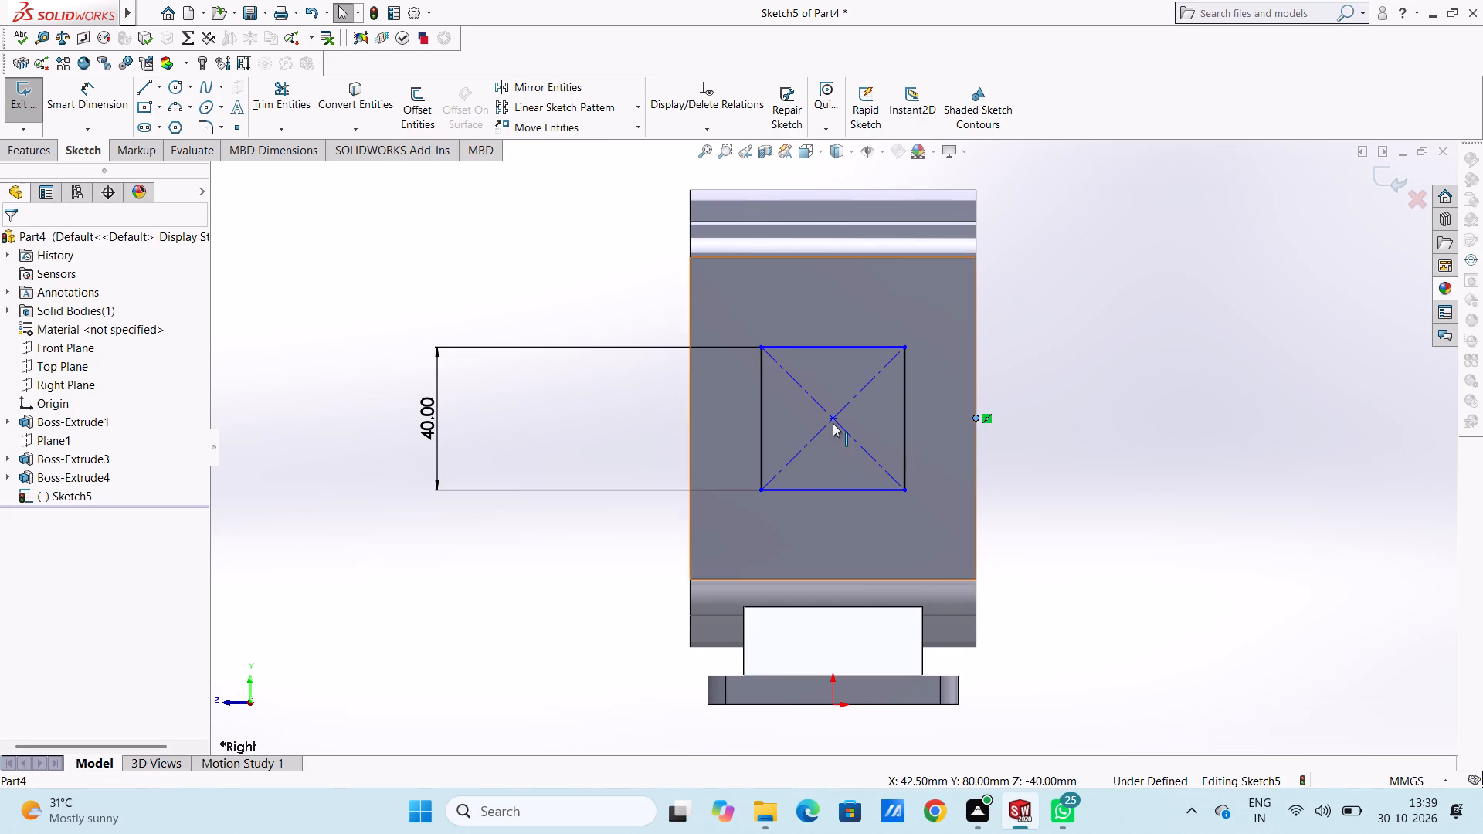
ctrl+click(833, 417)
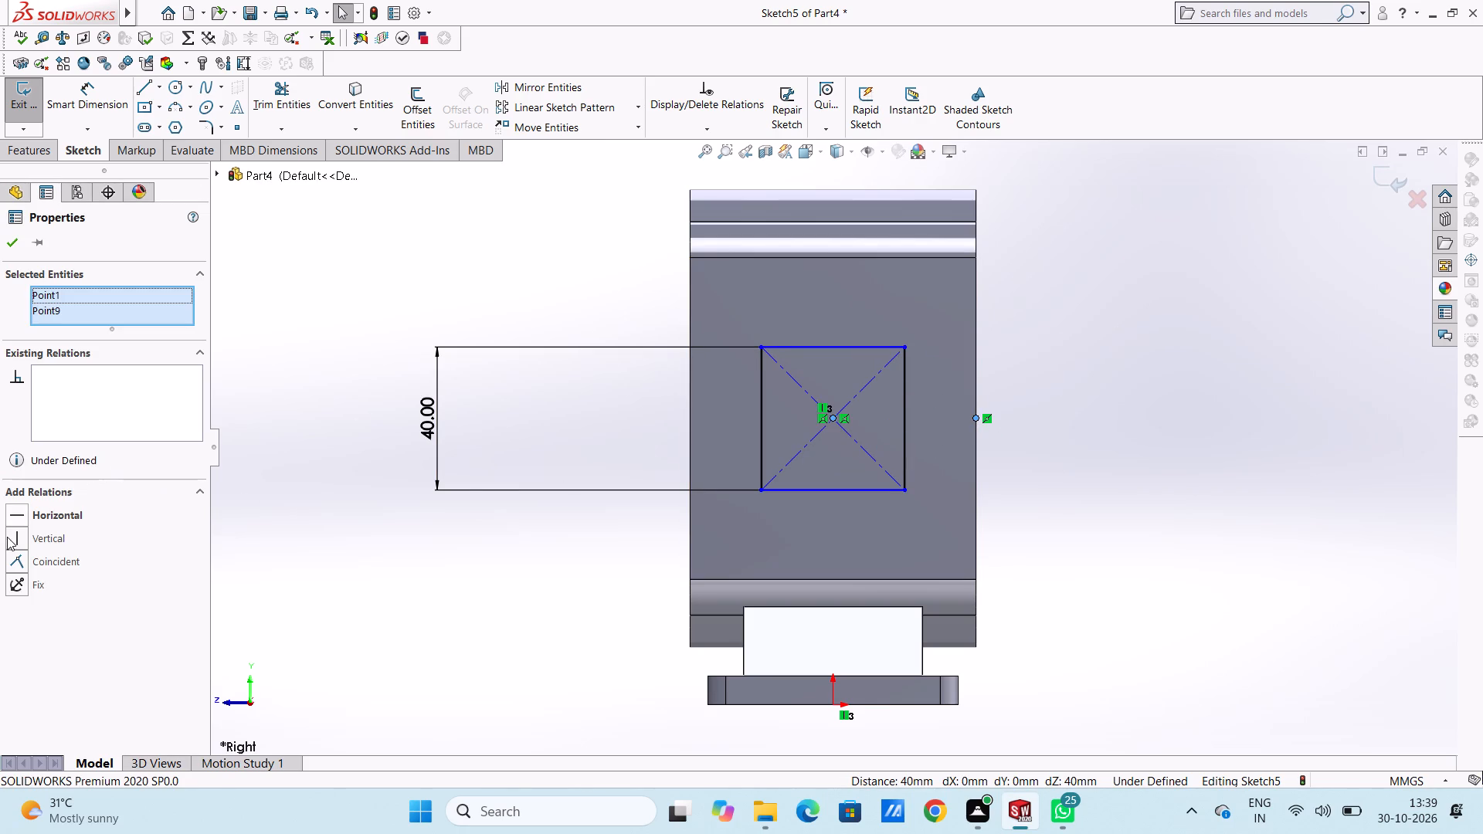
click(12, 517)
click(402, 347)
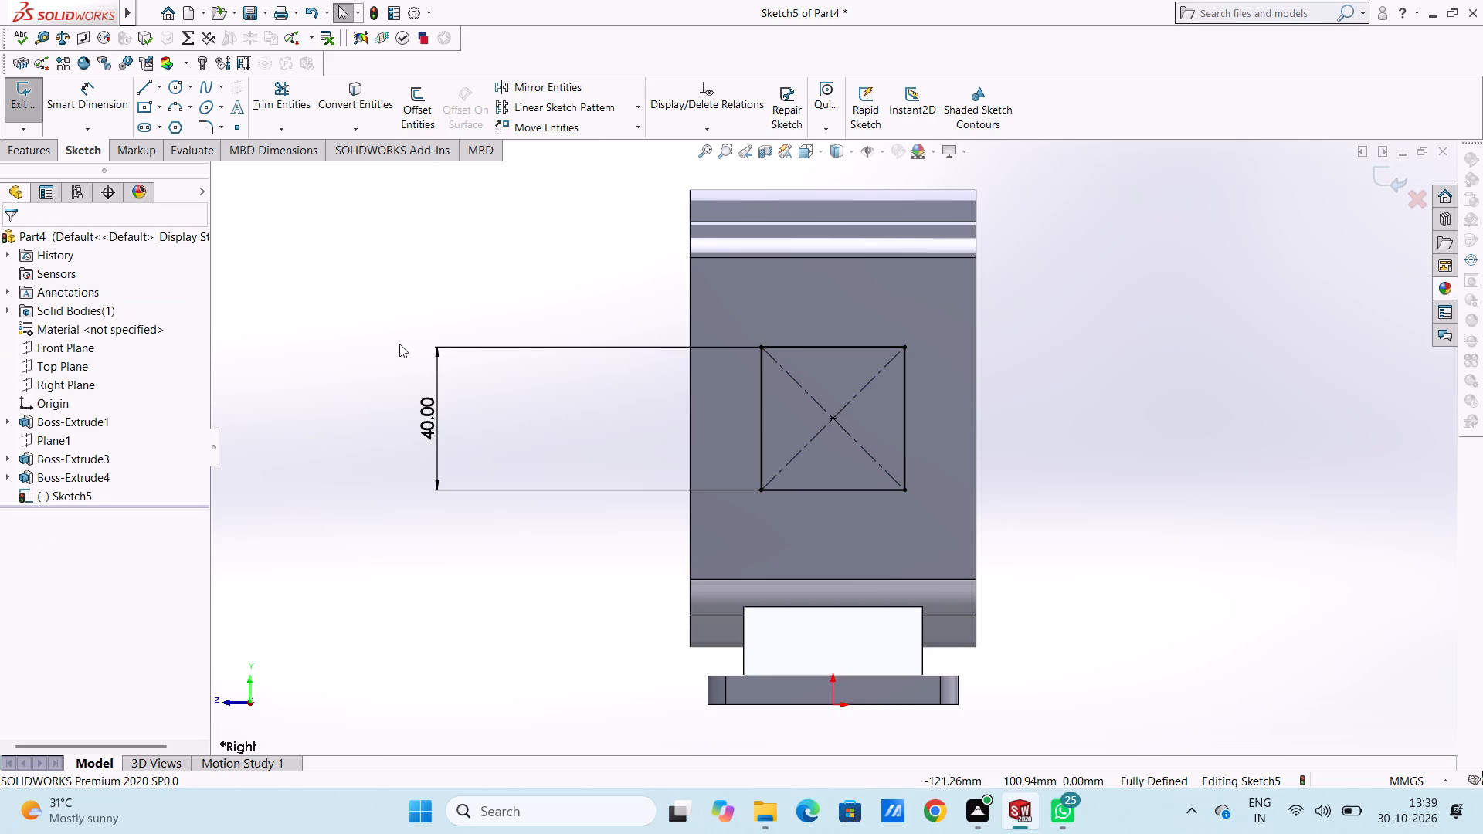
Sketch a circle at the square's center and set its diameter to 12 mm.
click(172, 90)
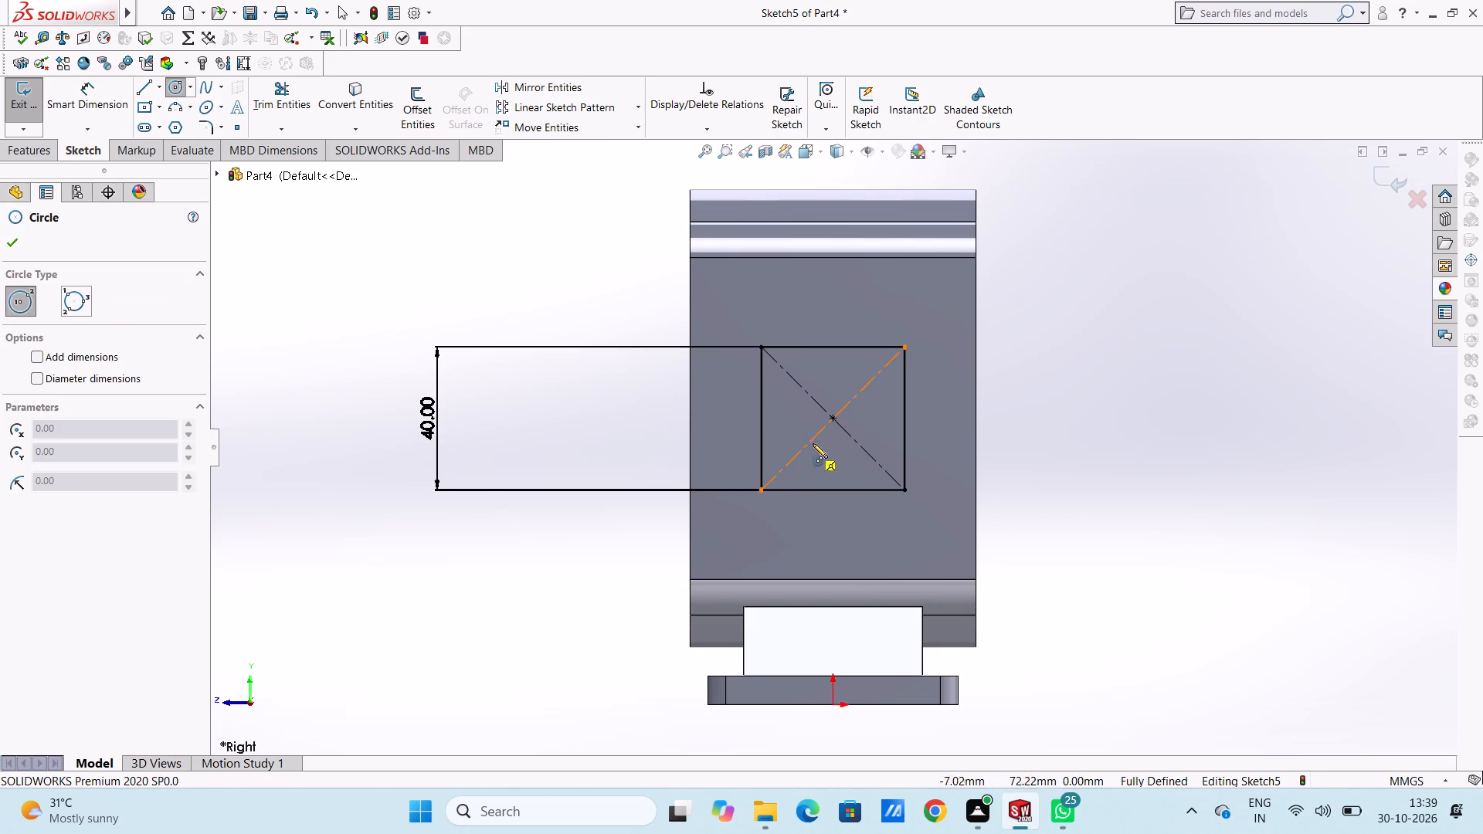
click(832, 420)
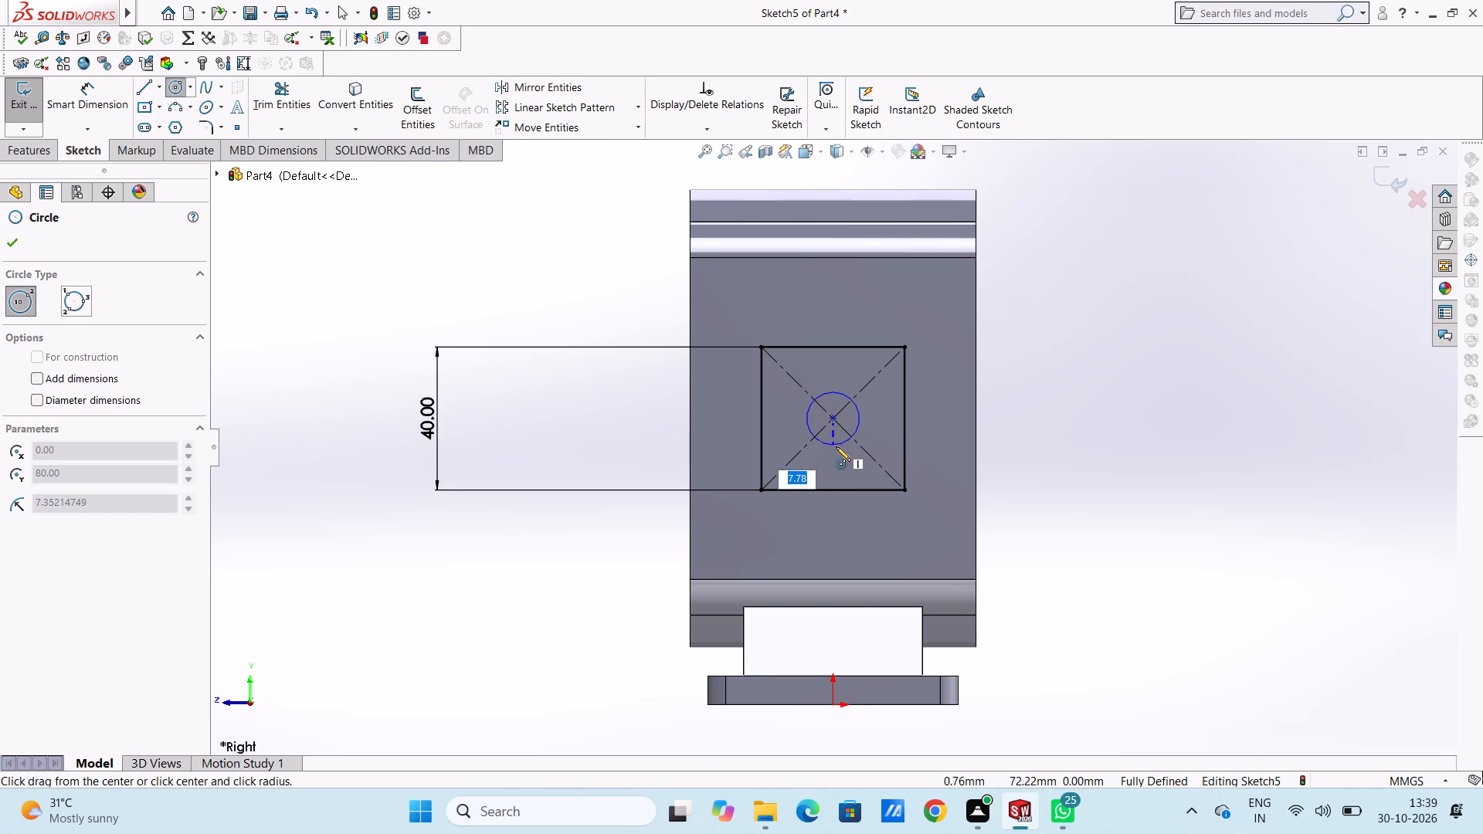
click(836, 446)
click(12, 248)
click(292, 325)
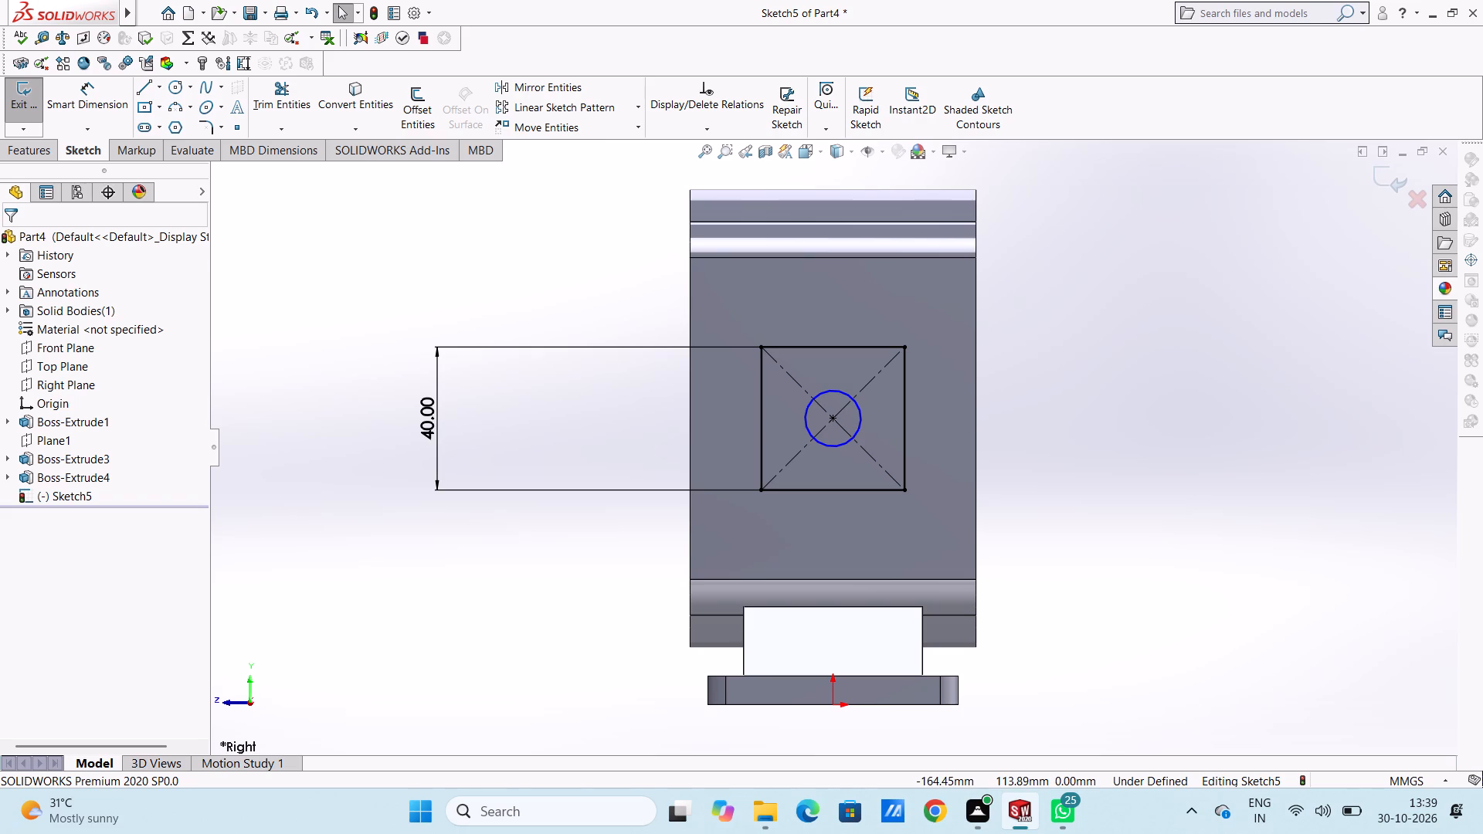
click(116, 106)
click(840, 446)
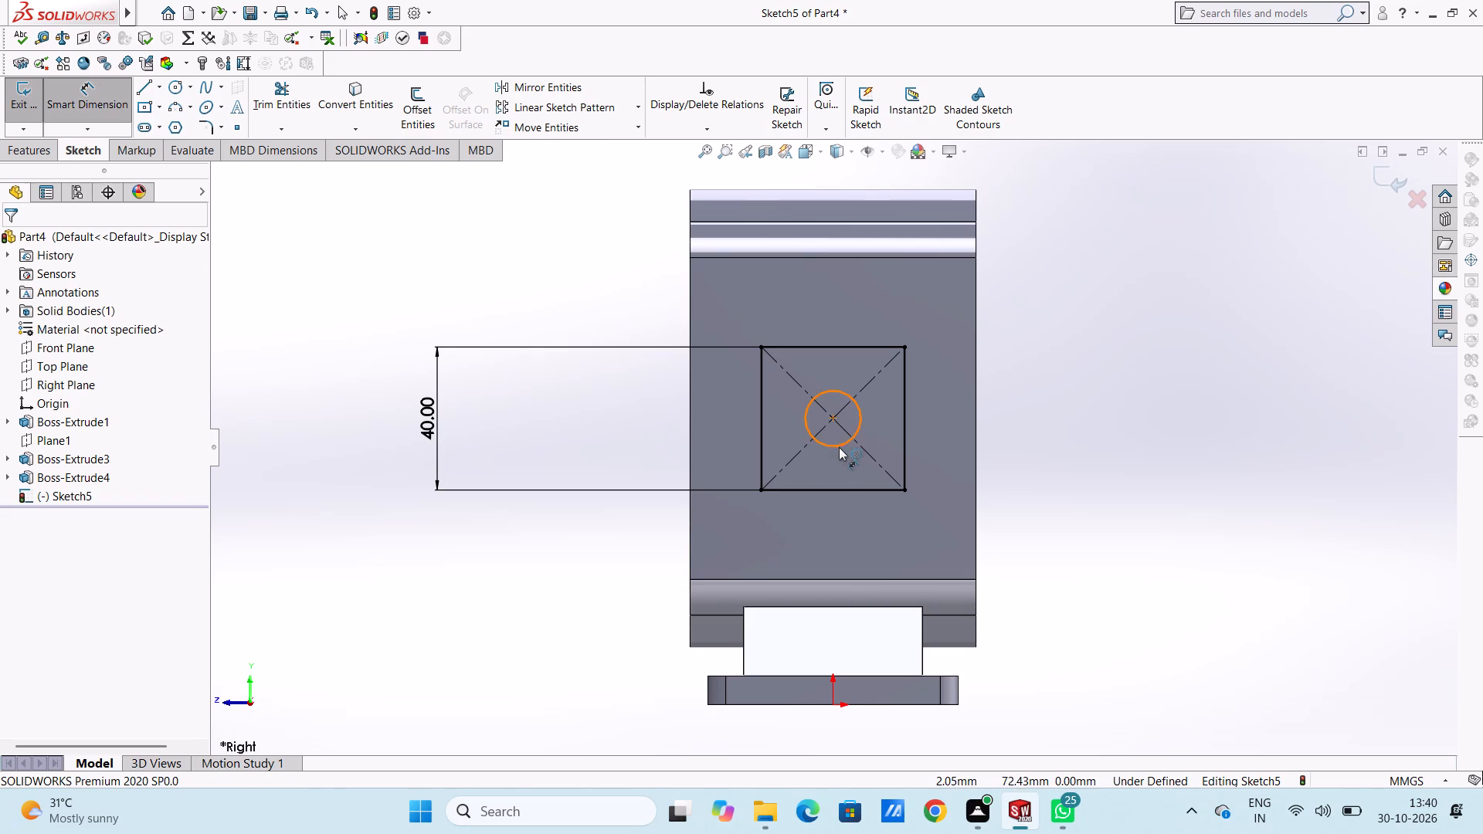
click(385, 632)
text(12)
key(Return)
click(473, 261)
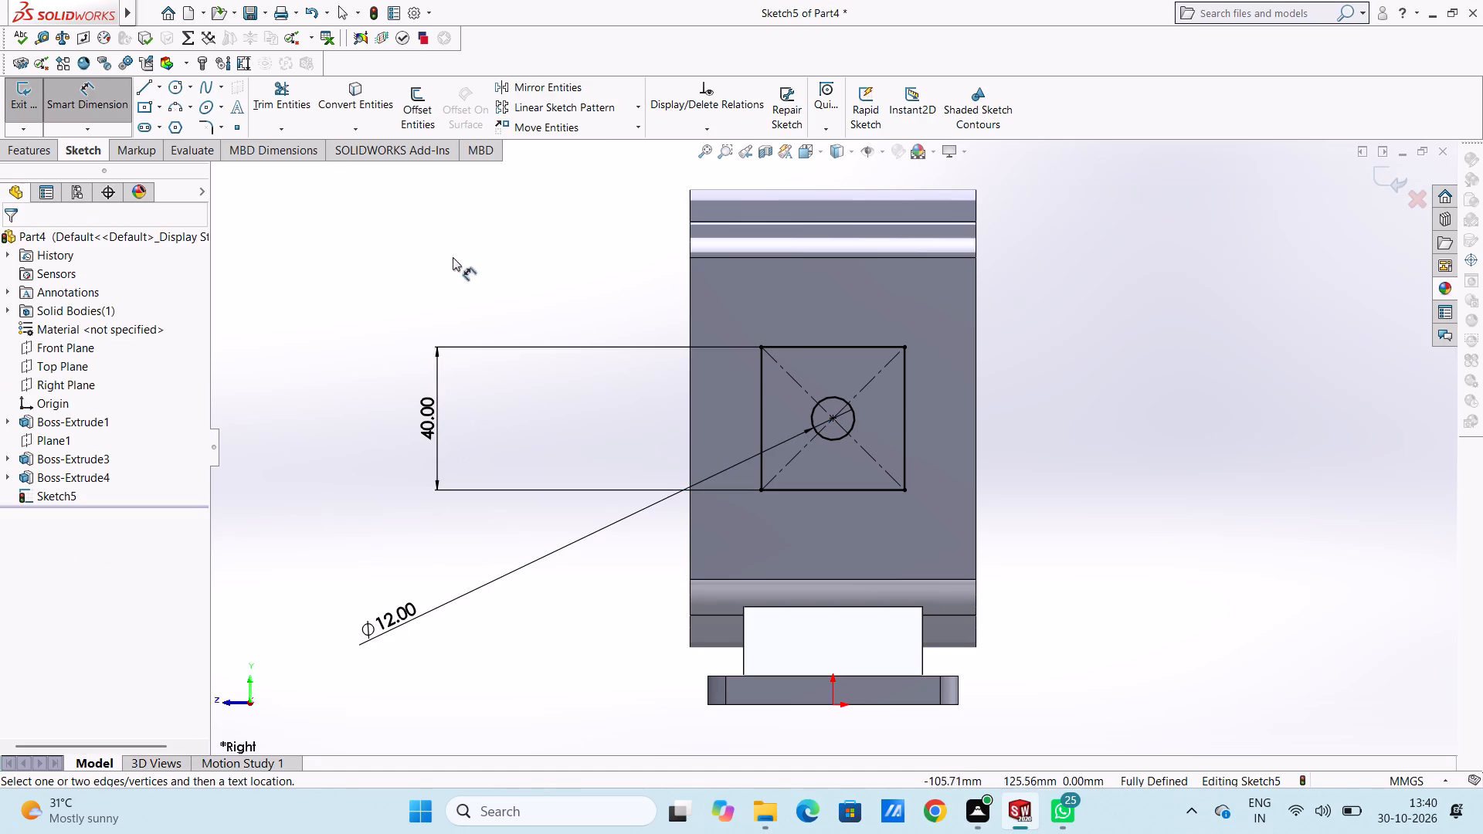
Round all four corners of the square with 10 mm sketch fillets.
click(209, 123)
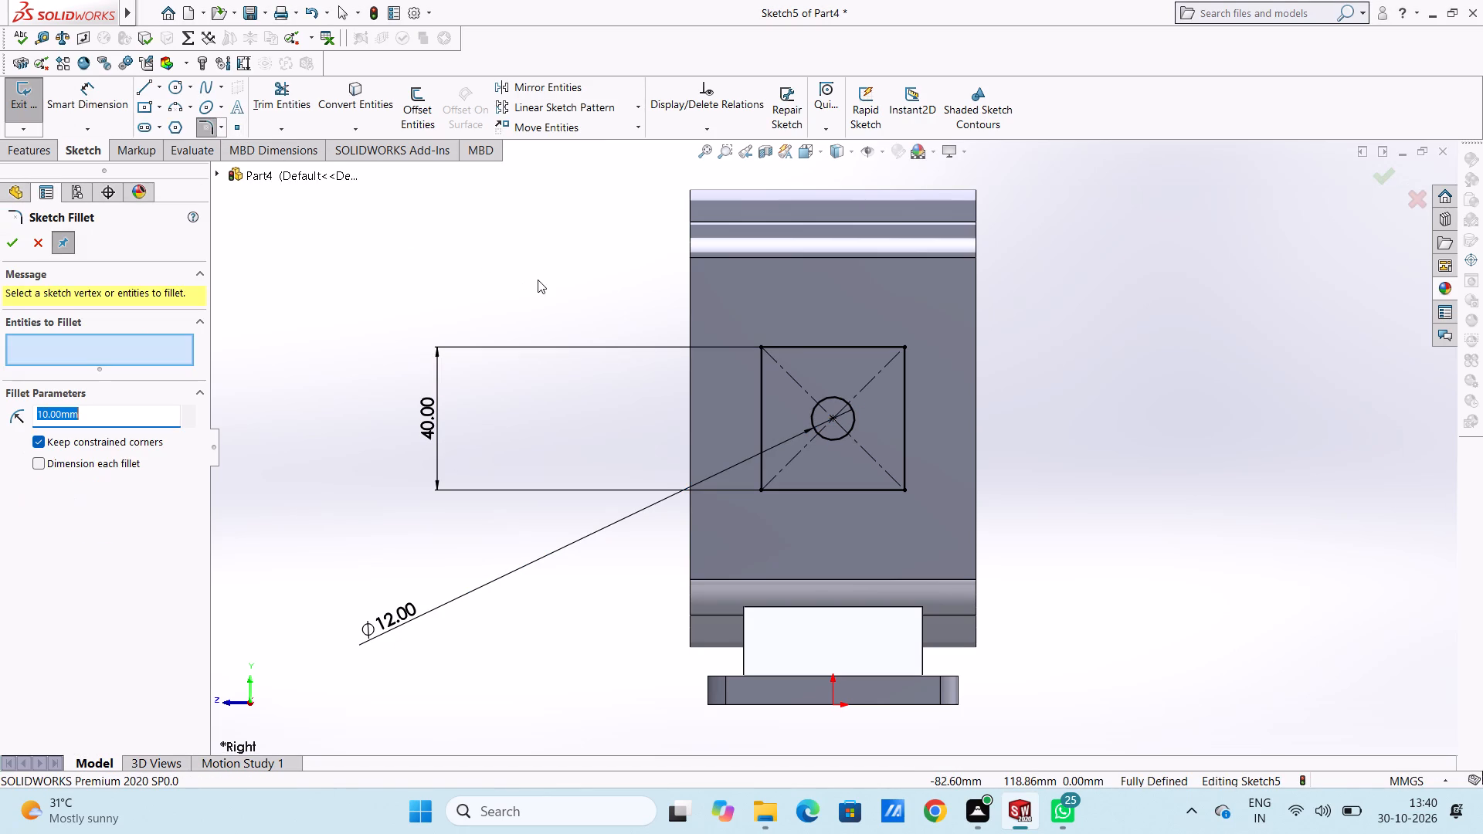
click(761, 347)
click(884, 303)
click(904, 344)
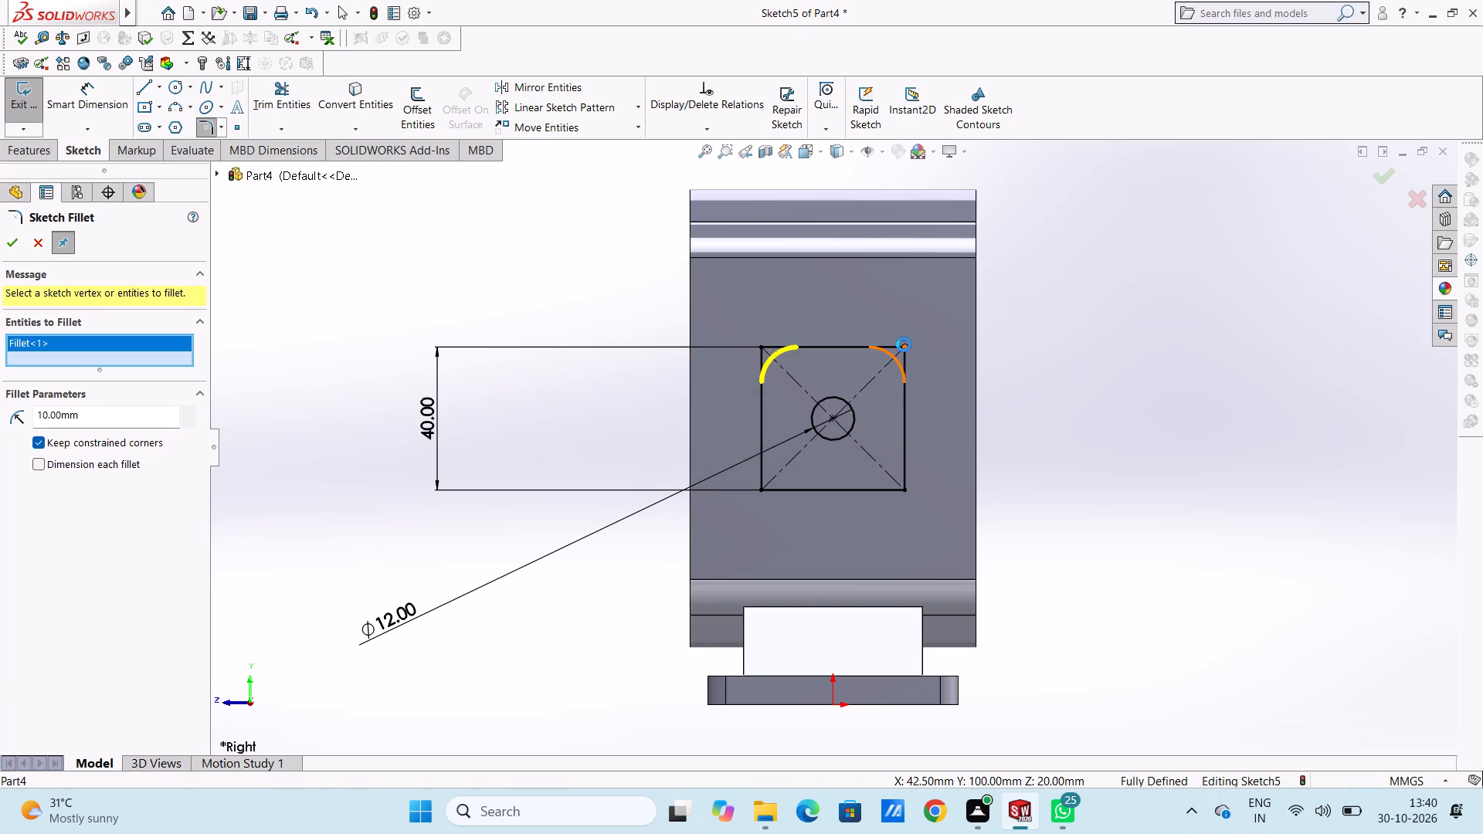
click(894, 297)
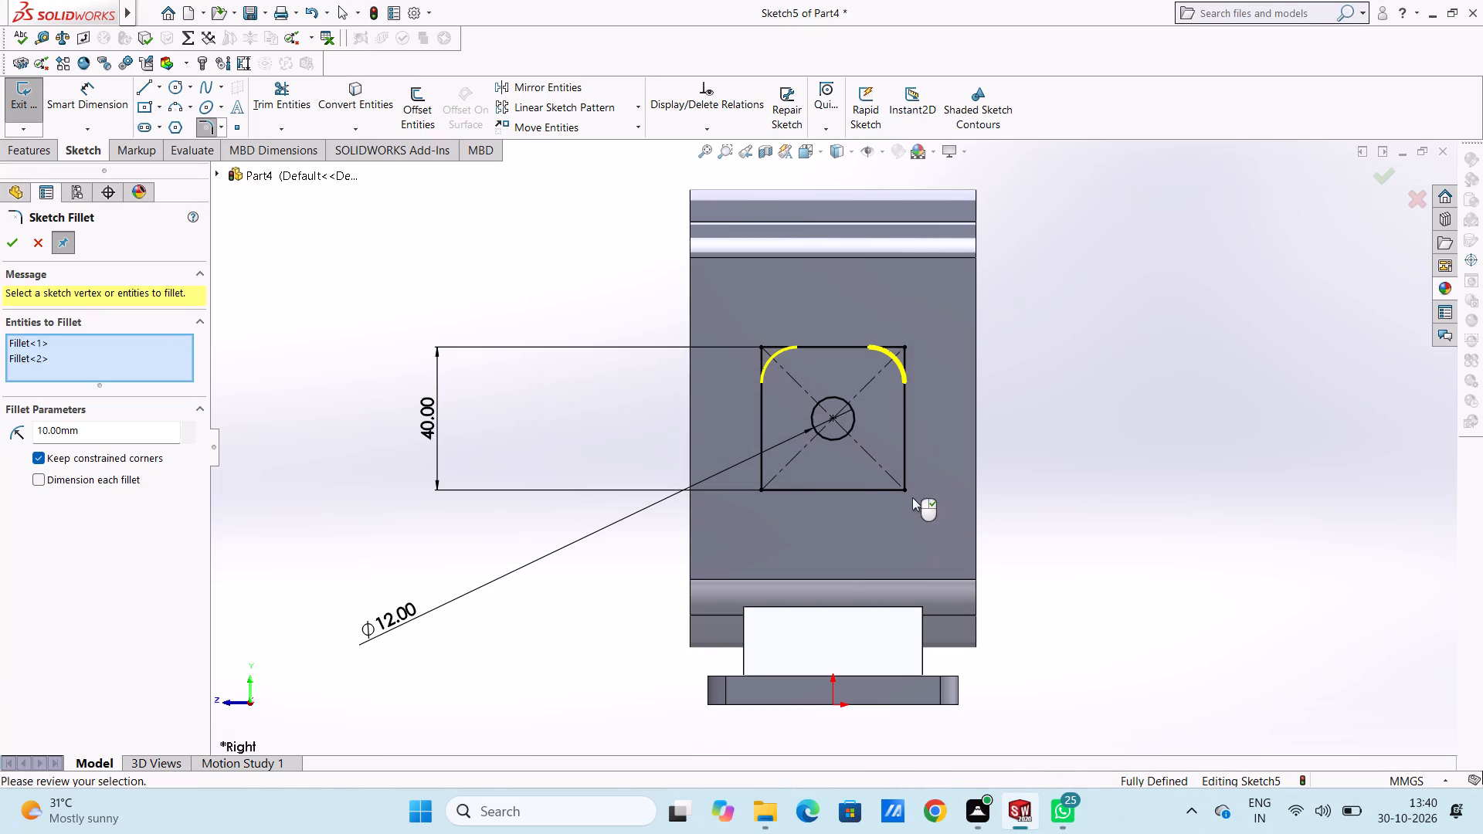
click(906, 490)
click(761, 490)
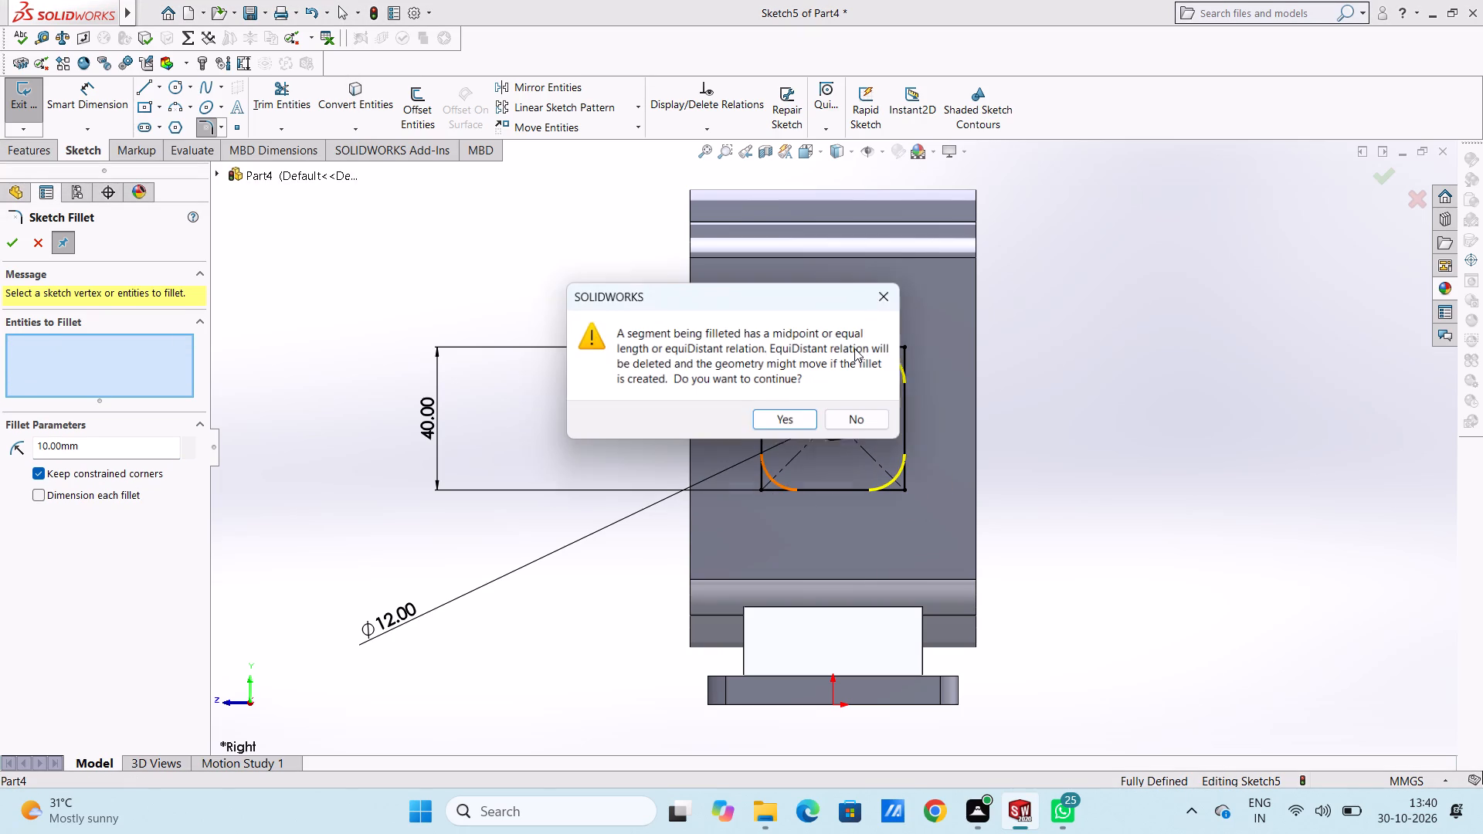
click(879, 302)
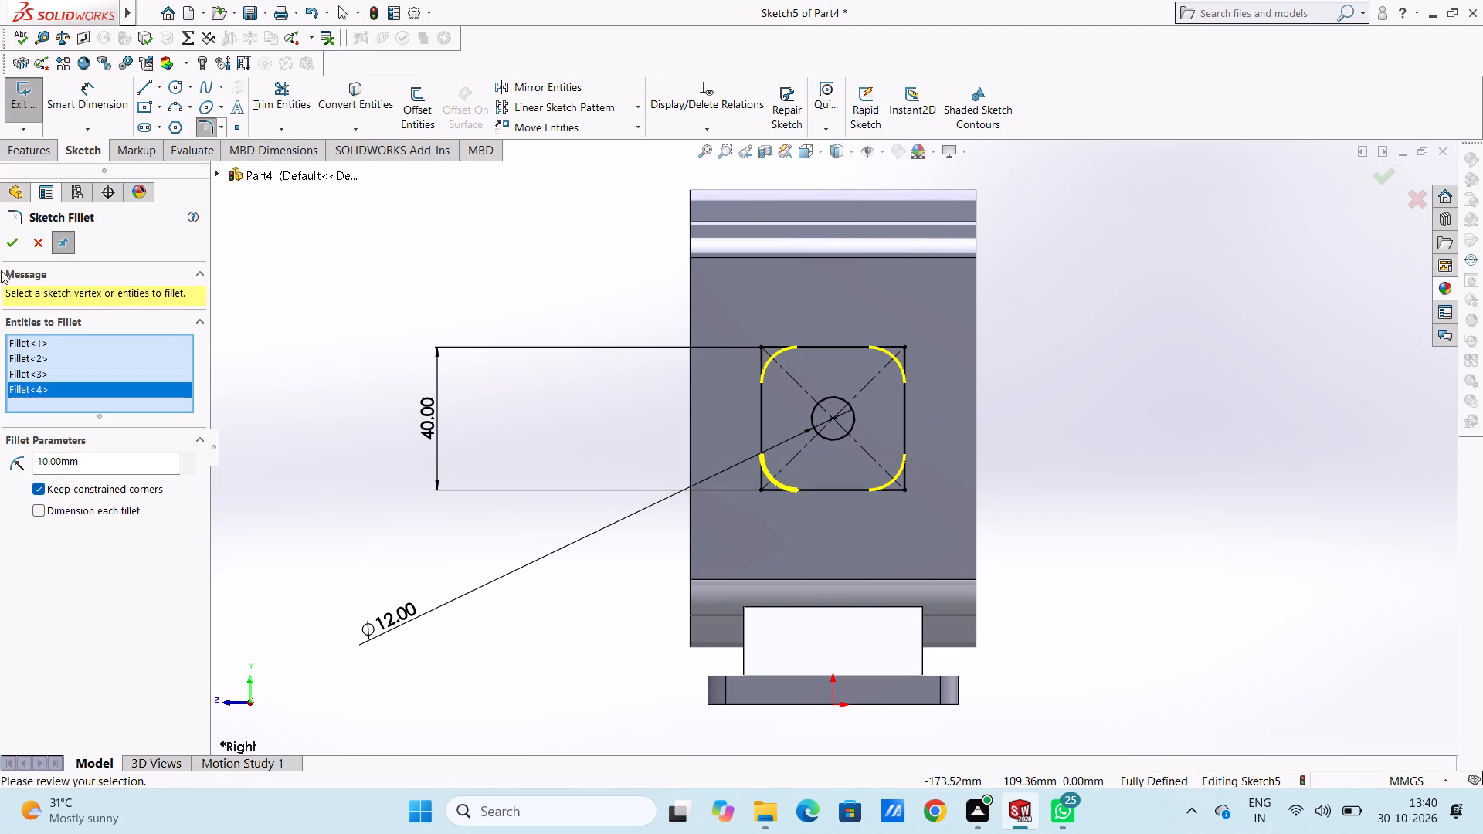
click(20, 239)
click(9, 238)
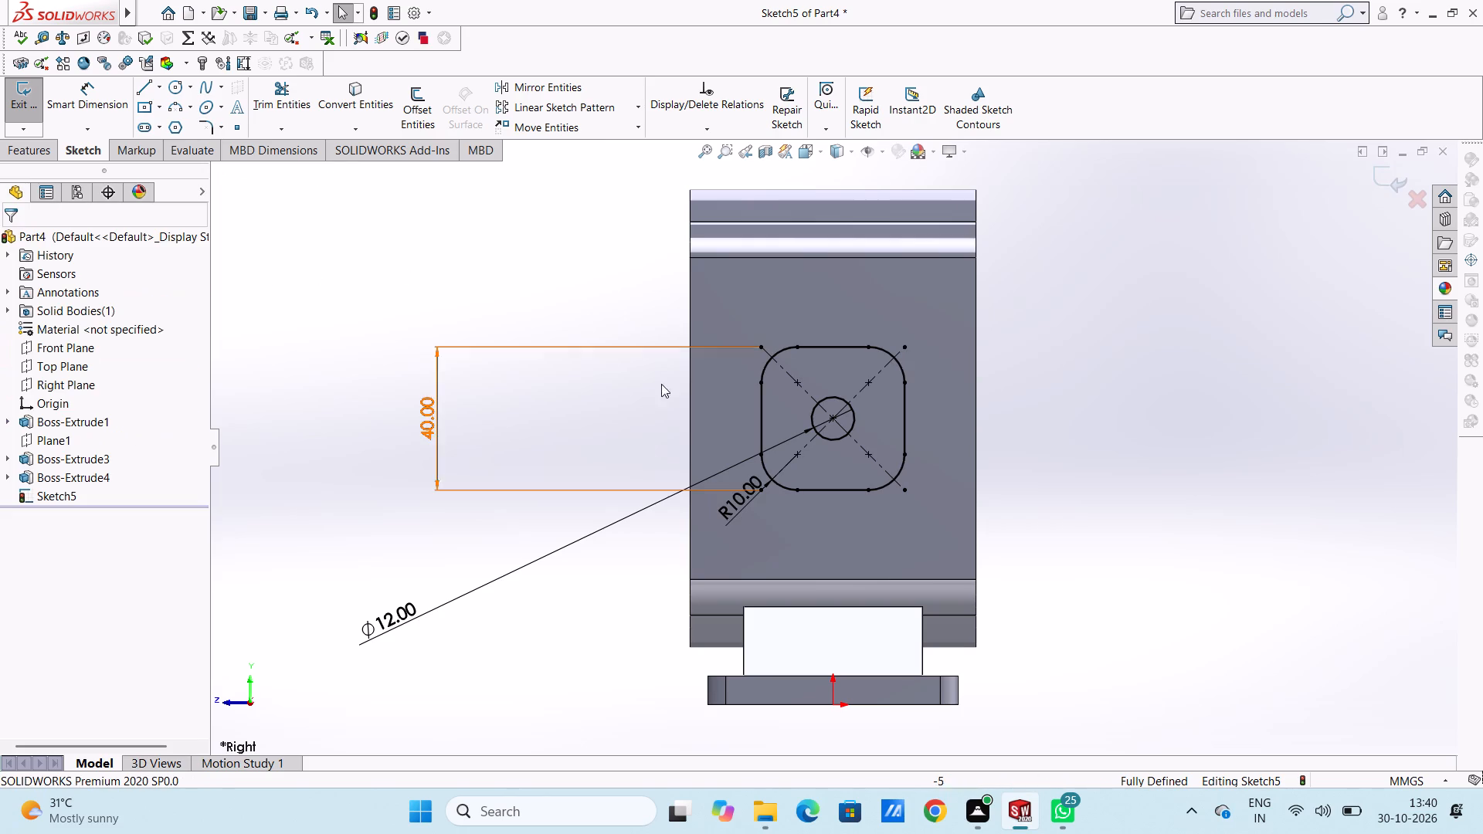
Move the R10 dimension away from the square, out beside the 12 mm diameter dimension.
drag(736, 502, 568, 613)
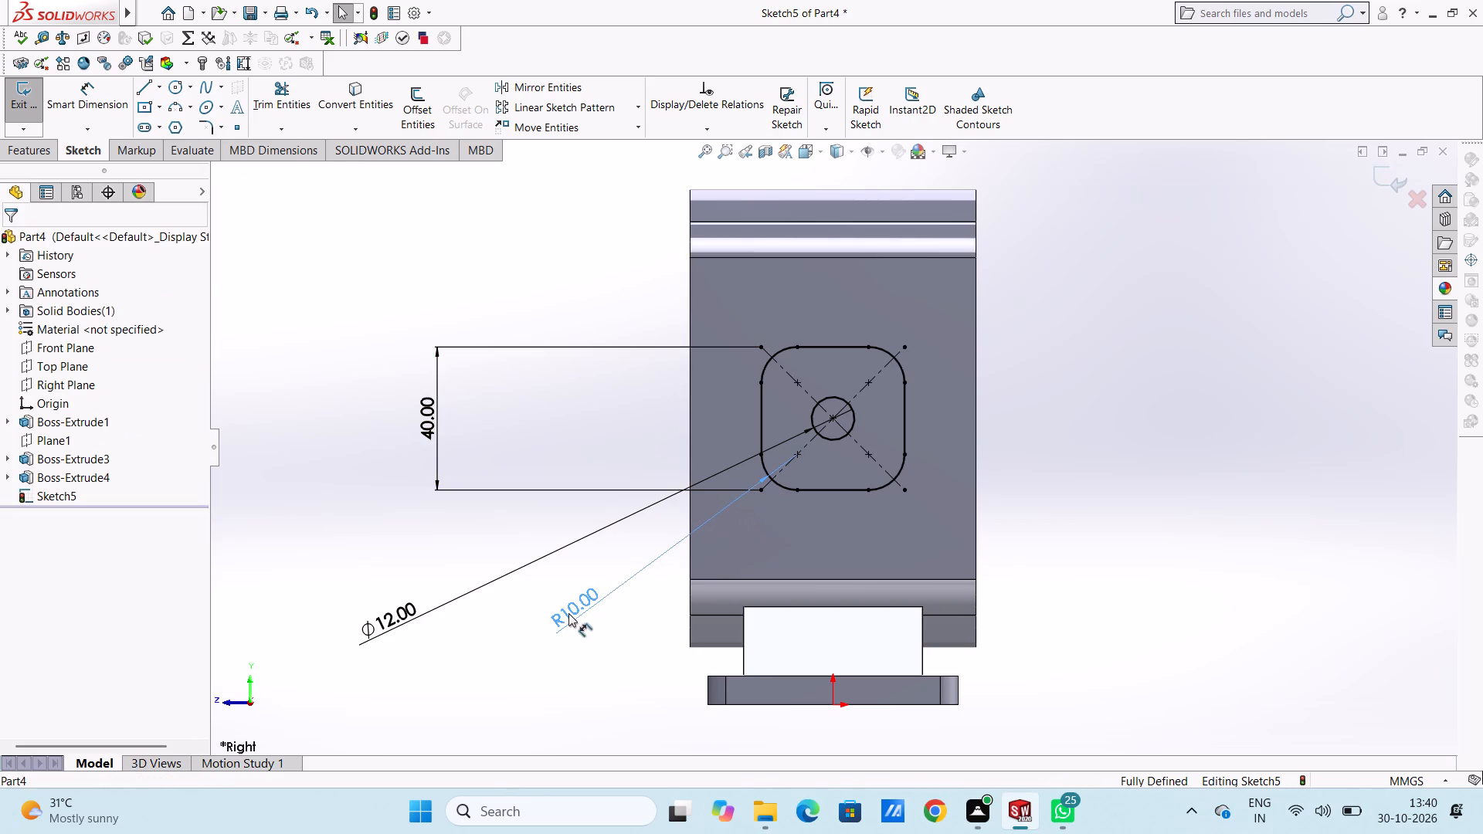
drag(568, 613, 560, 625)
click(579, 412)
Extrude the rounded square sketch with its center hole 5 mm outward from the housing's side face.
middle_drag(585, 394, 727, 480)
middle_drag(537, 465, 512, 412)
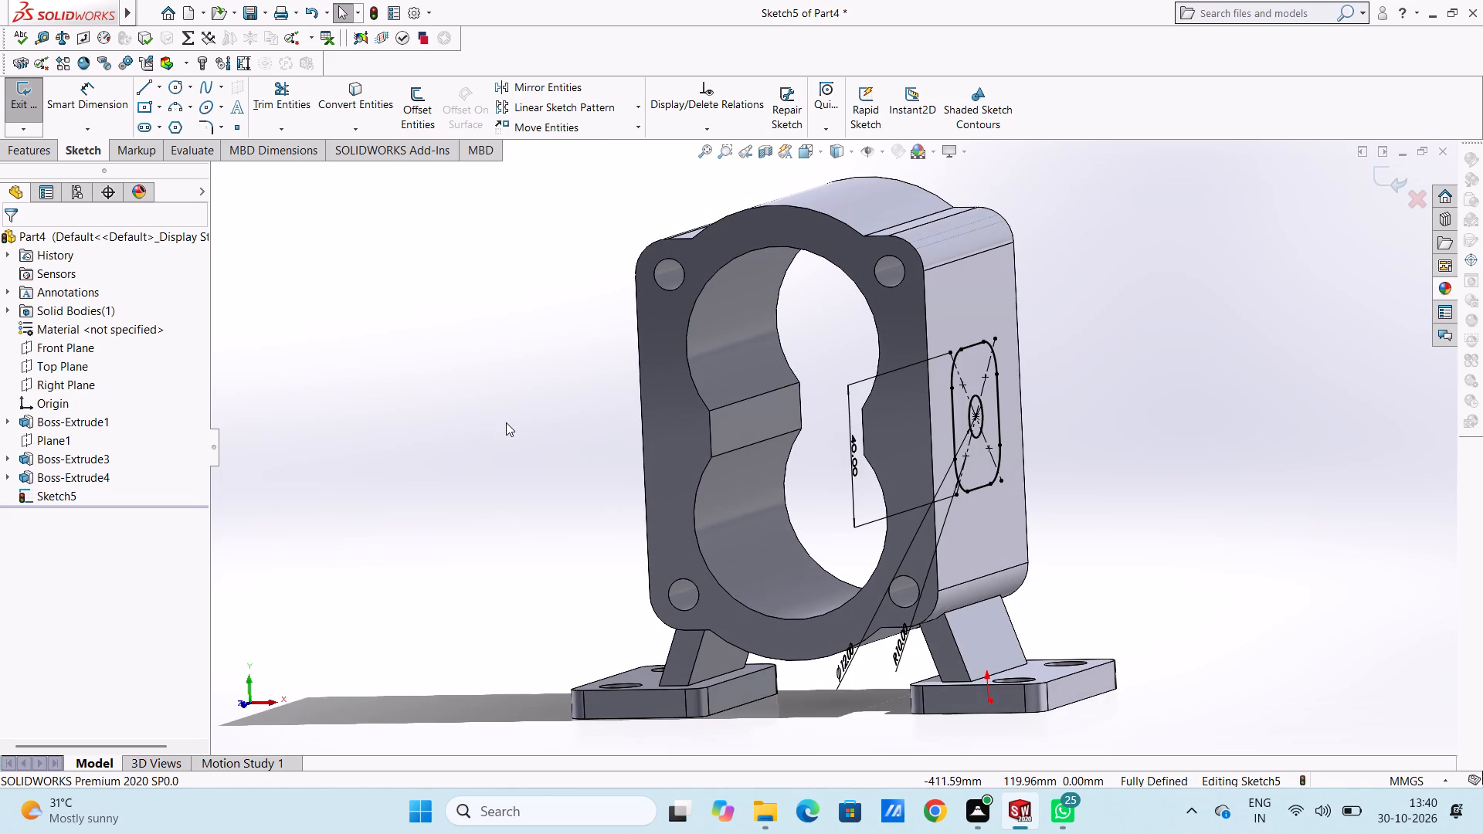
click(47, 148)
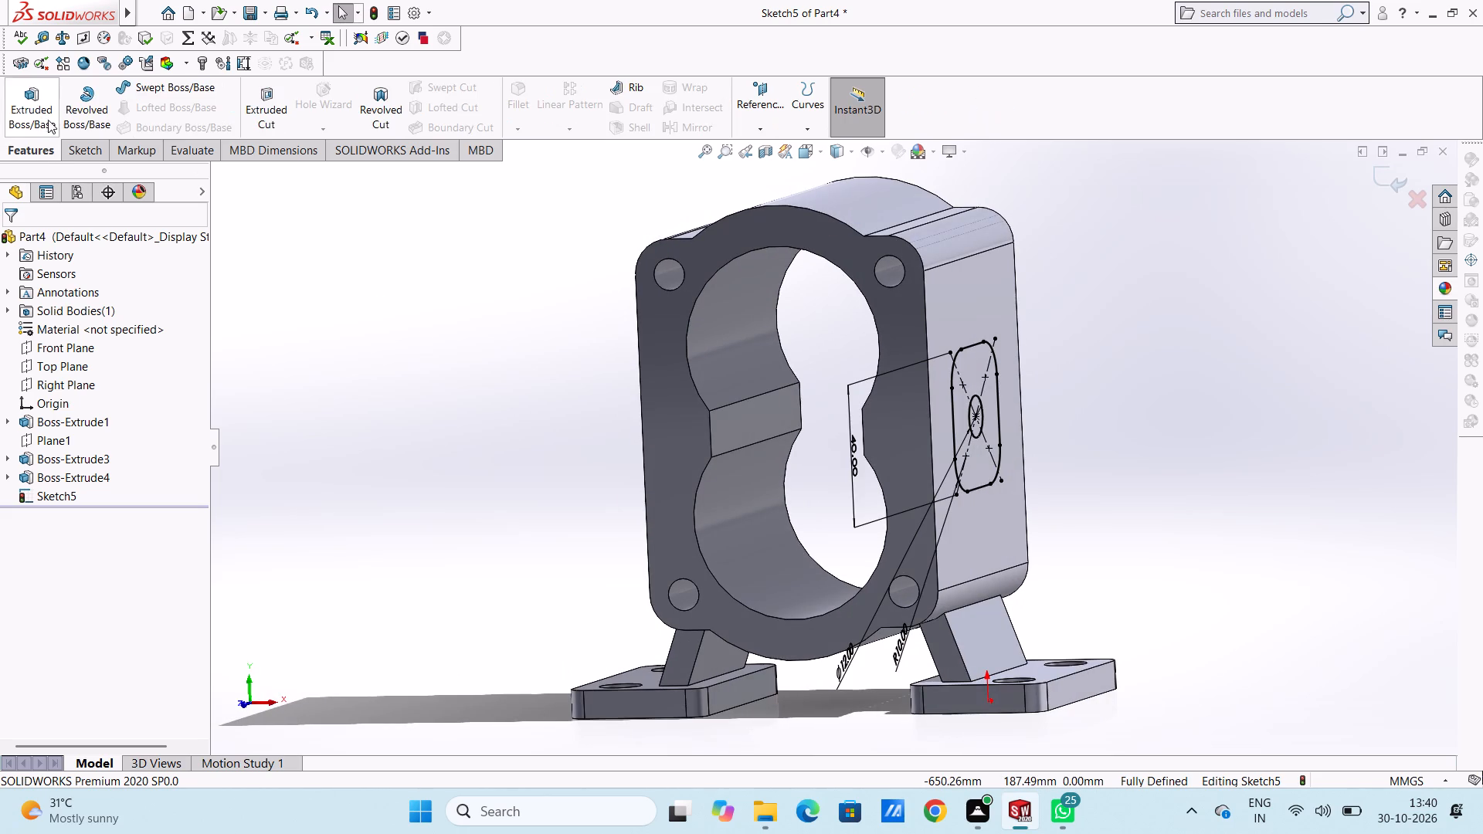
click(46, 113)
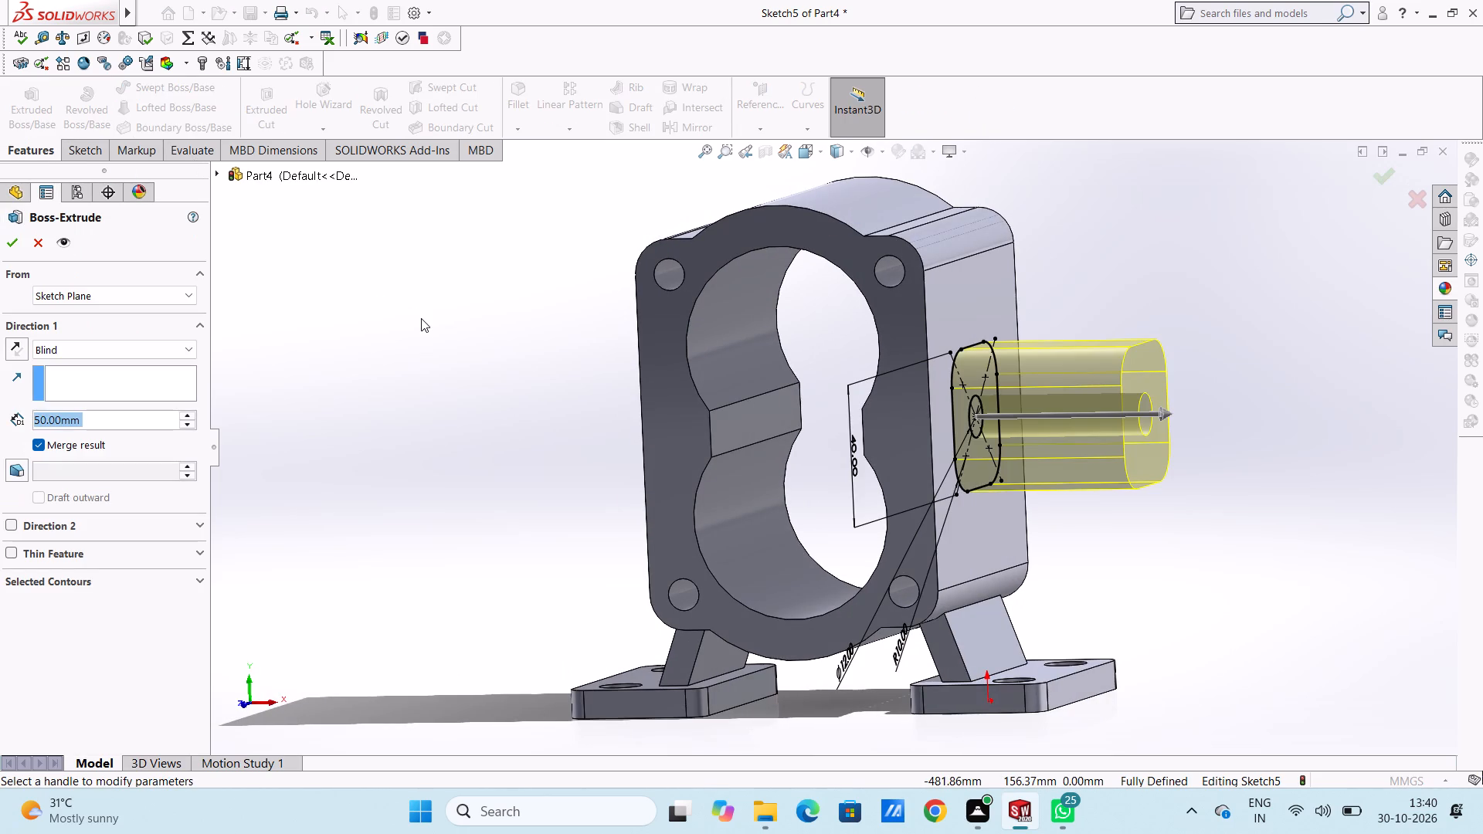
text(53)
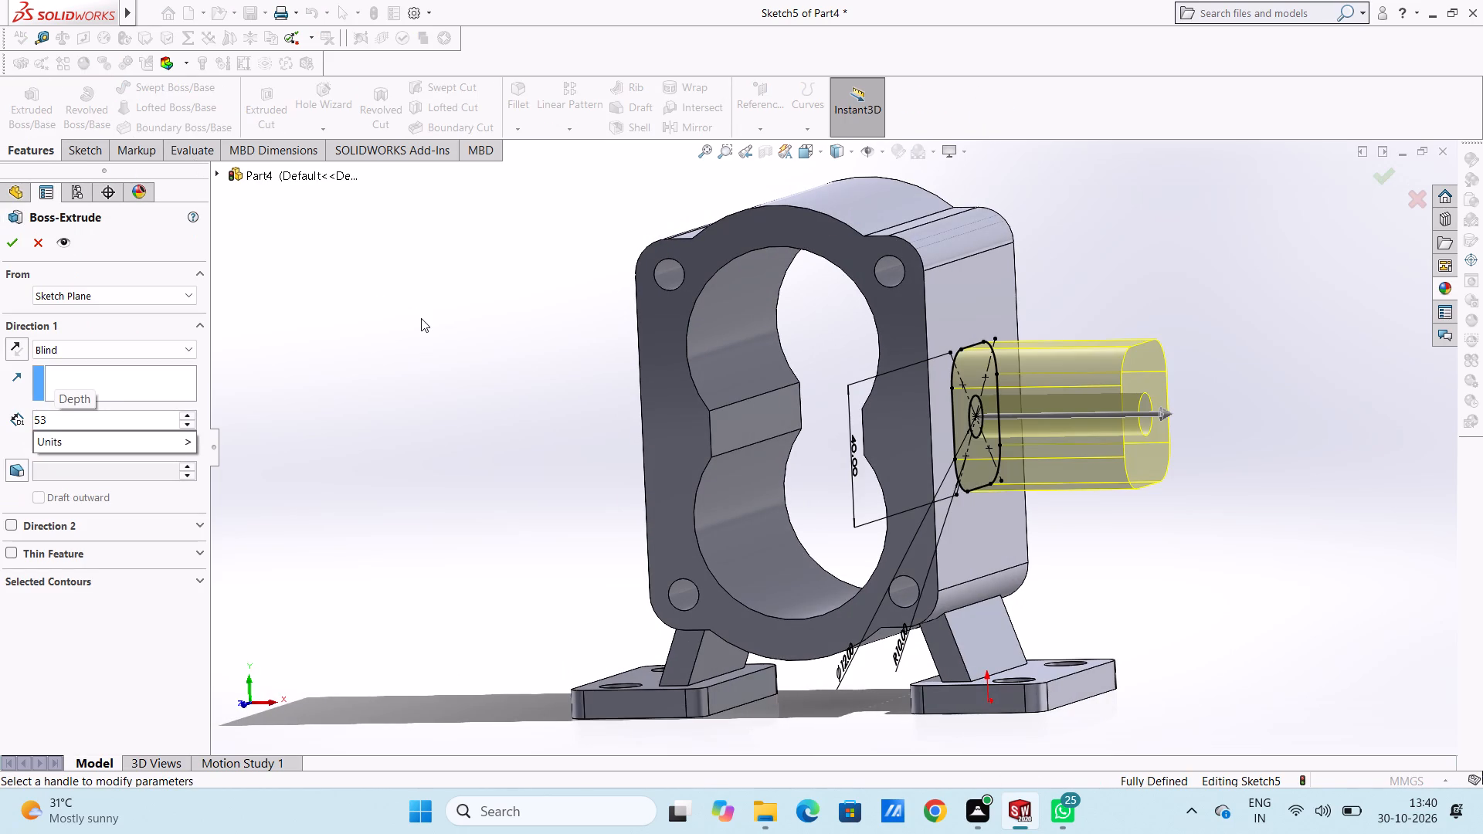
key(BackSpace)
key(Return)
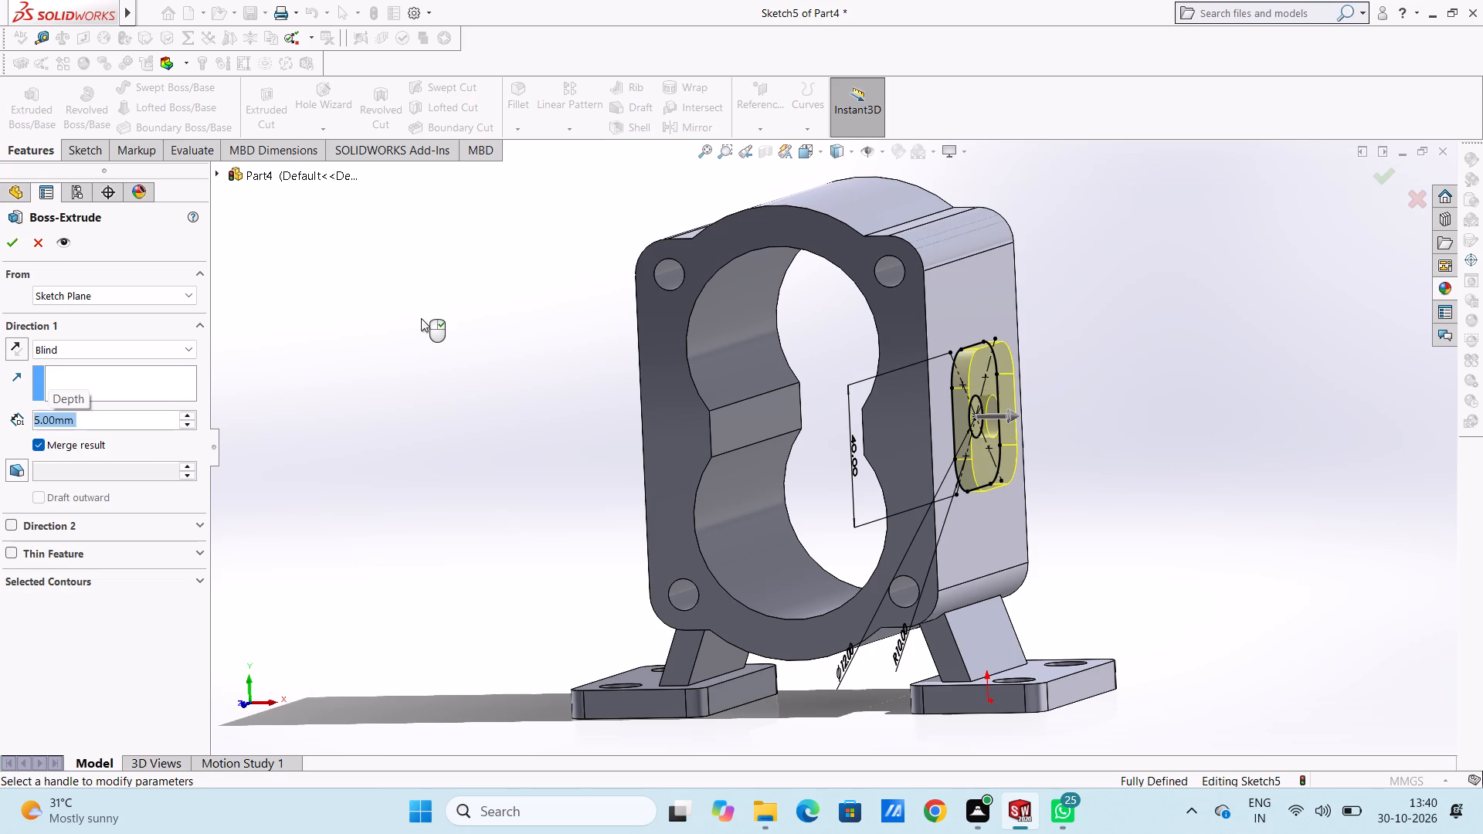
click(16, 246)
click(356, 375)
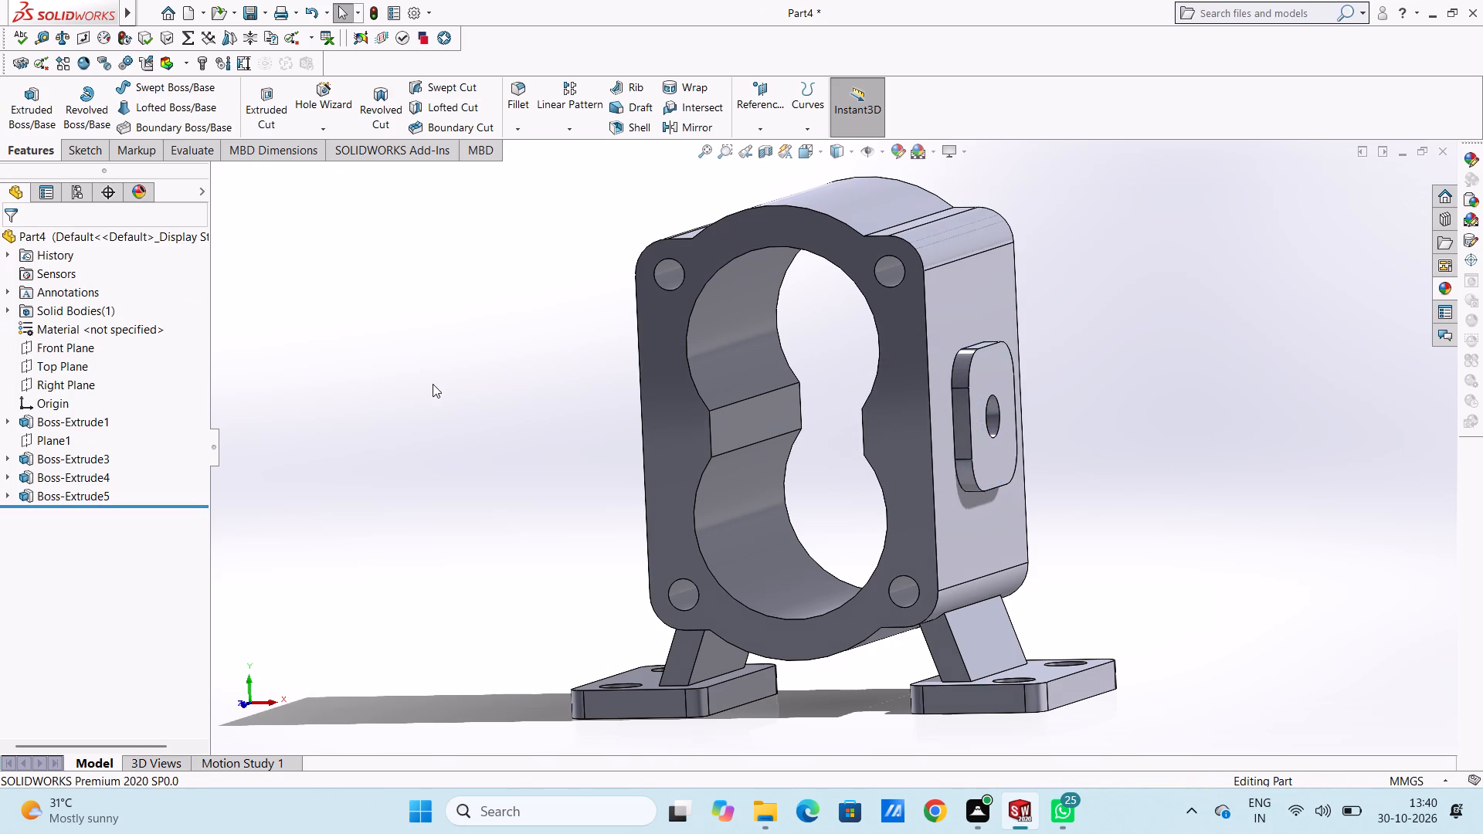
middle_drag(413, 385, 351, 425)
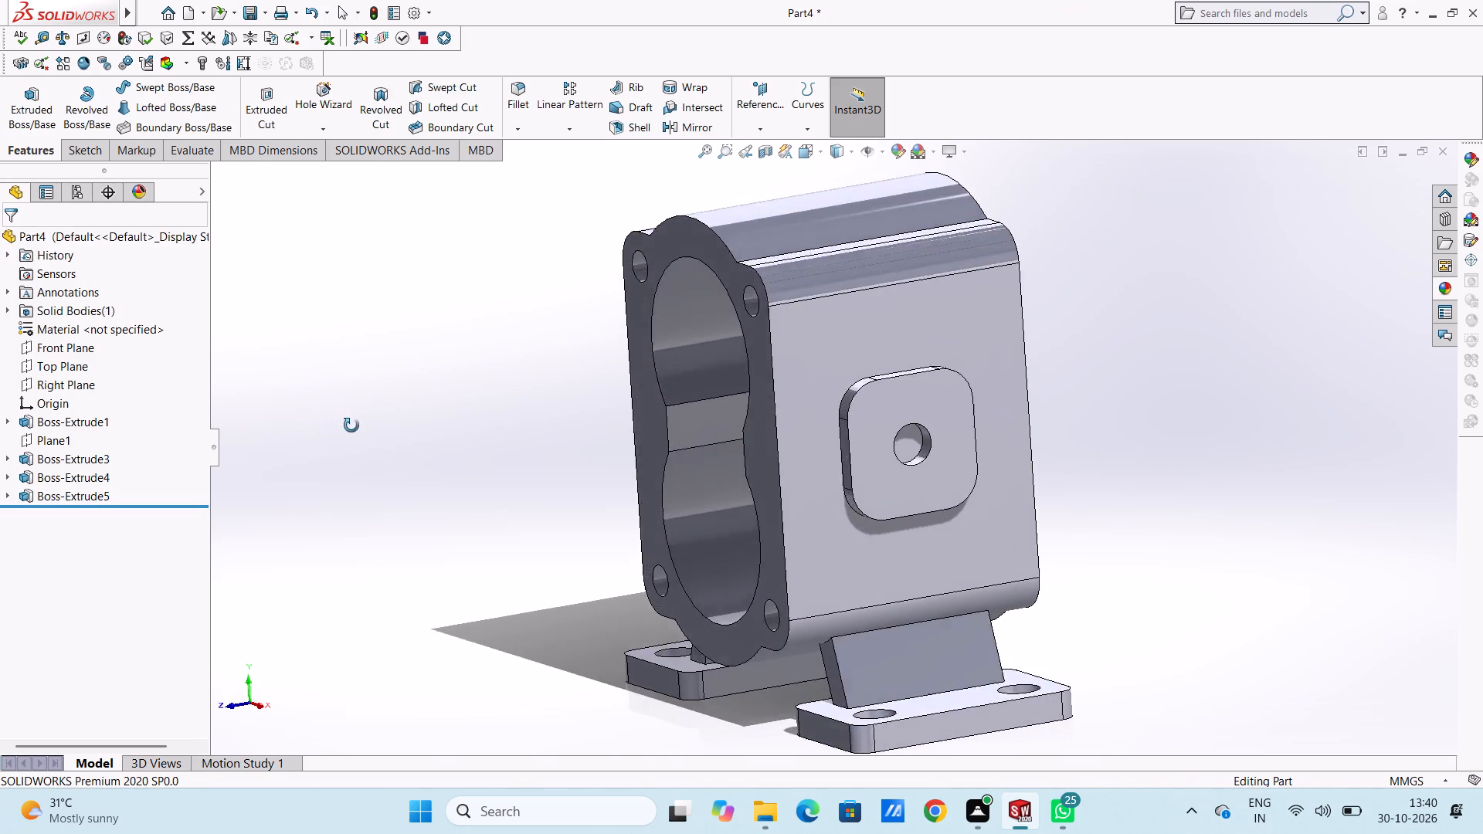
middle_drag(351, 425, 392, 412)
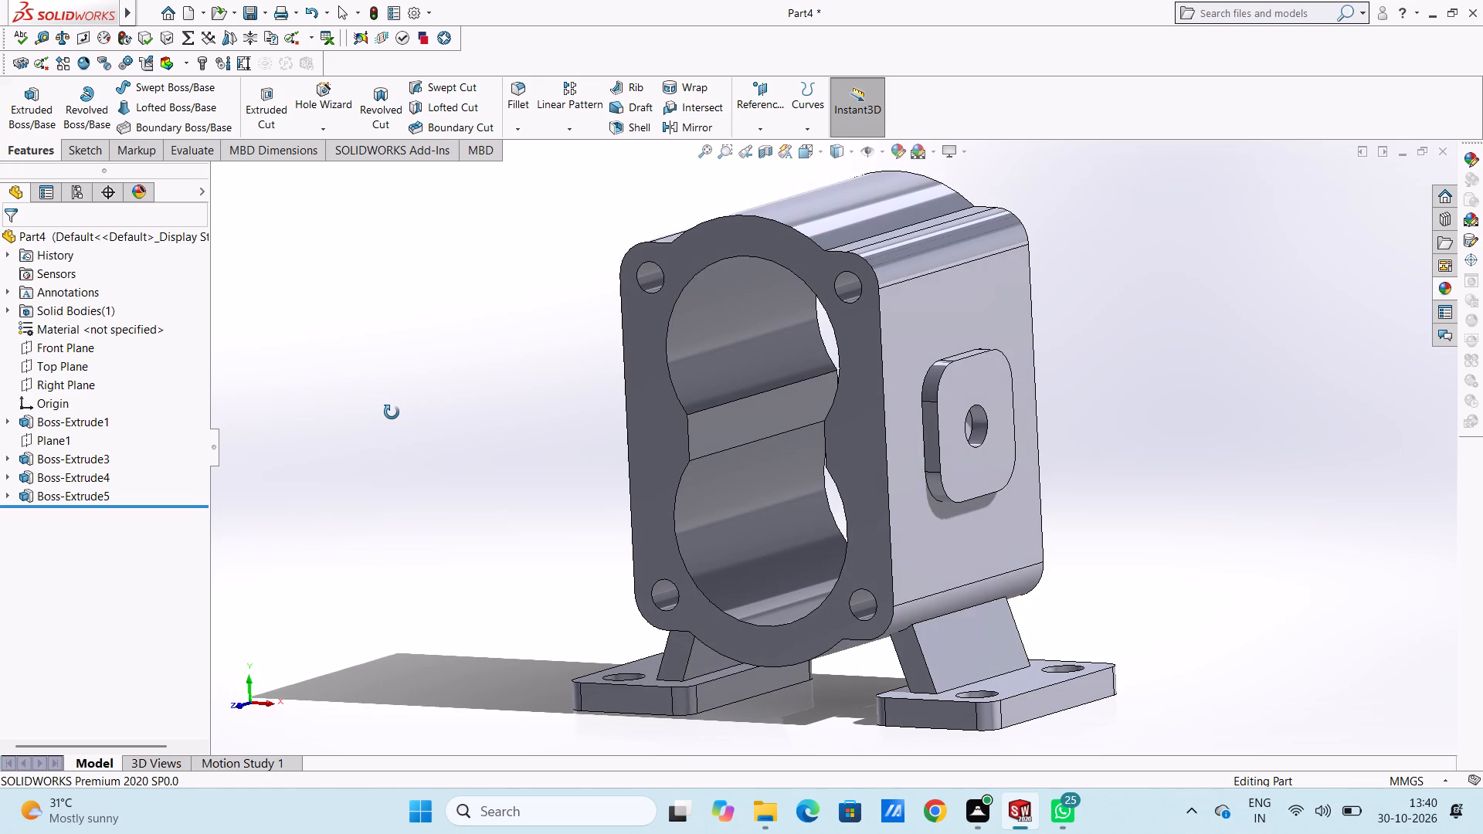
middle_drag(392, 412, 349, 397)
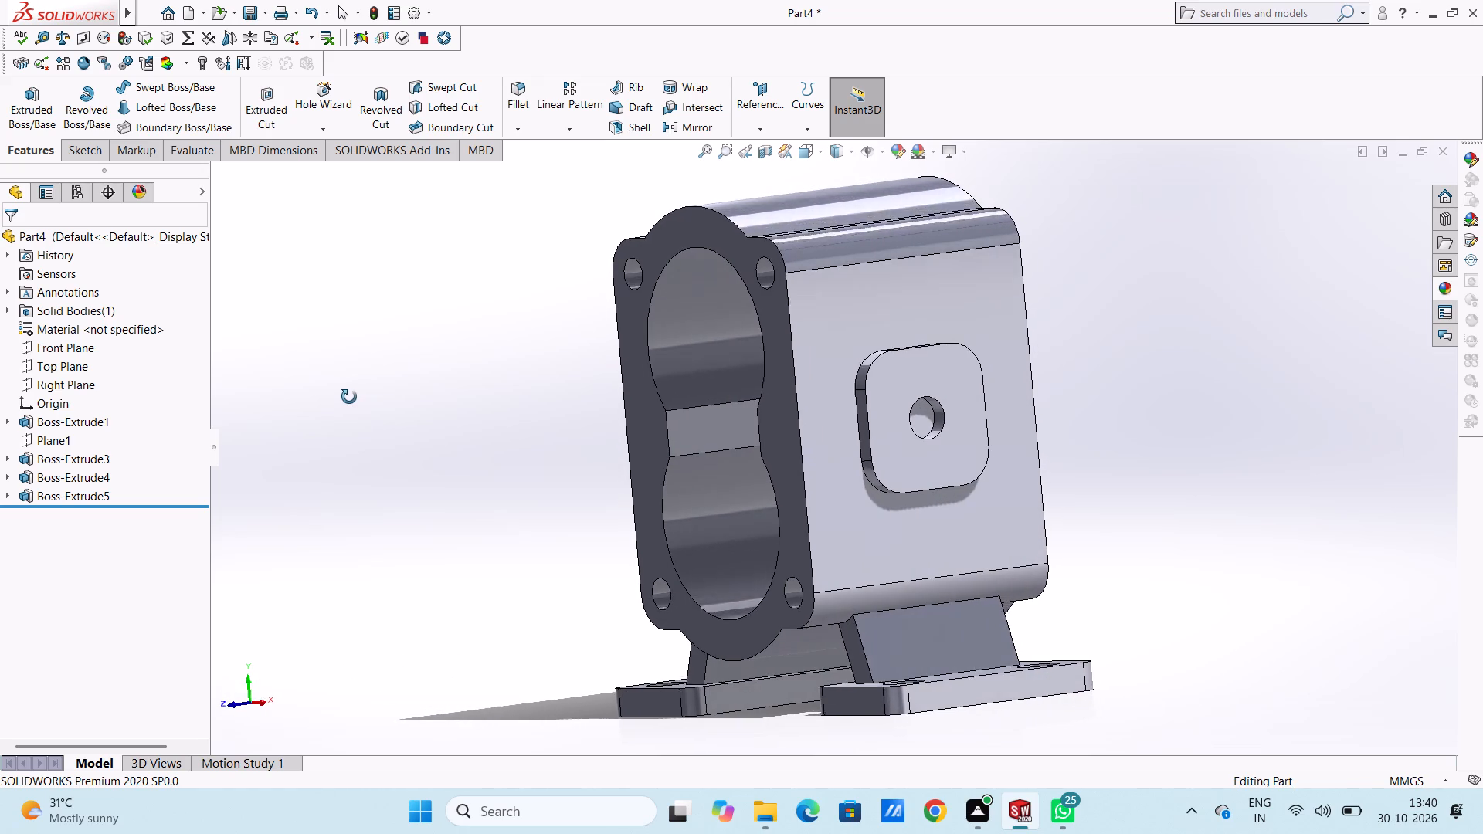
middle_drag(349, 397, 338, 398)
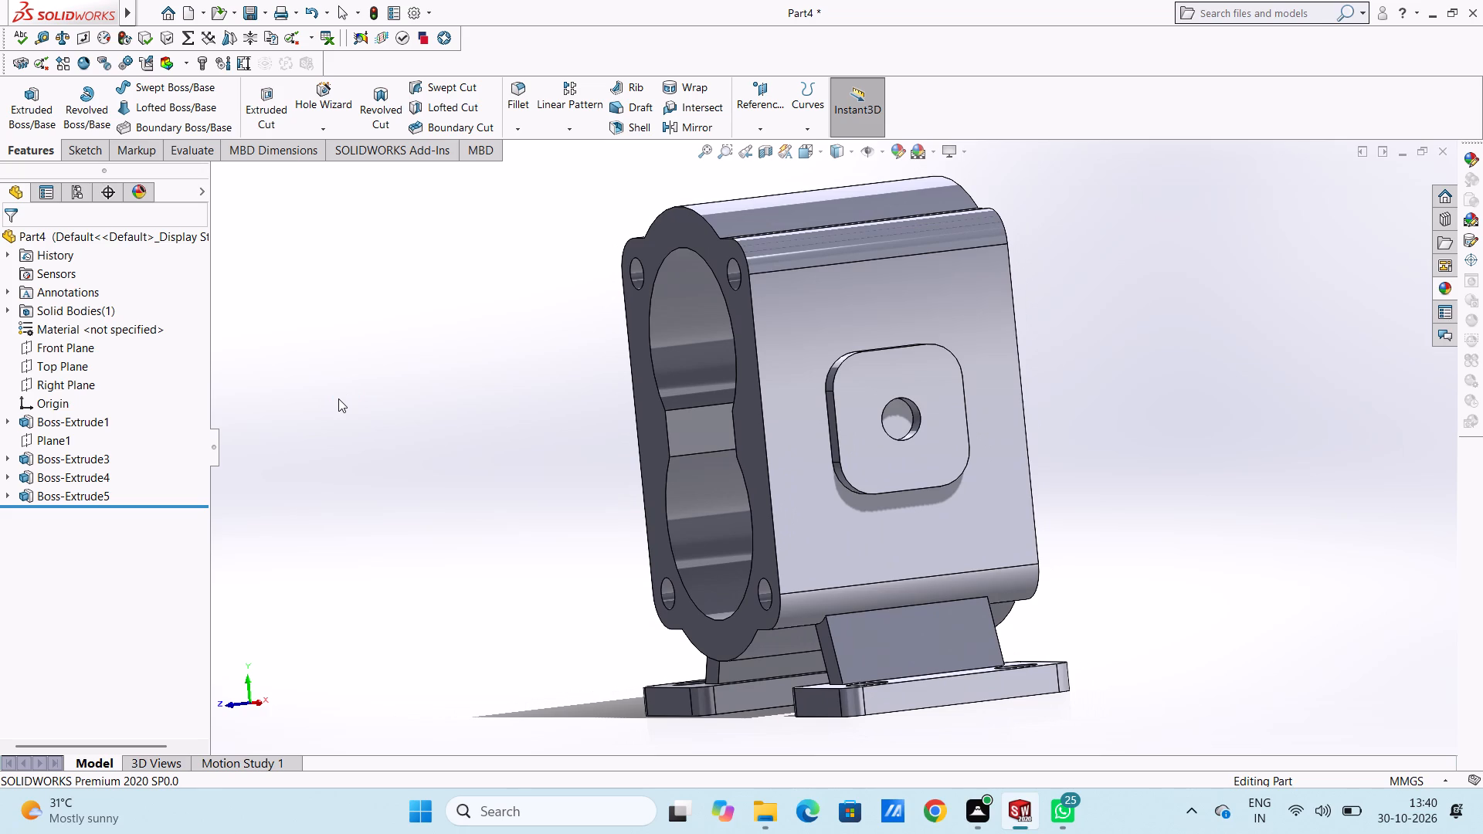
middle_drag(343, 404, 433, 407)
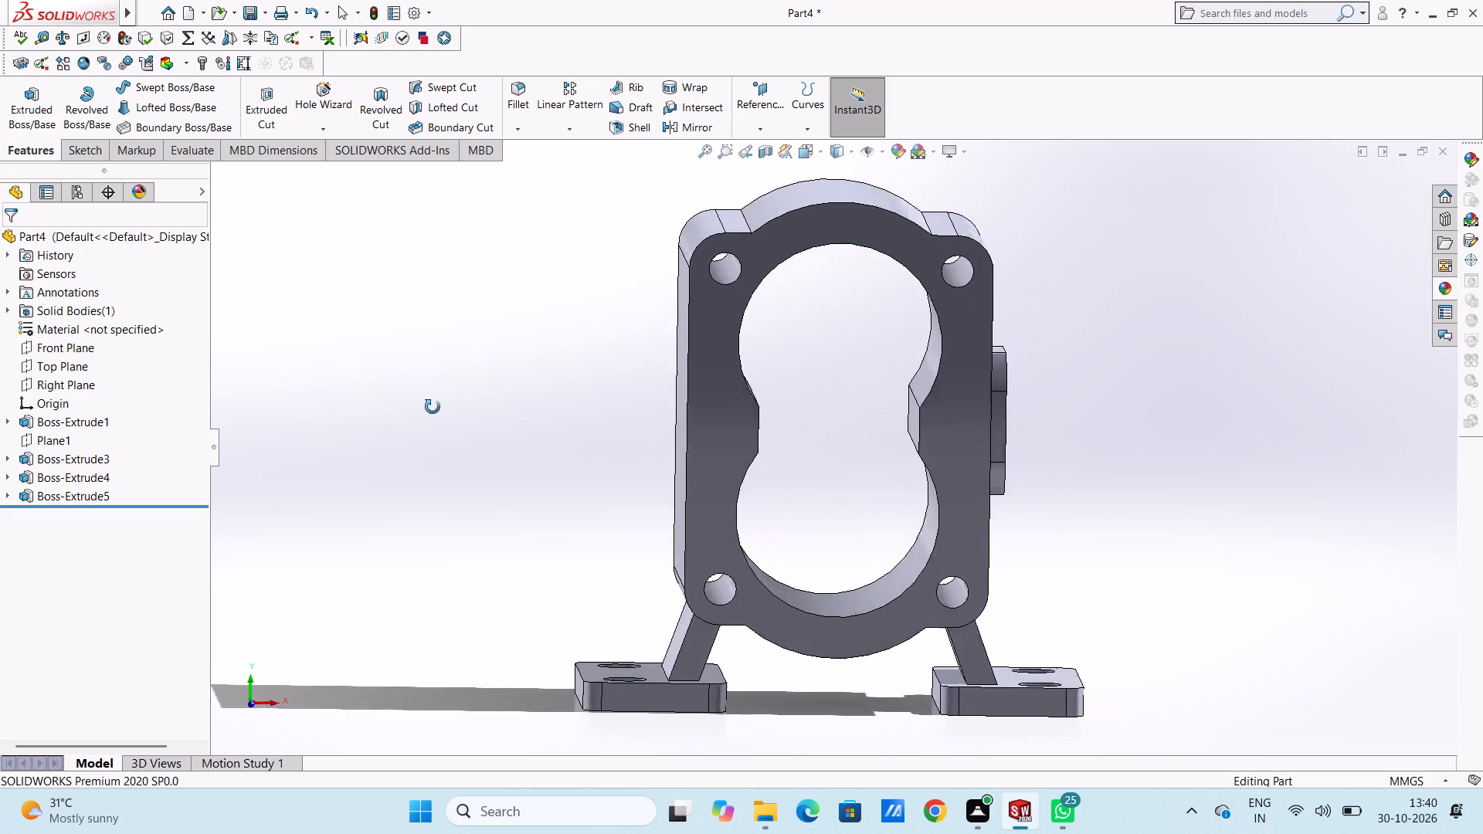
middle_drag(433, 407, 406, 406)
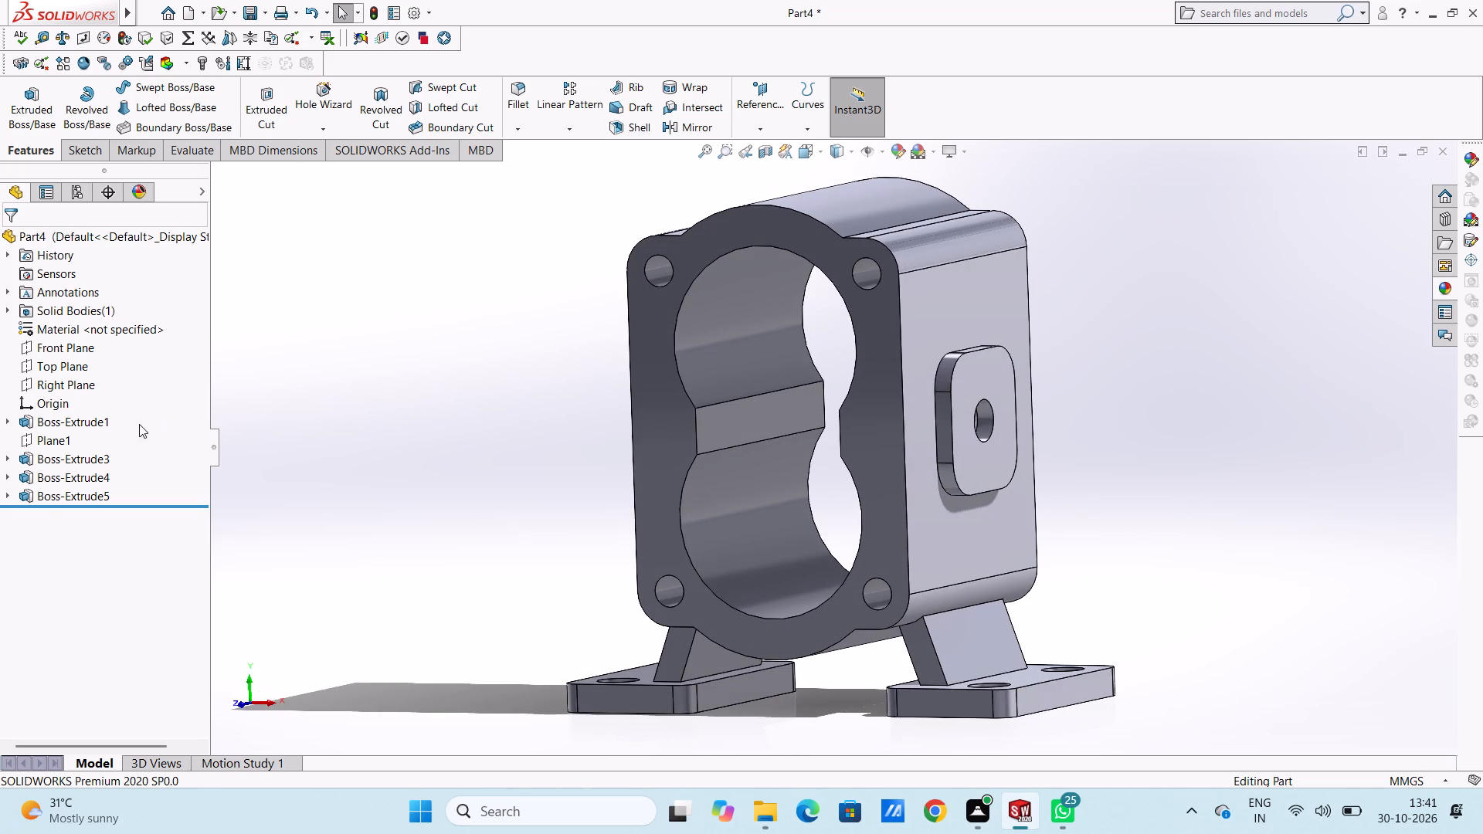
Reuse Sketch5 for a second 5 mm boss extrude, starting from the opposite side face of the housing and reversed to point outward.
click(2, 497)
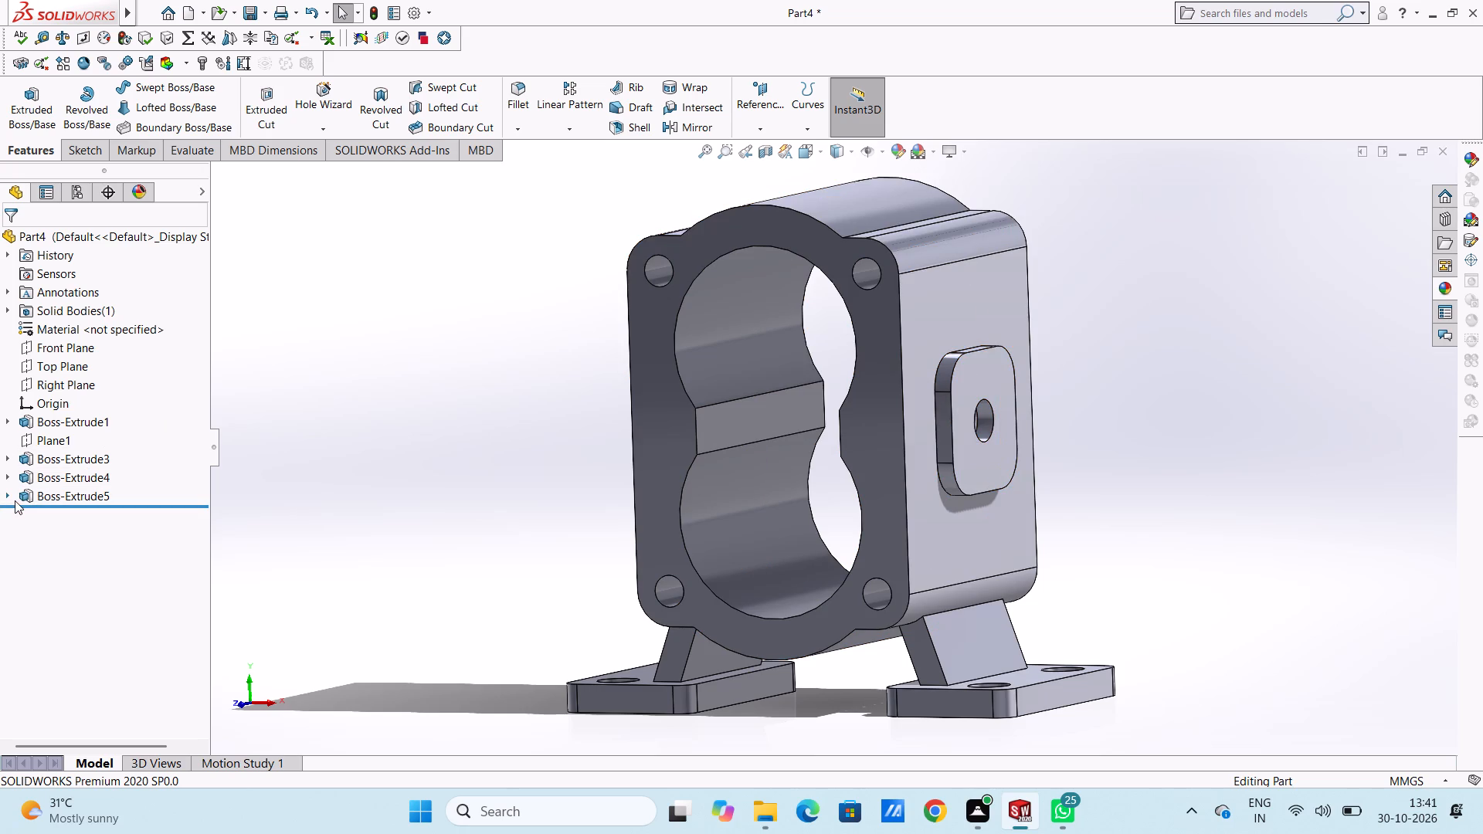
click(7, 497)
click(98, 517)
click(90, 514)
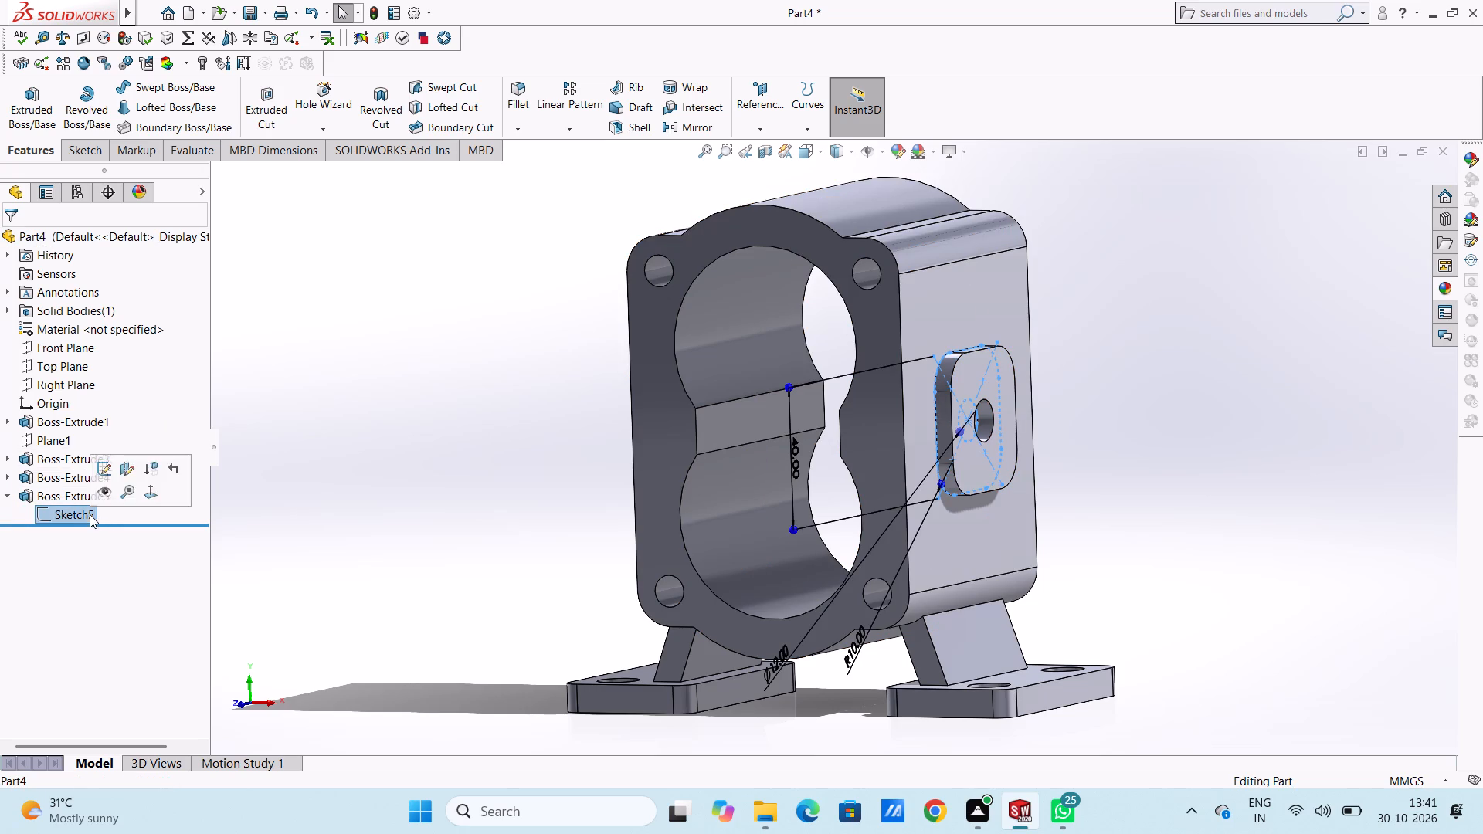
click(32, 108)
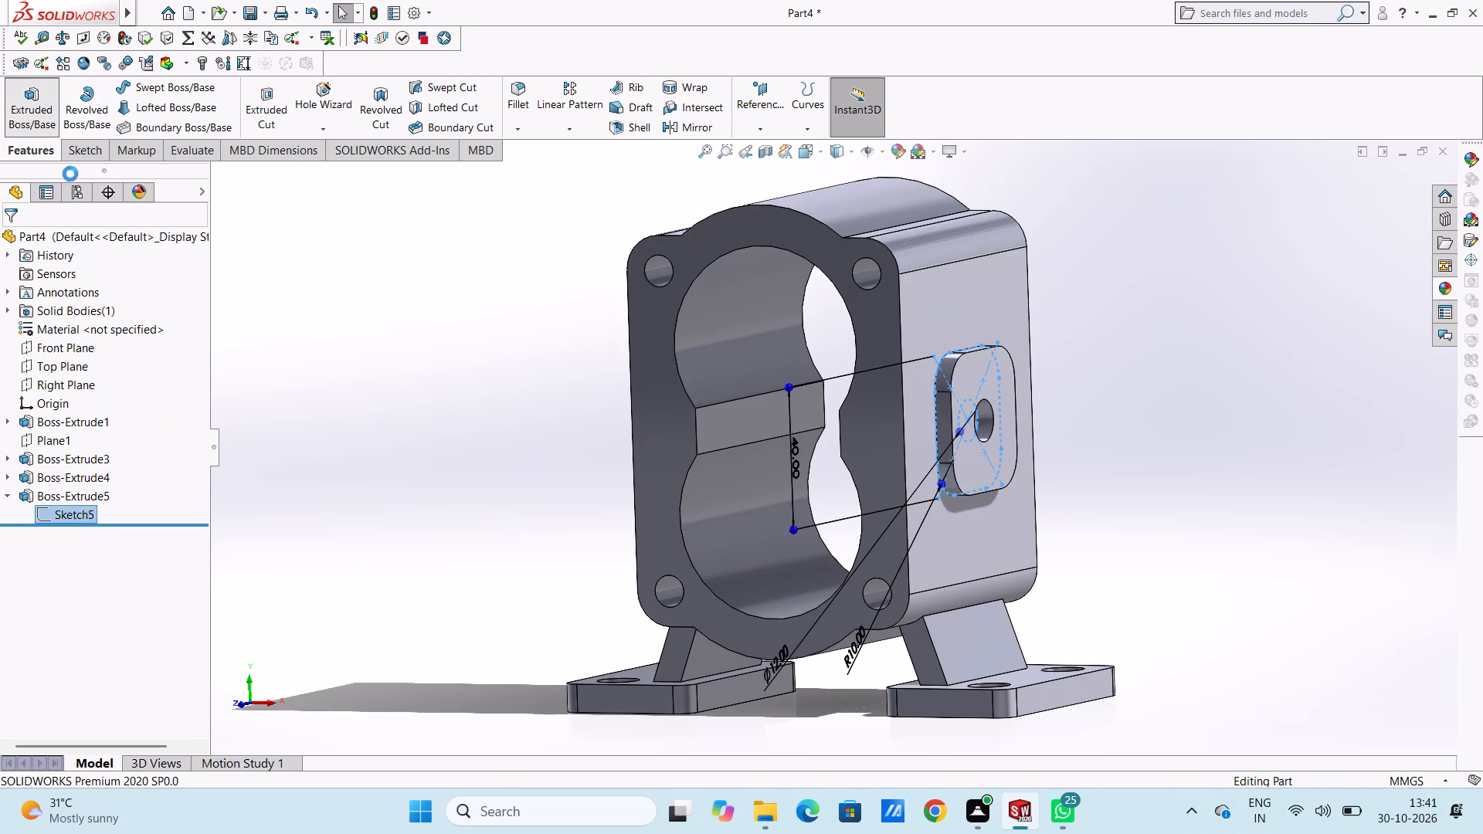
click(97, 297)
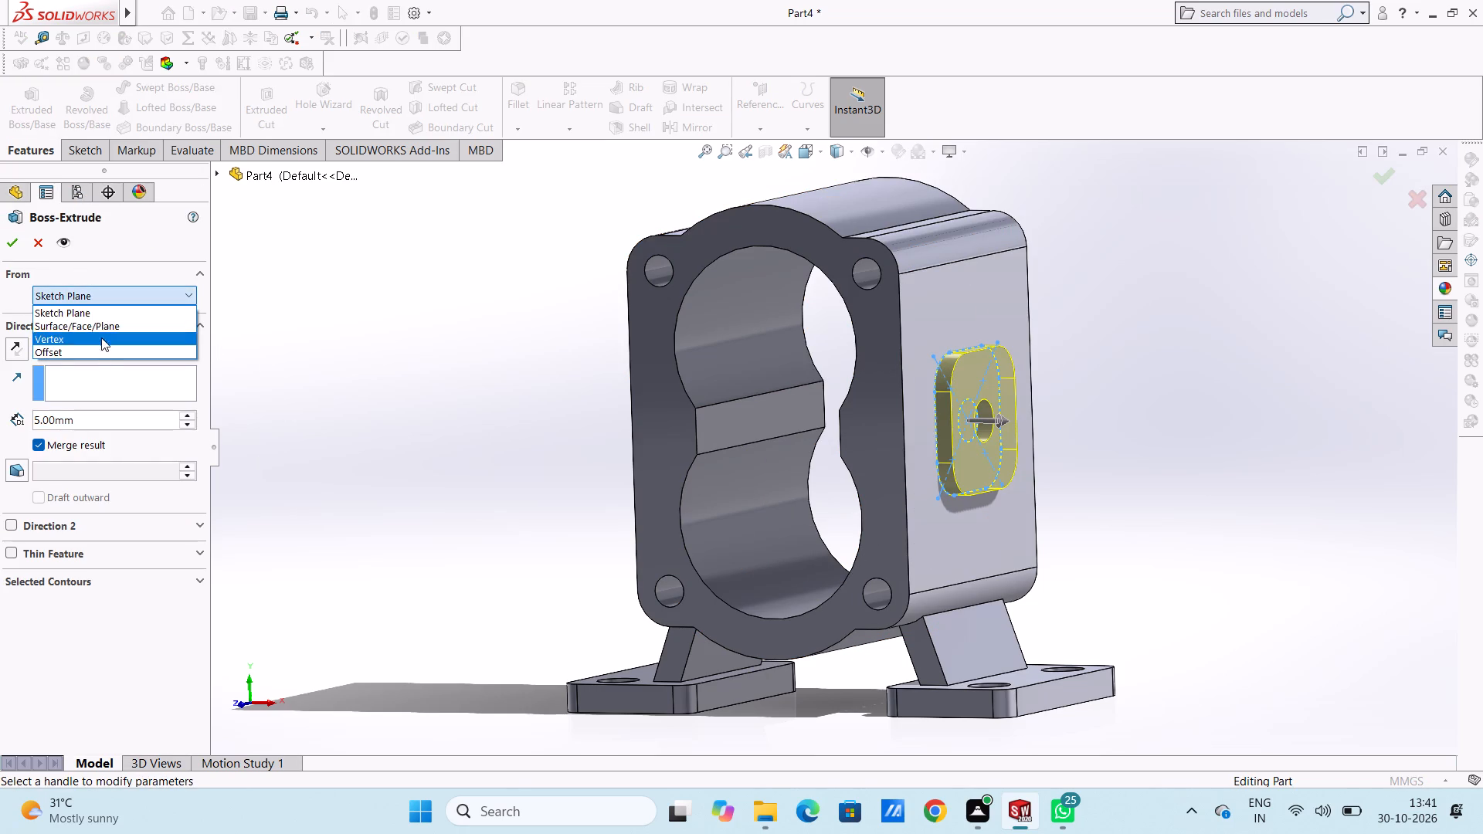
click(102, 328)
middle_drag(430, 337, 528, 392)
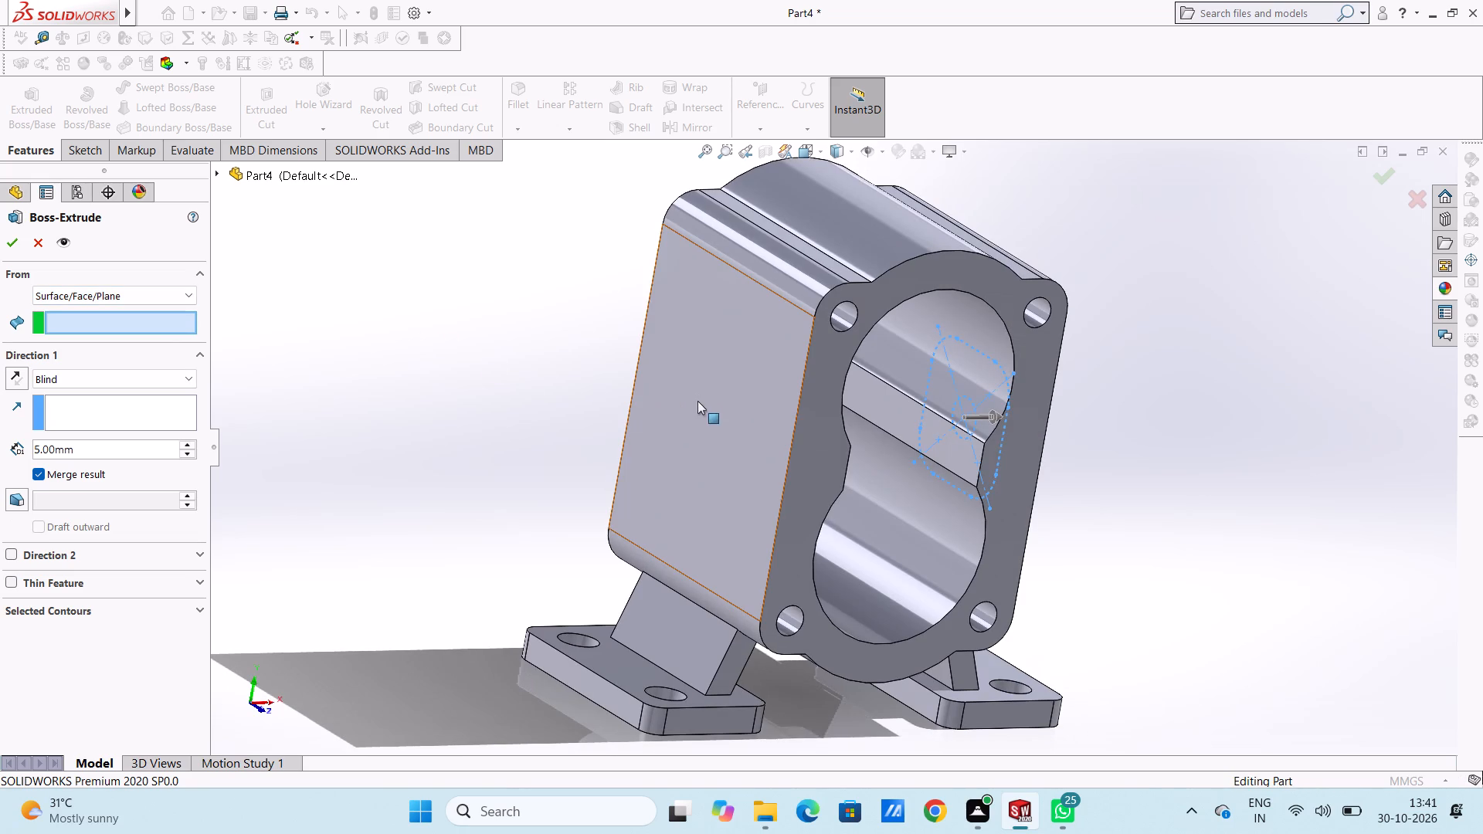
click(721, 419)
middle_drag(519, 467, 421, 415)
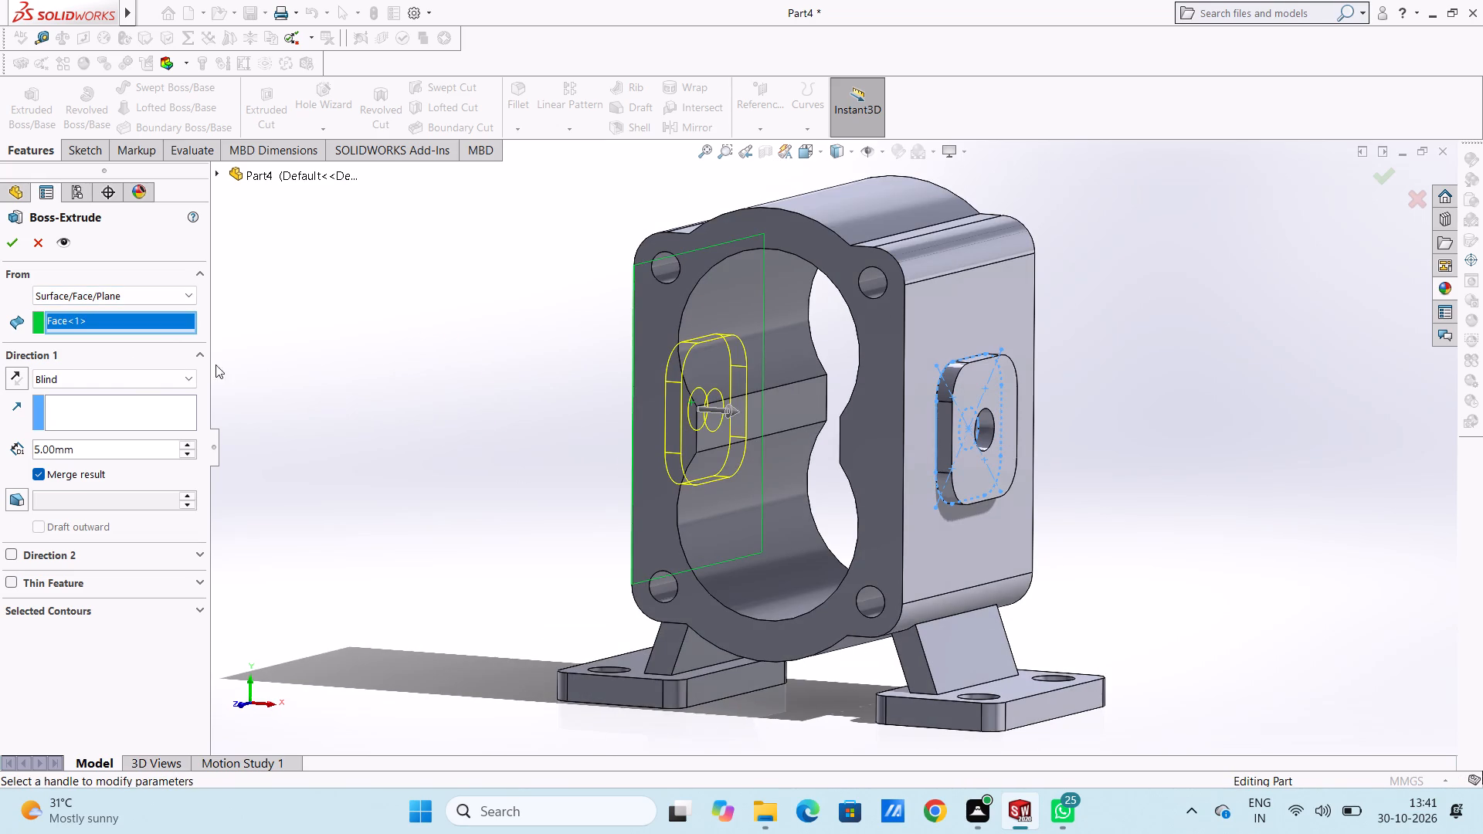
click(15, 376)
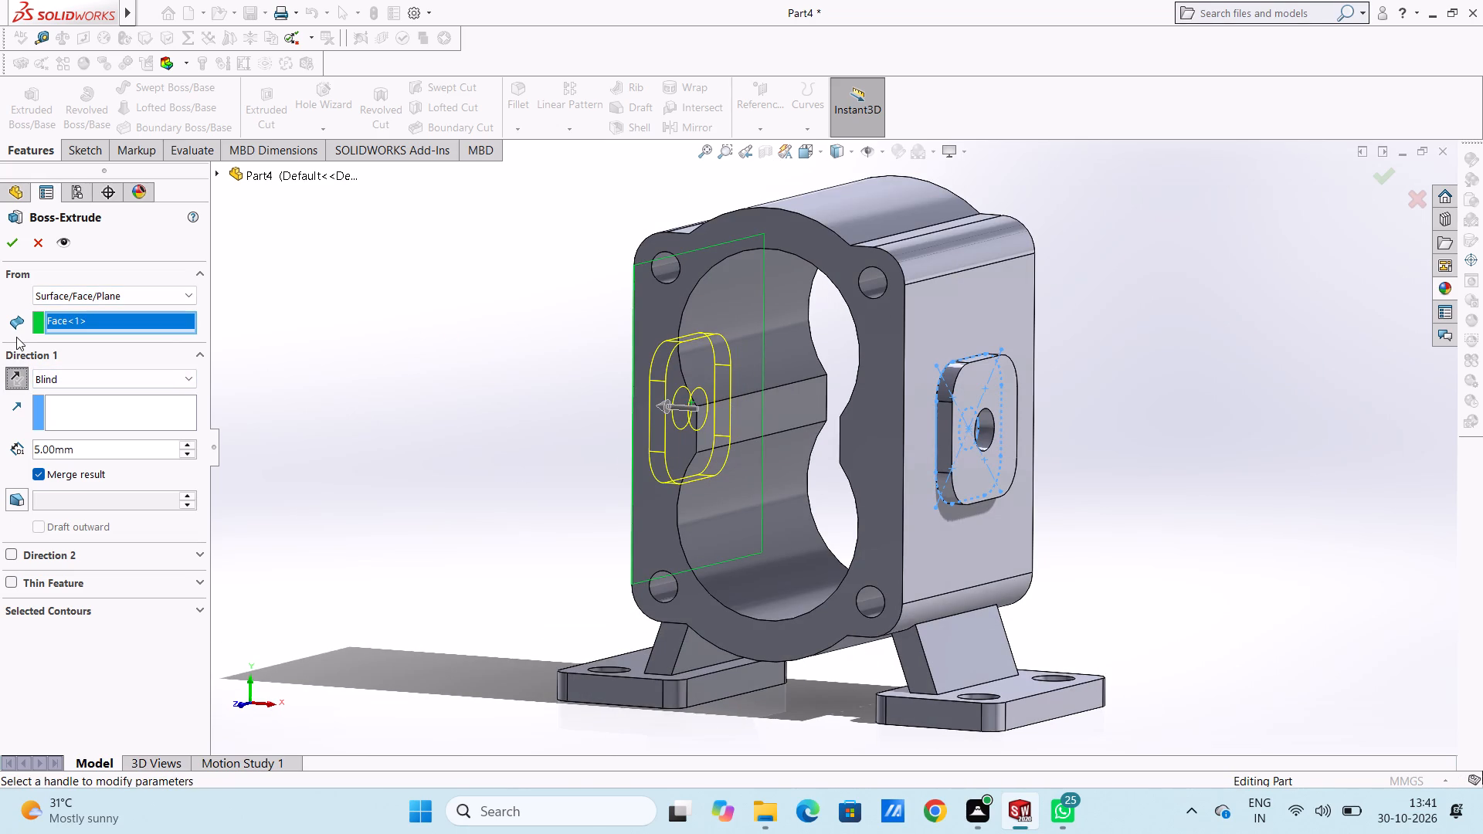
click(7, 237)
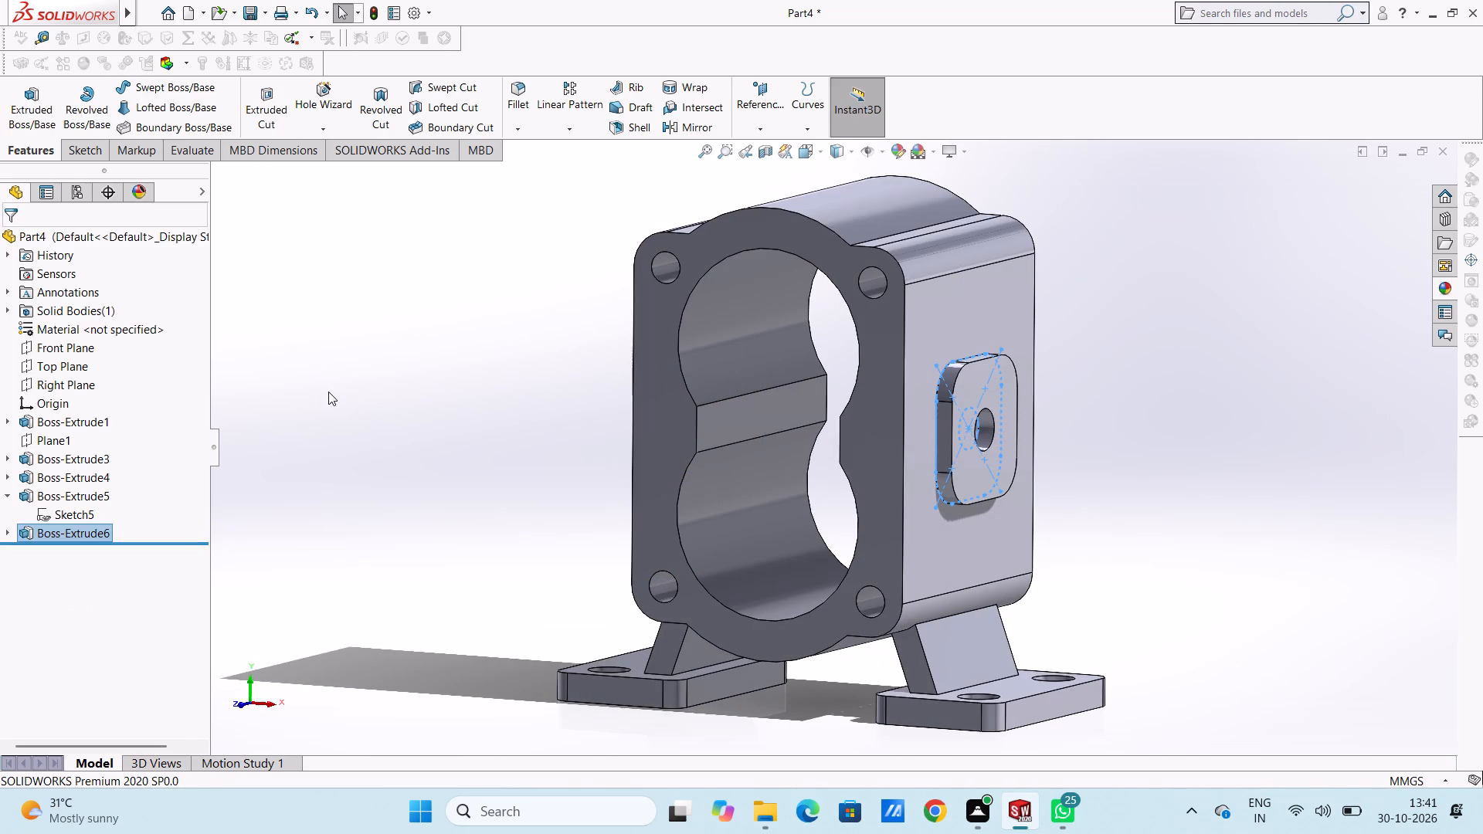
click(328, 391)
Start a sketch on the housing face inside the boss hole and draw a 6 mm radius circle centered on the hole, matching its edge.
middle_drag(385, 392, 395, 400)
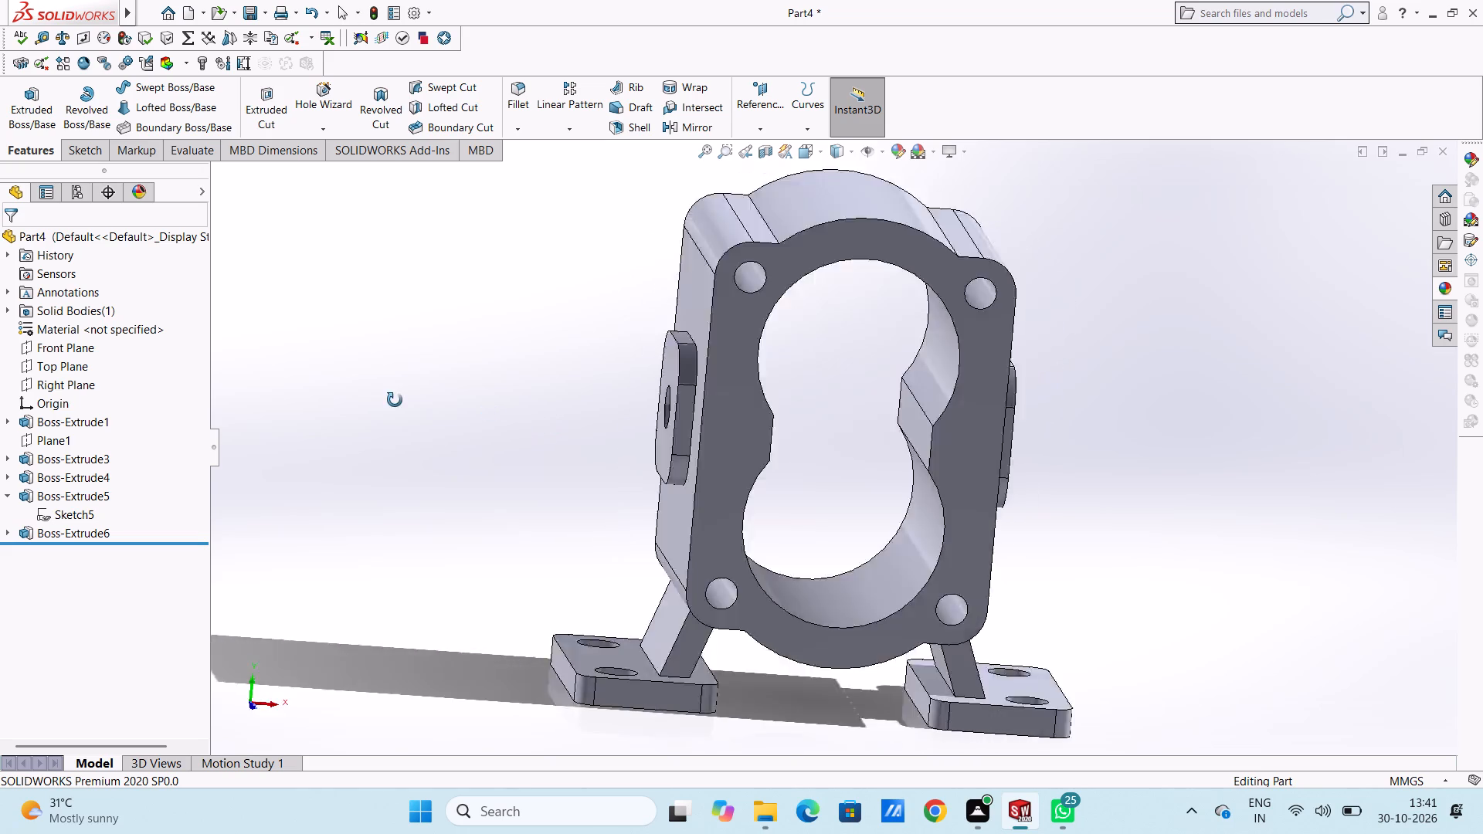
middle_drag(395, 400, 416, 371)
middle_drag(520, 468, 446, 452)
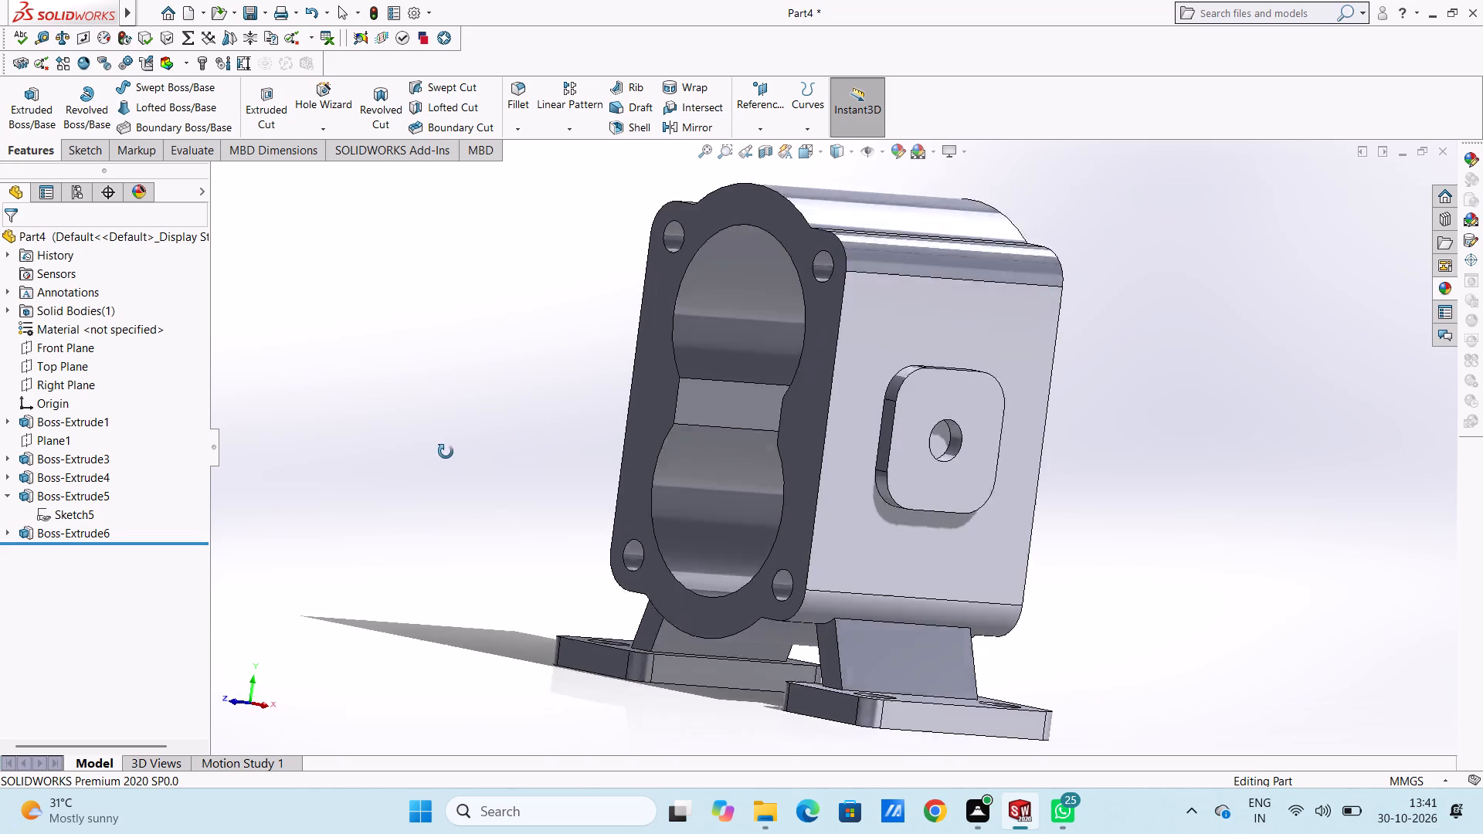
middle_drag(446, 452, 477, 468)
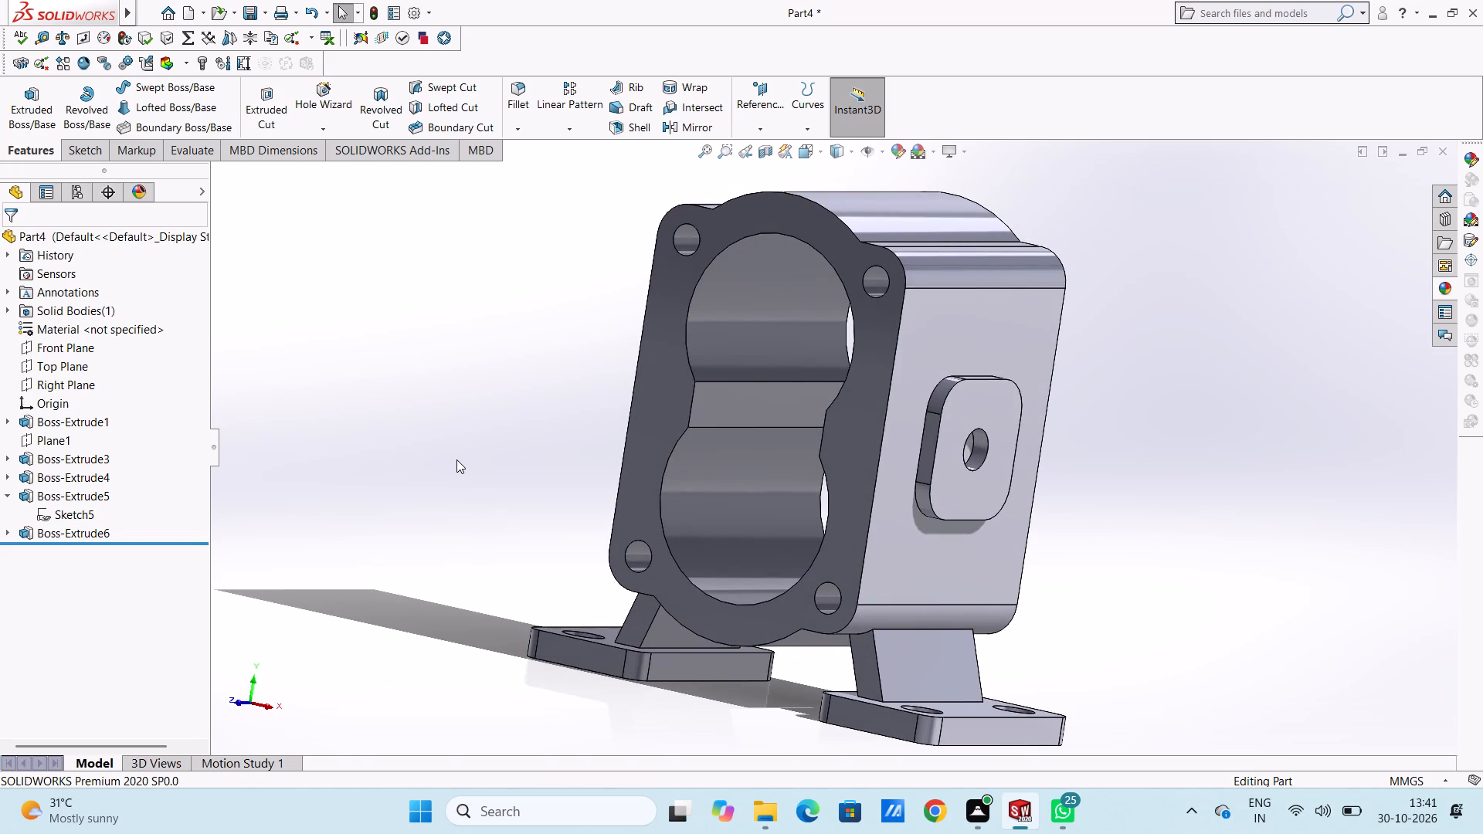
key(ctrl+4)
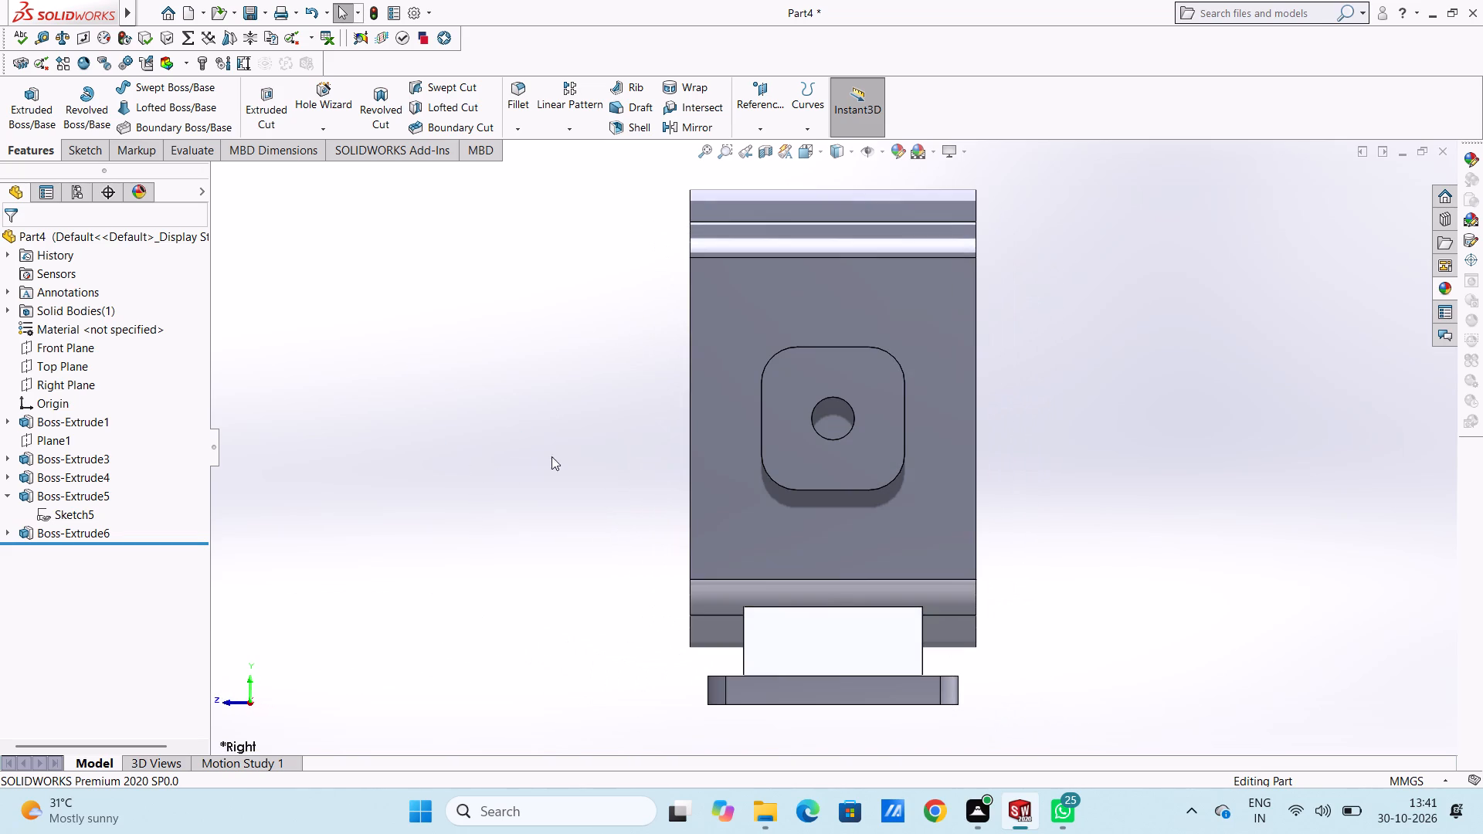
scroll(823, 446, down, 5)
click(830, 398)
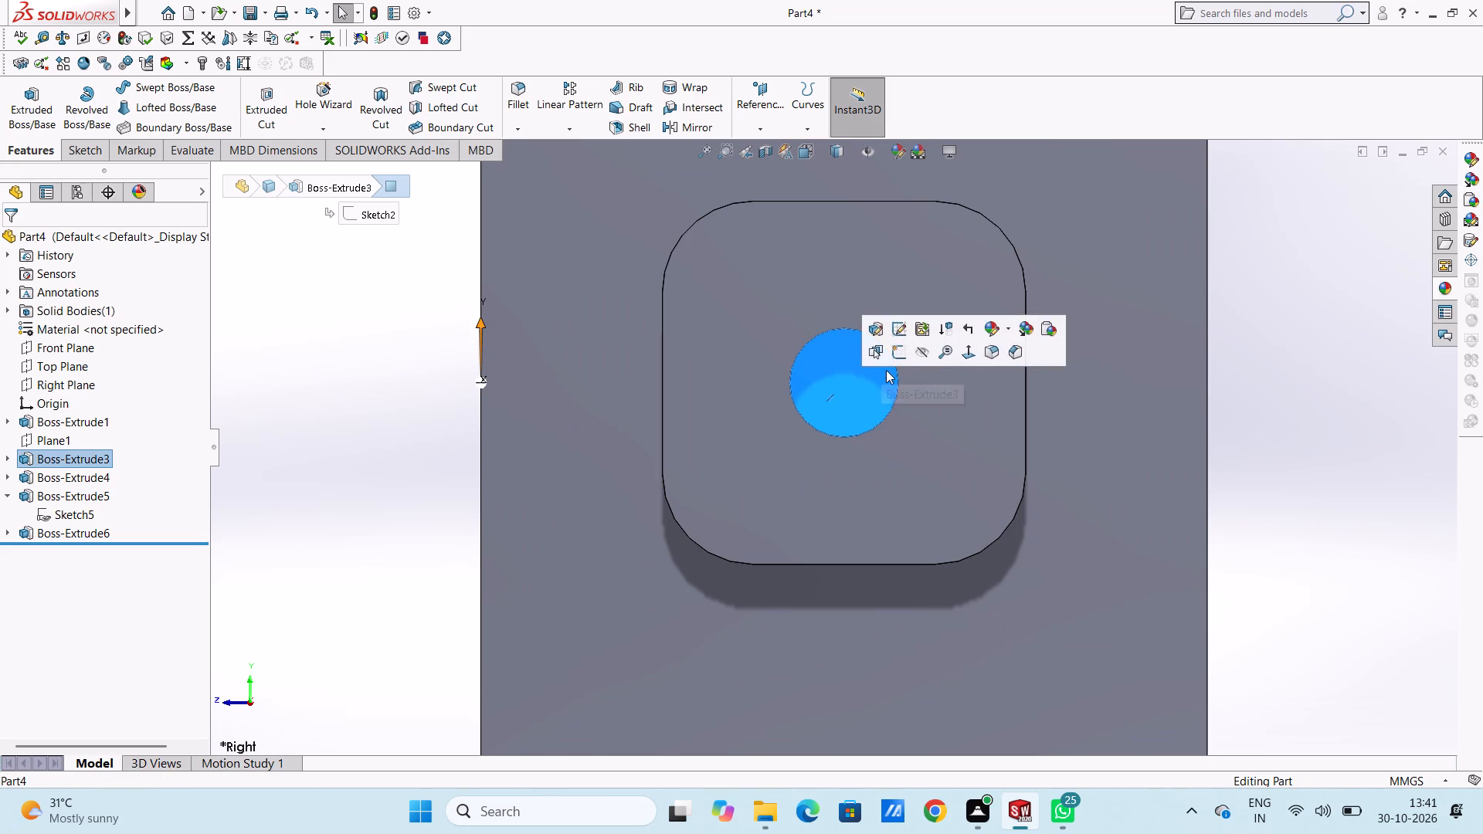
click(897, 356)
click(405, 396)
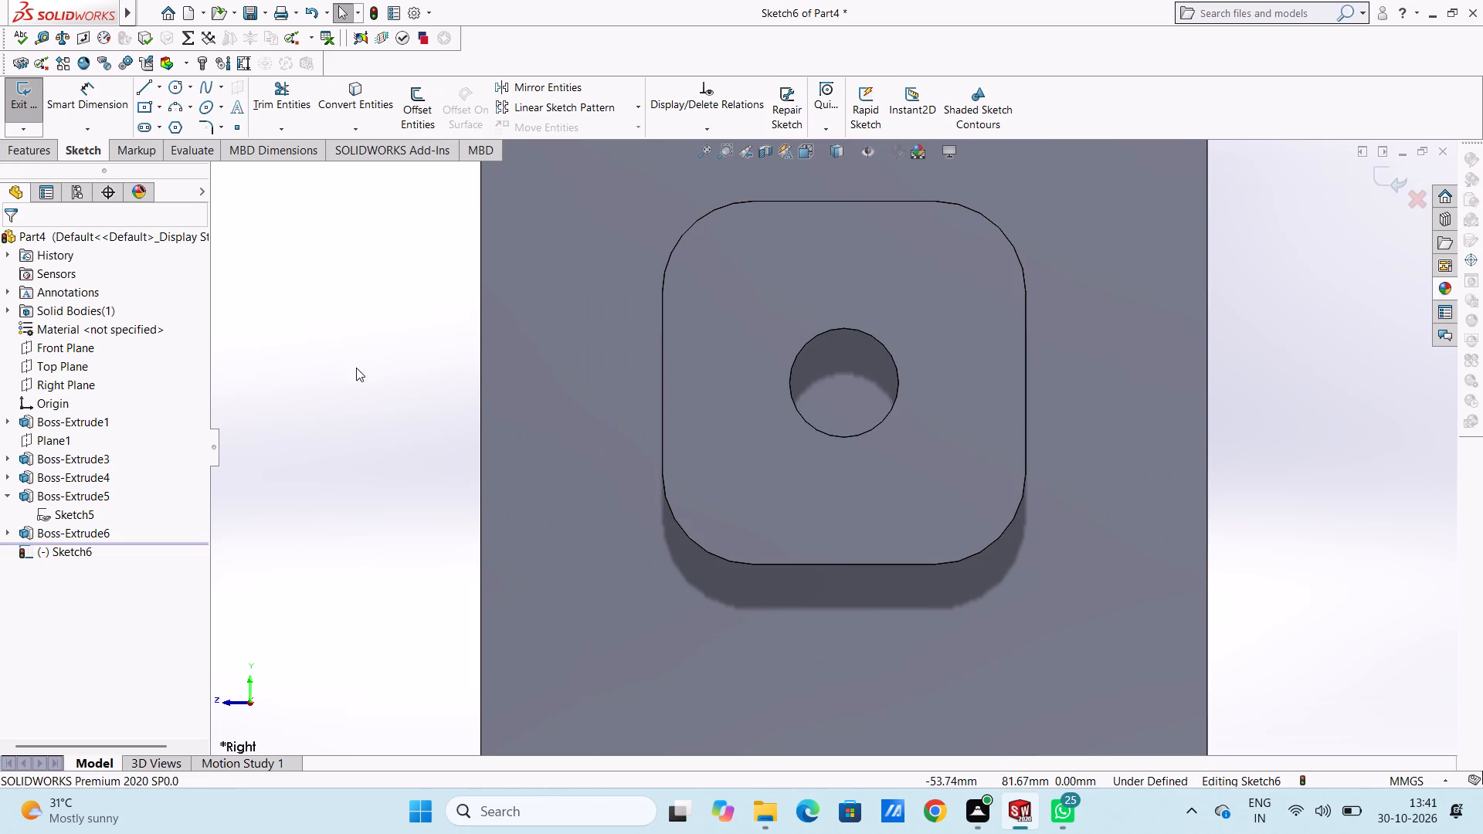
scroll(356, 368, up, 3)
click(171, 92)
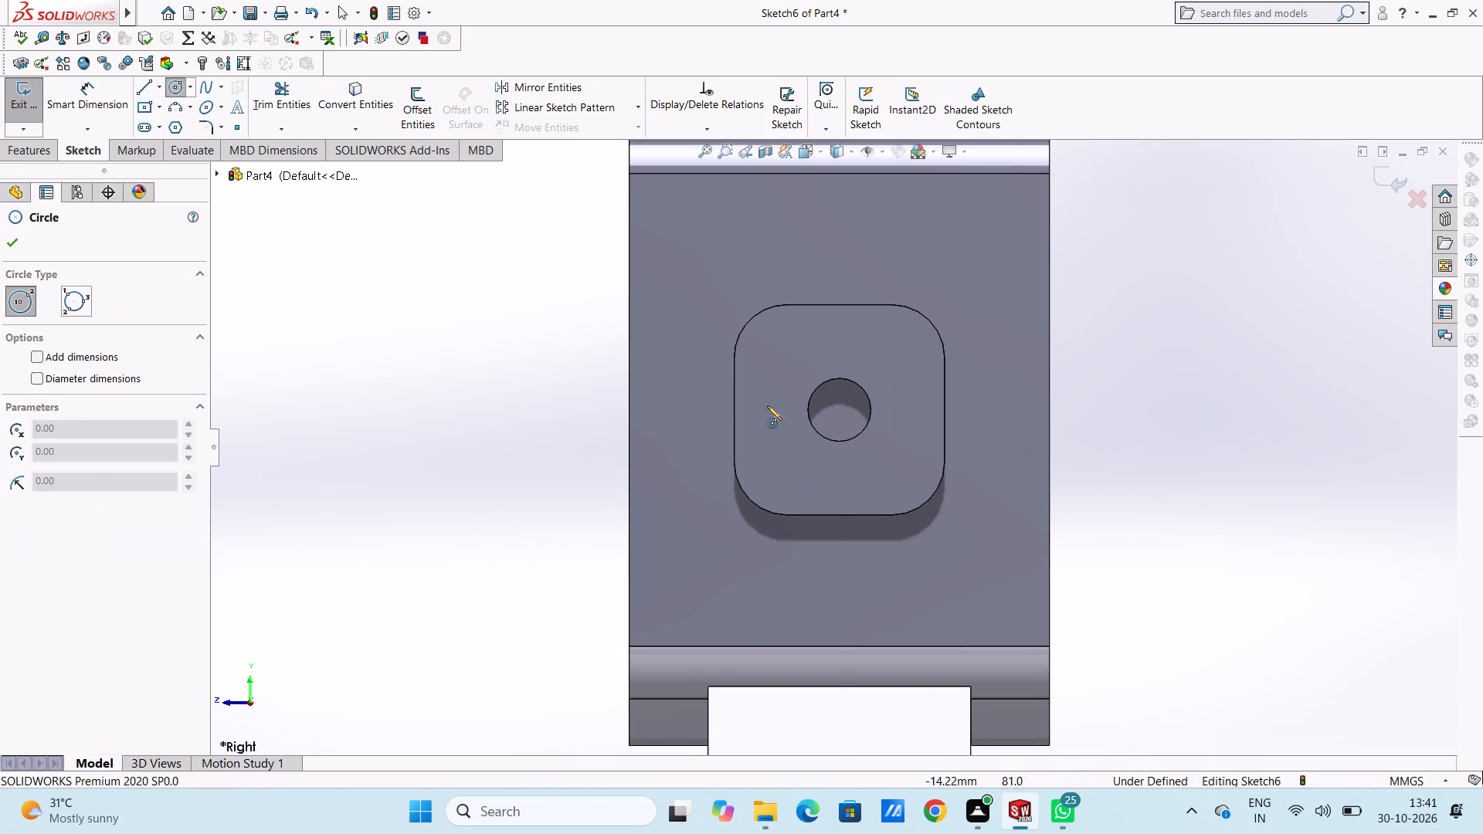
click(840, 409)
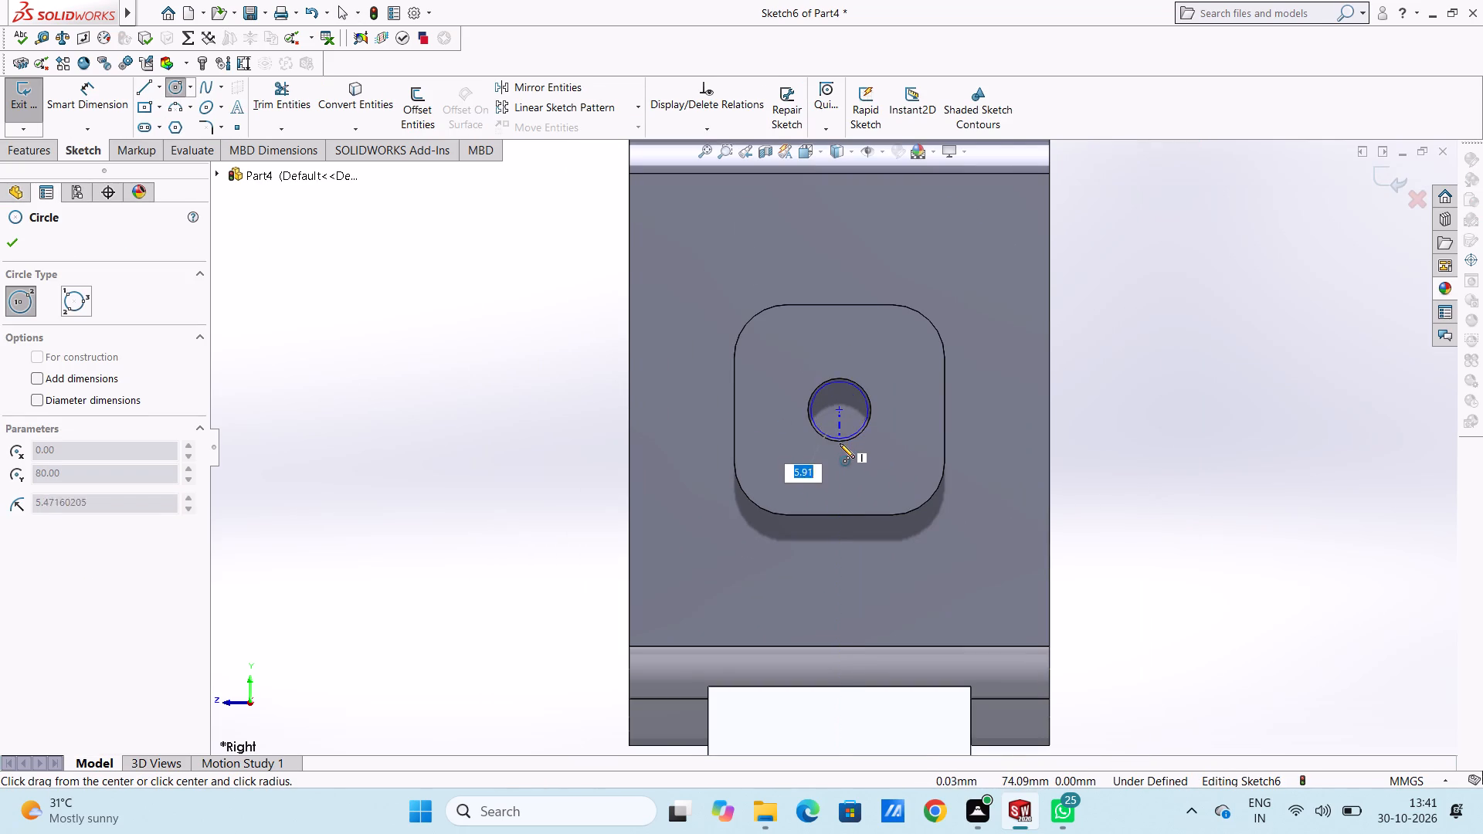
click(867, 430)
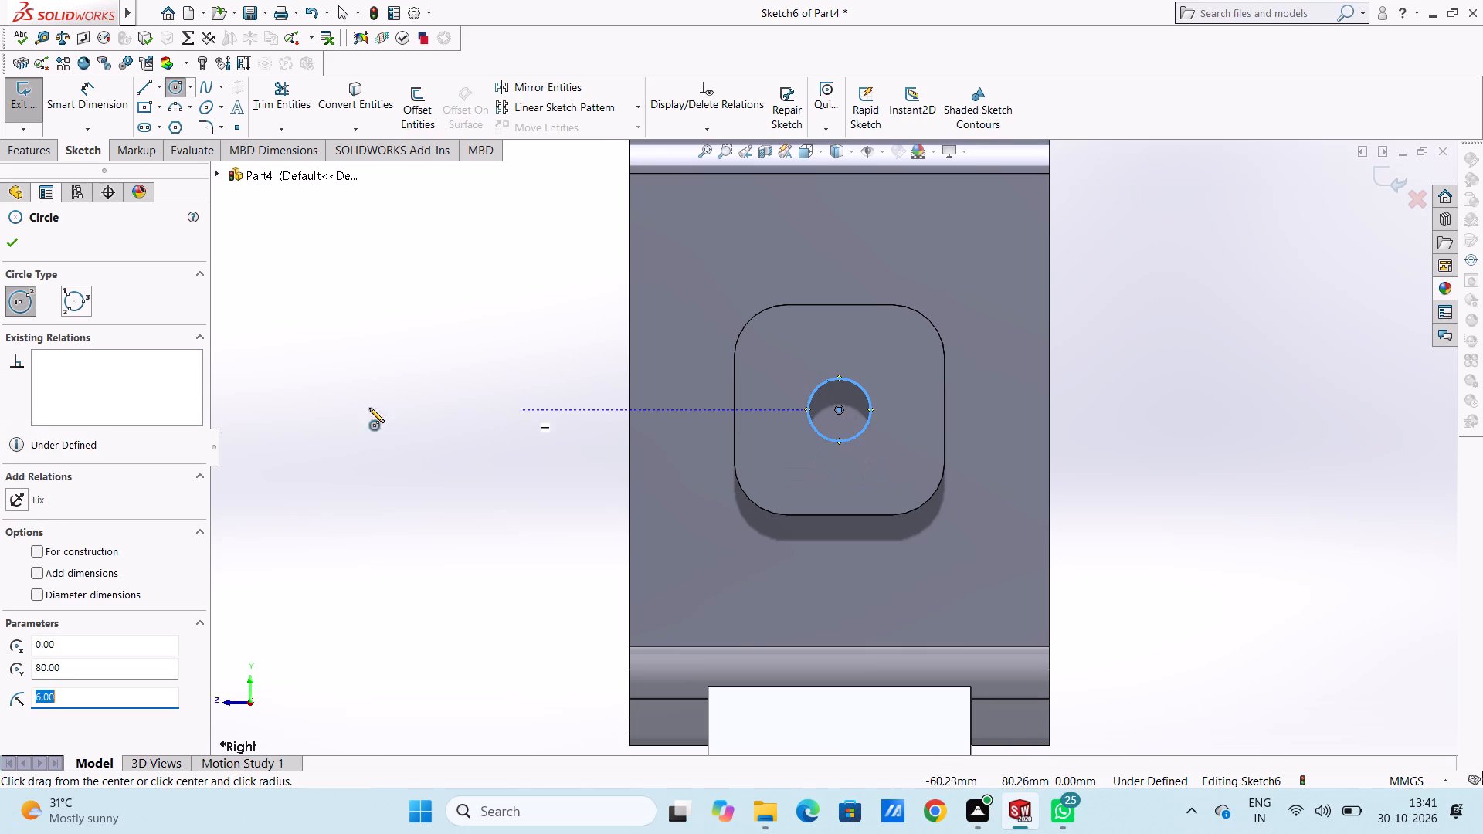
click(11, 240)
click(419, 317)
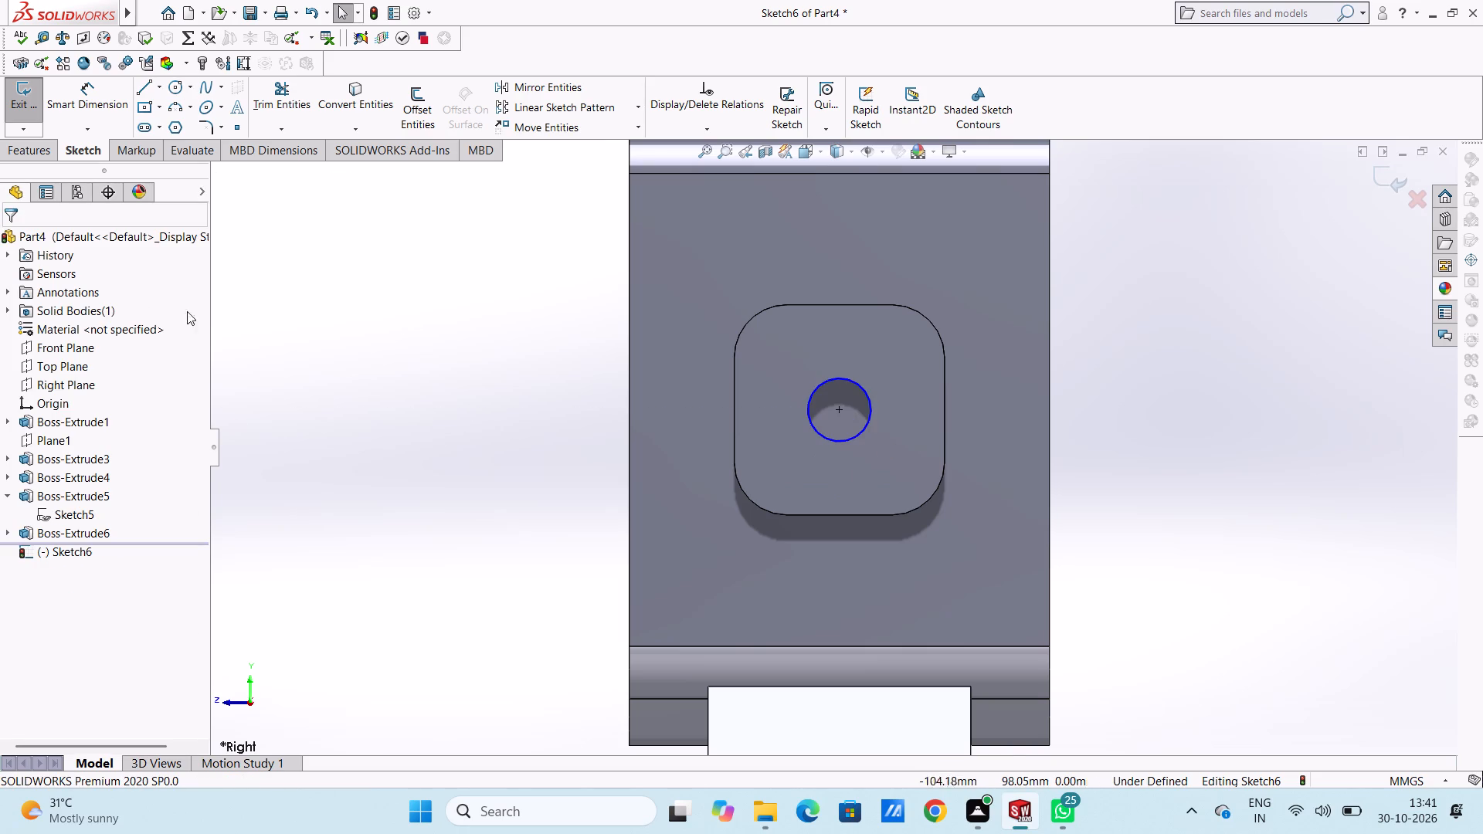
Dimension the new circle's diameter at 12 mm.
click(74, 105)
click(830, 440)
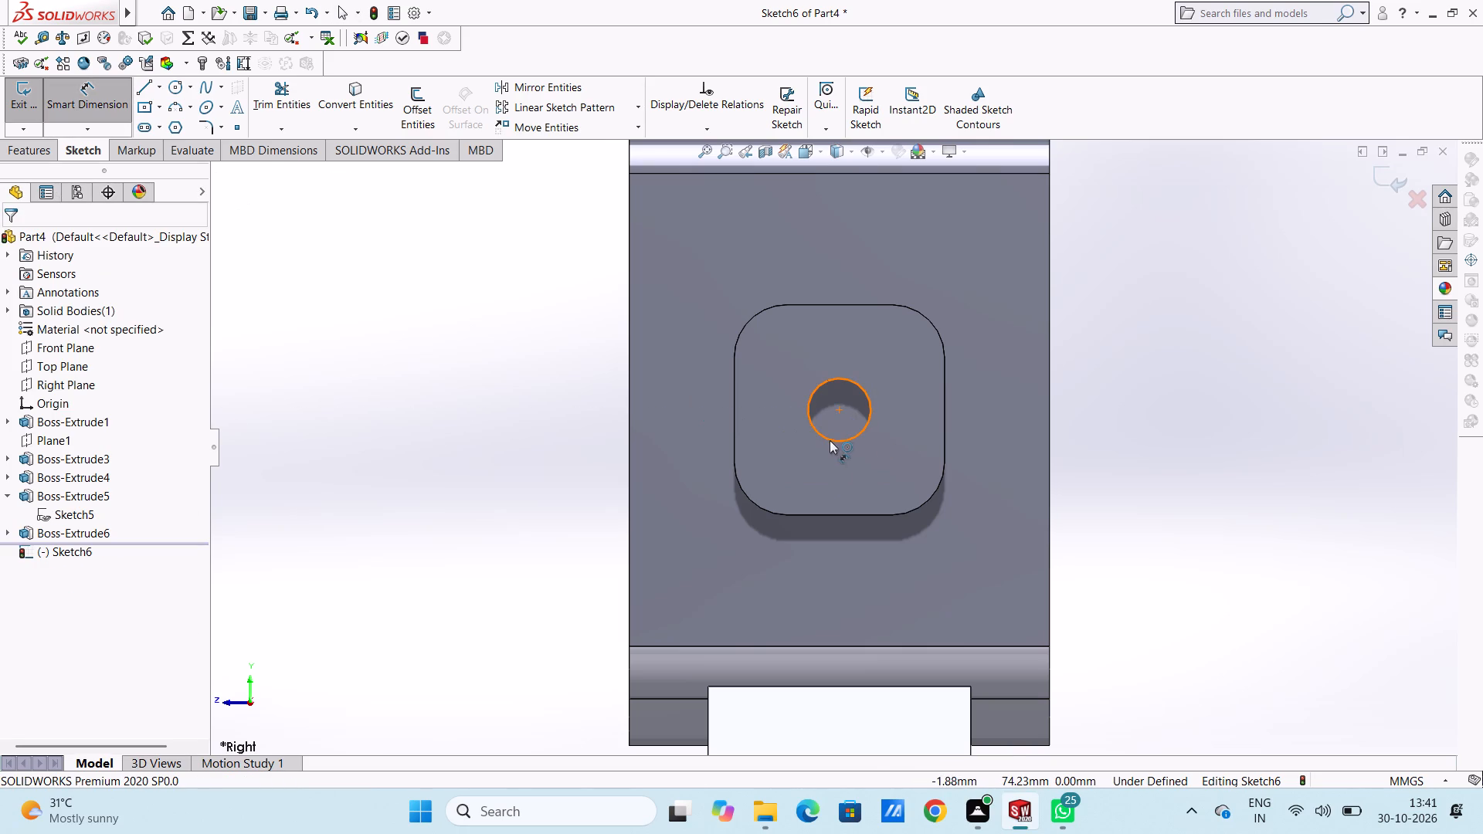
click(406, 592)
click(338, 568)
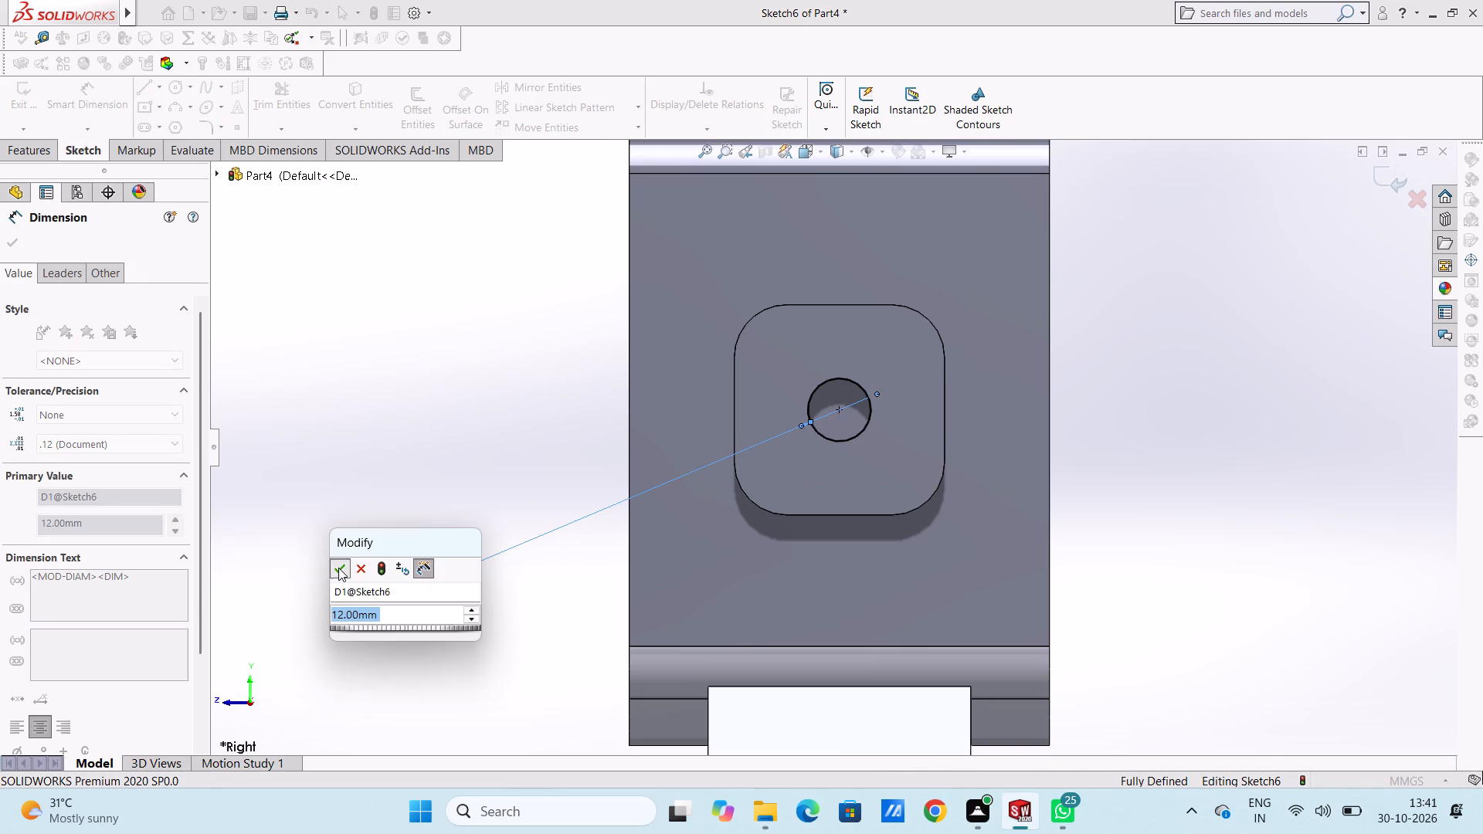
click(409, 511)
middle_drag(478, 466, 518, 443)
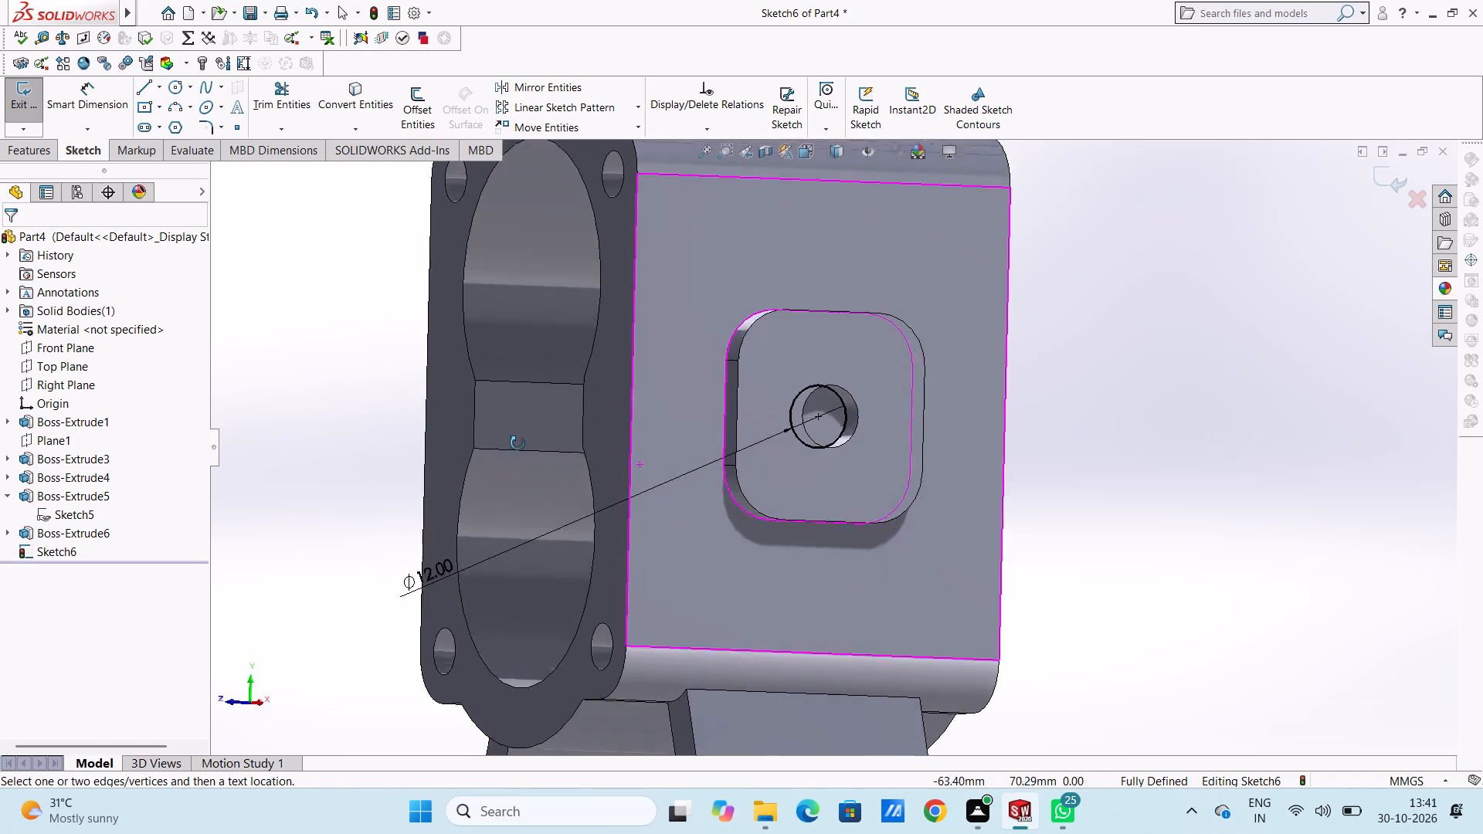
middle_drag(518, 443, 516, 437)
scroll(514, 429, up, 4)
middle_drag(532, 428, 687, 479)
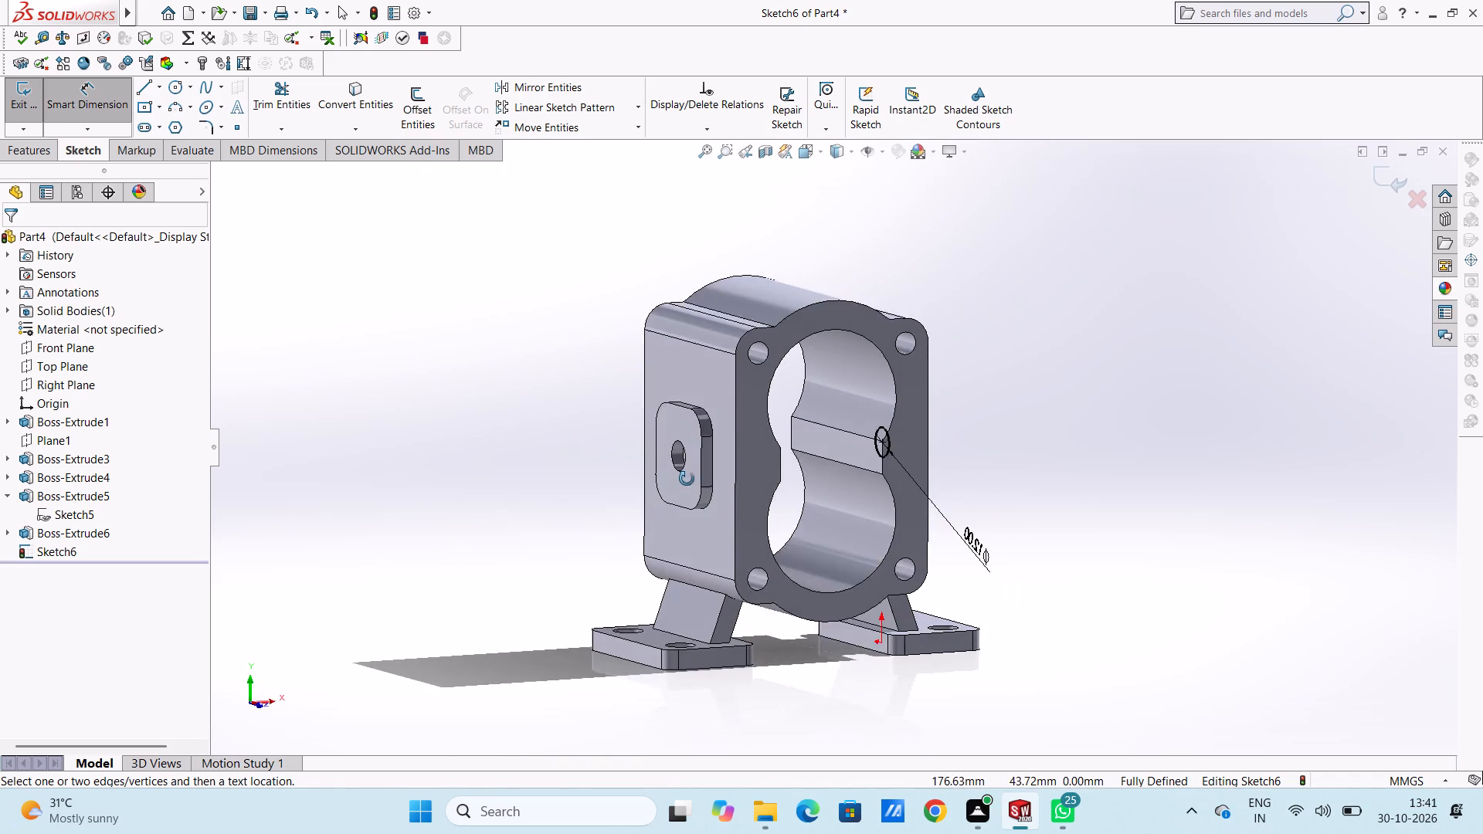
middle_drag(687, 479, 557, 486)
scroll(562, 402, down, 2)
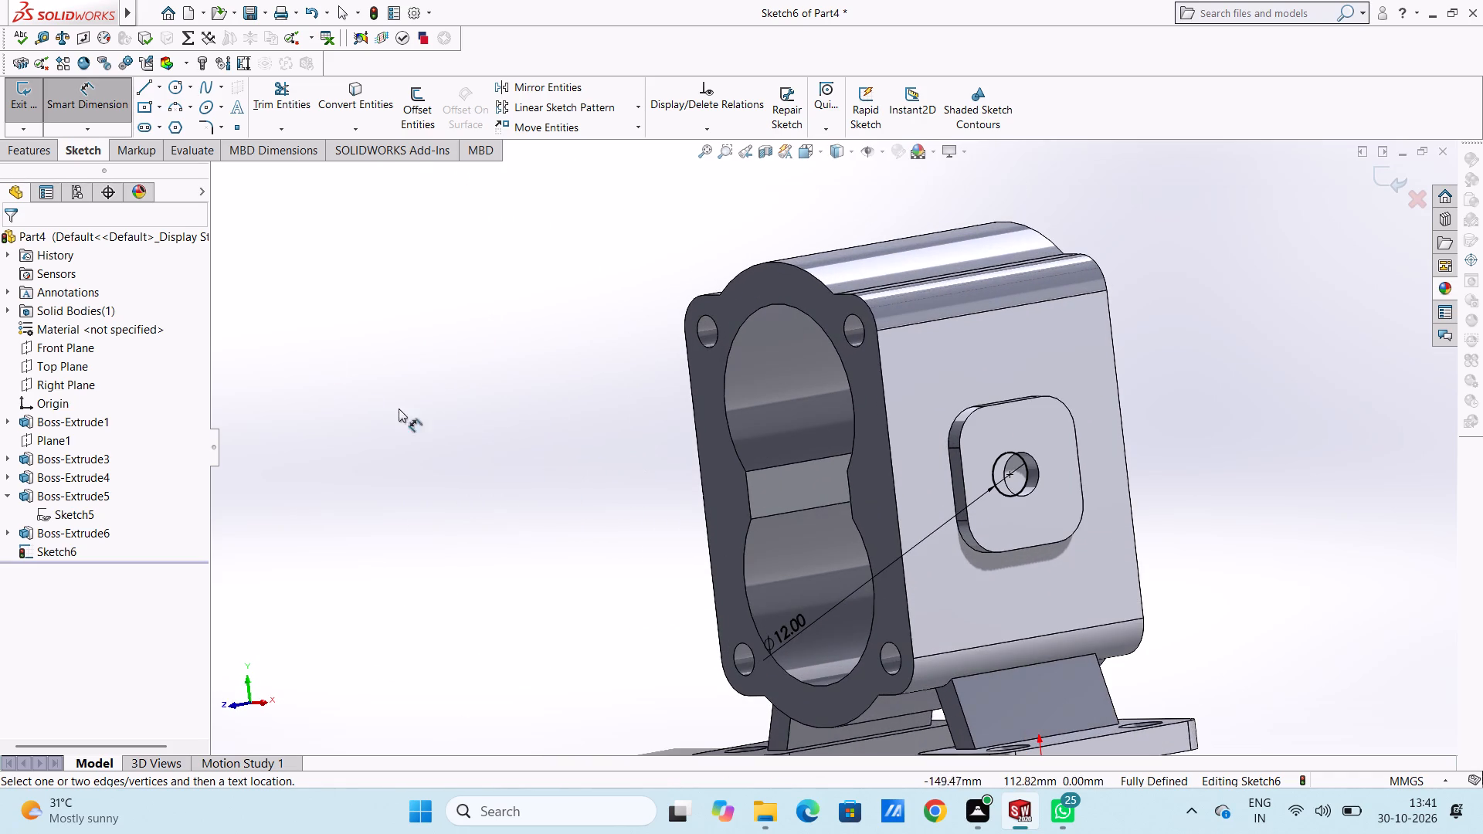
Cut-extrude the 12 mm circle Through All so the boss hole passes through both housing side walls.
click(95, 110)
click(24, 156)
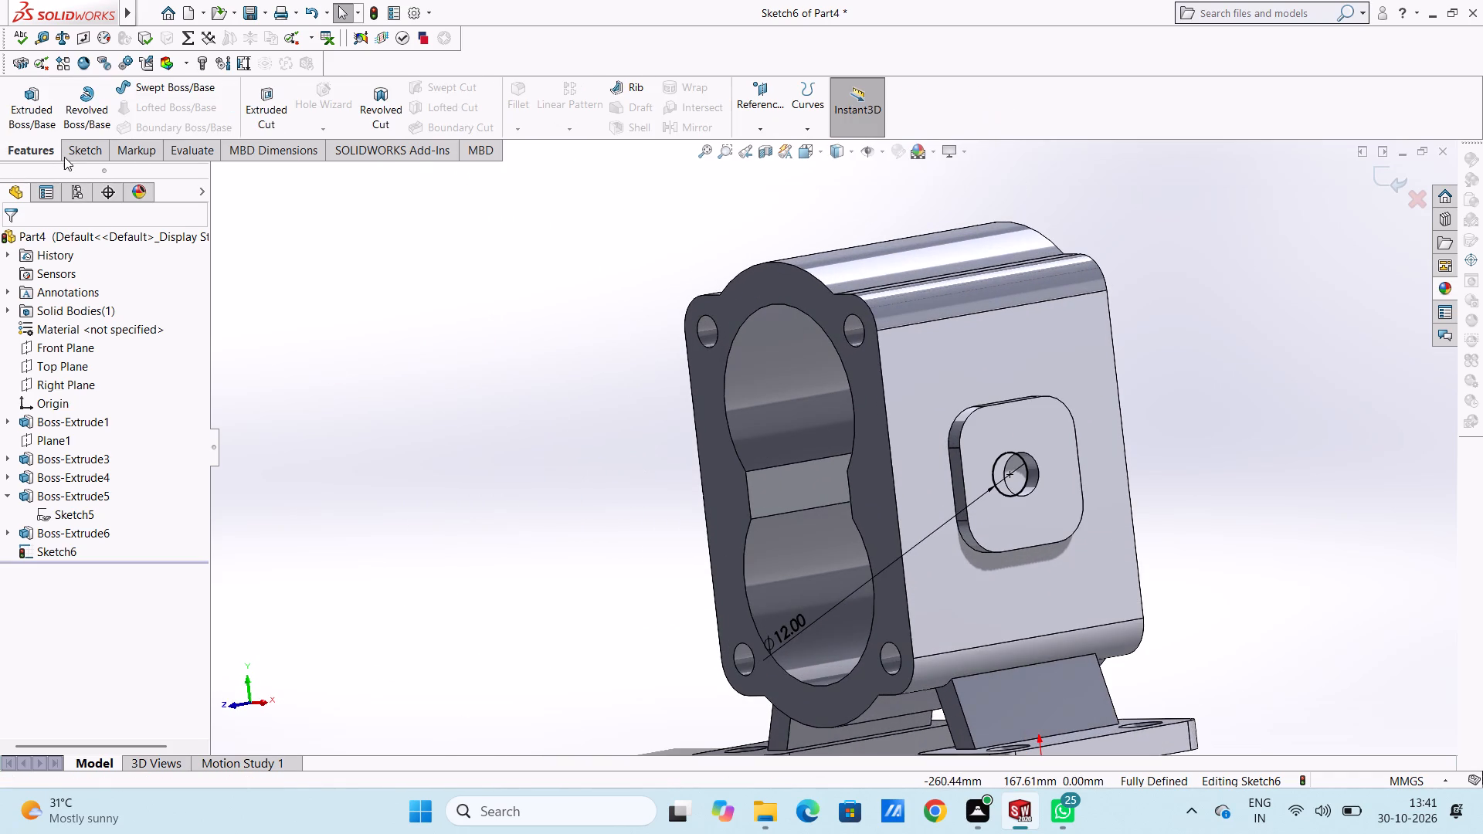
click(274, 105)
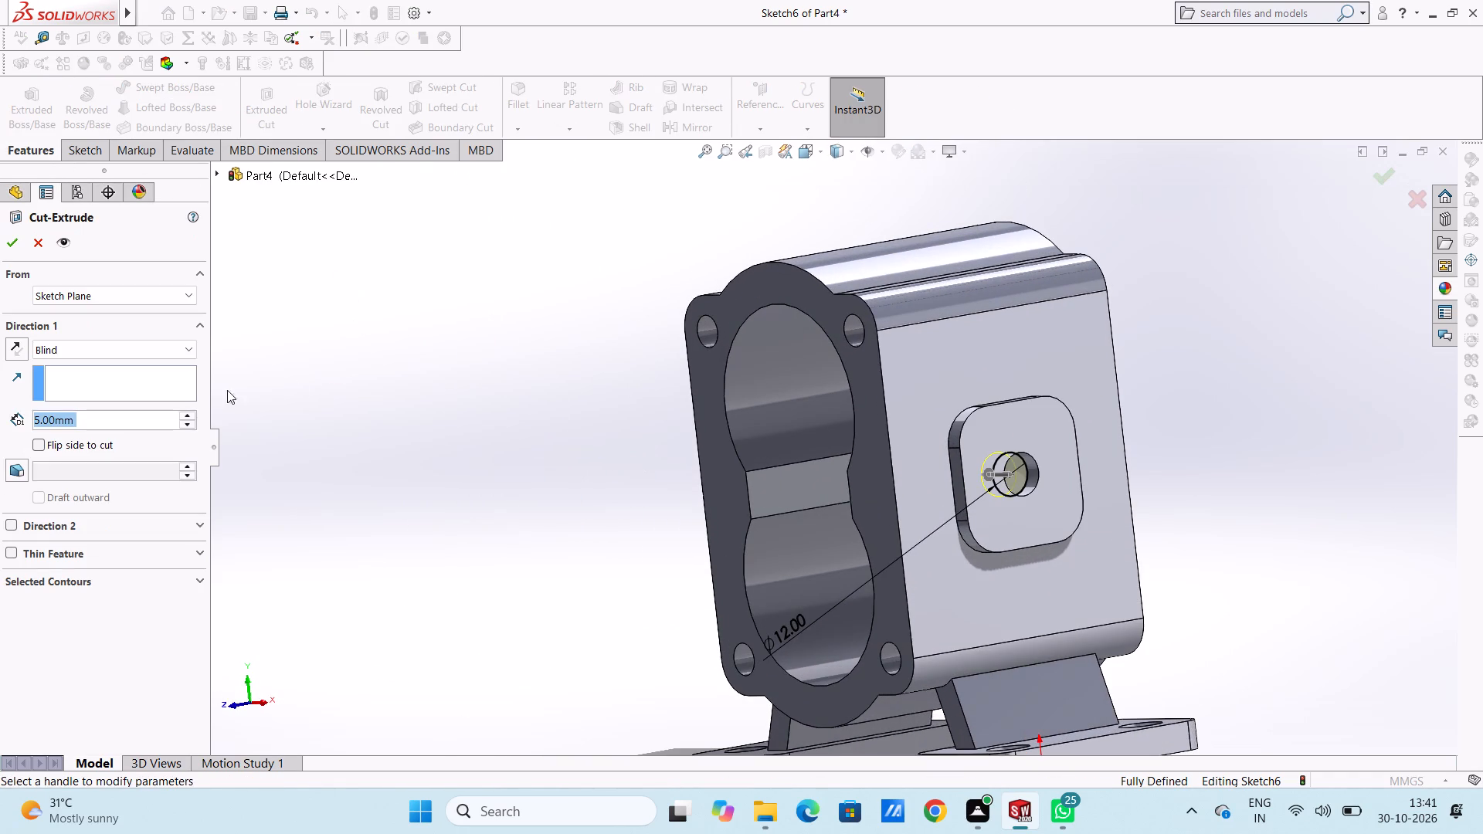
click(137, 345)
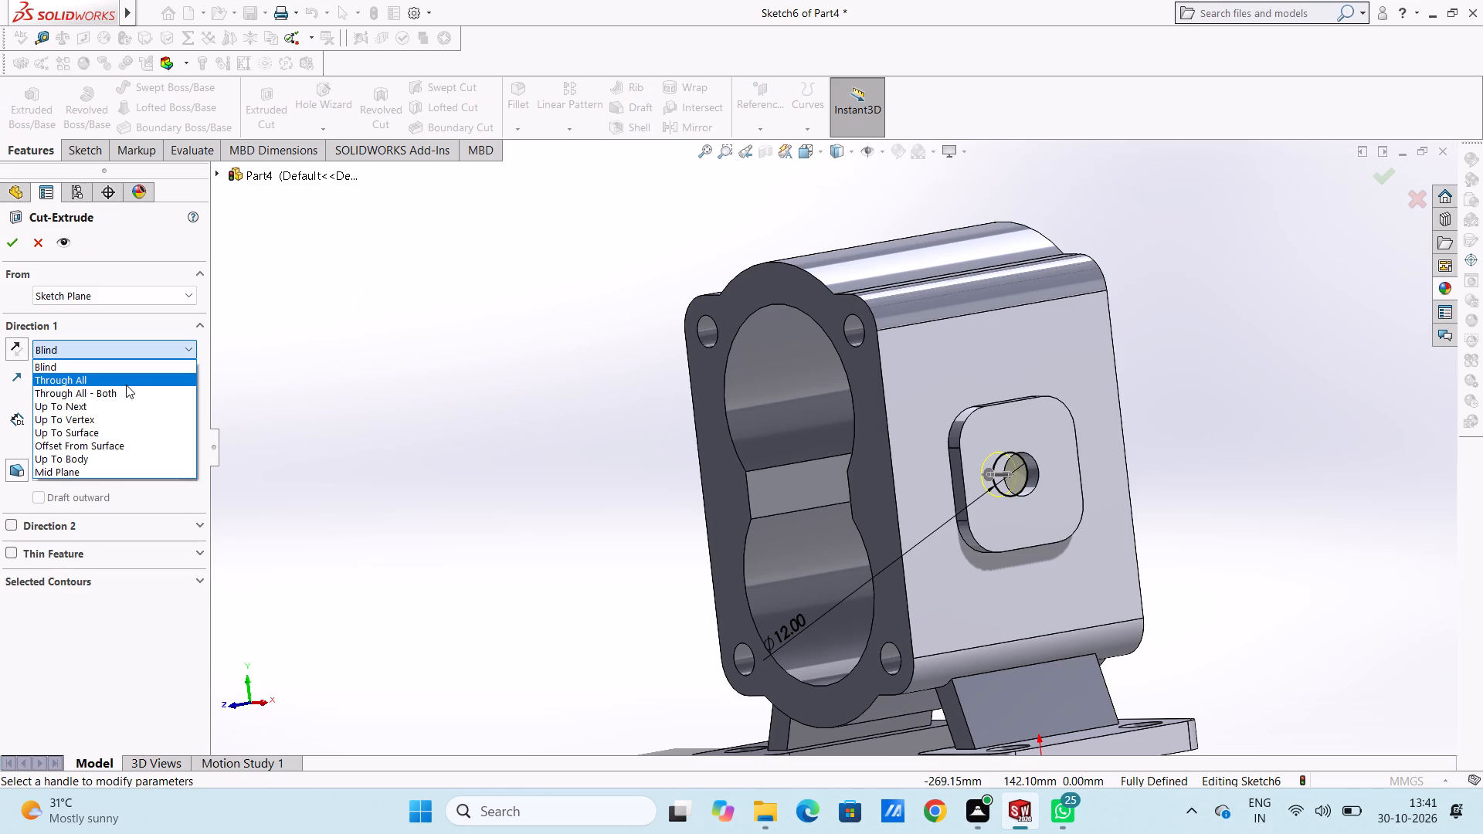
click(126, 385)
click(15, 245)
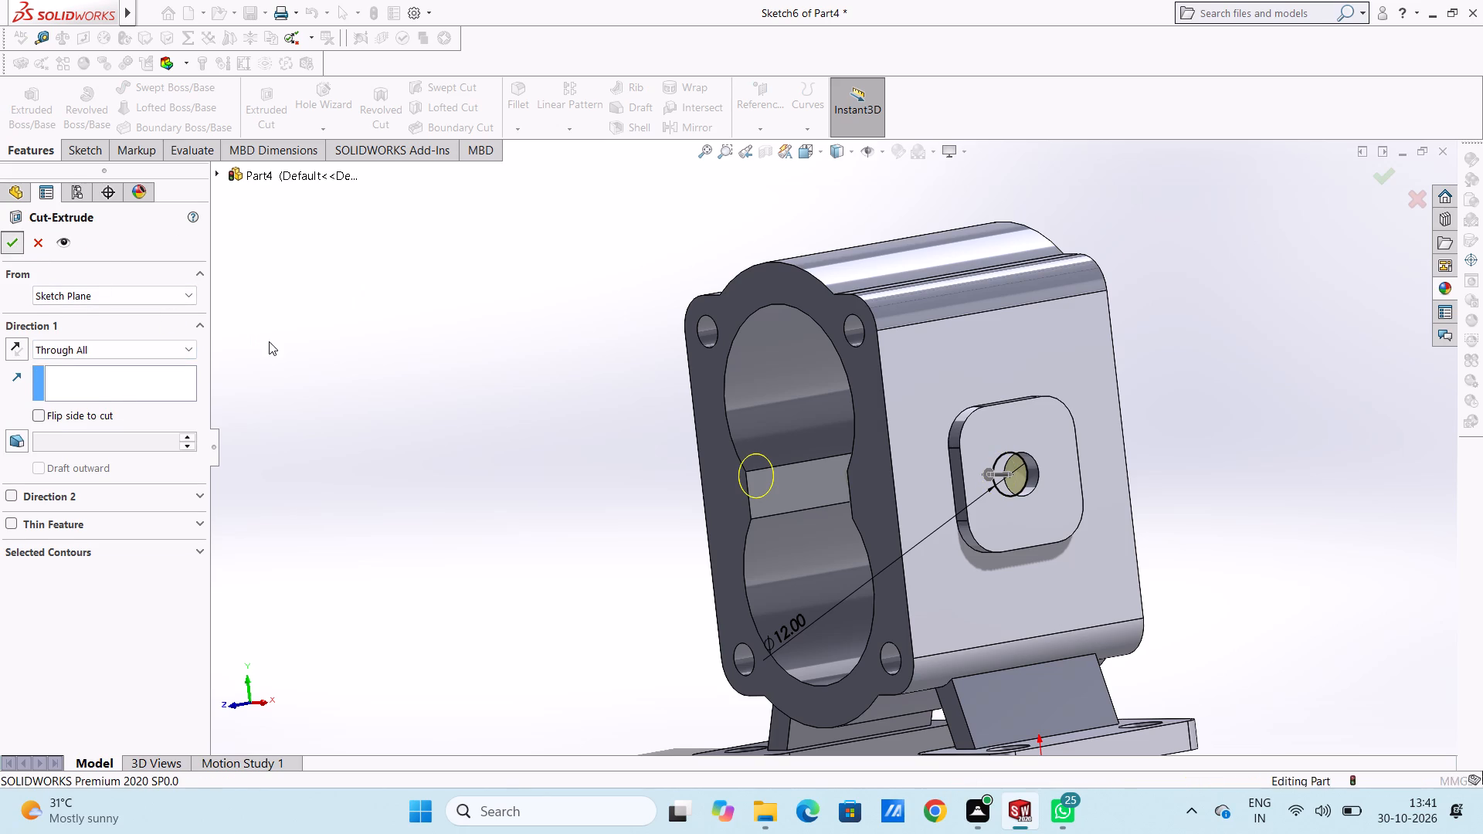
click(269, 341)
Examine the side hole through both bosses and the housing interior from several angles.
middle_drag(365, 368, 619, 402)
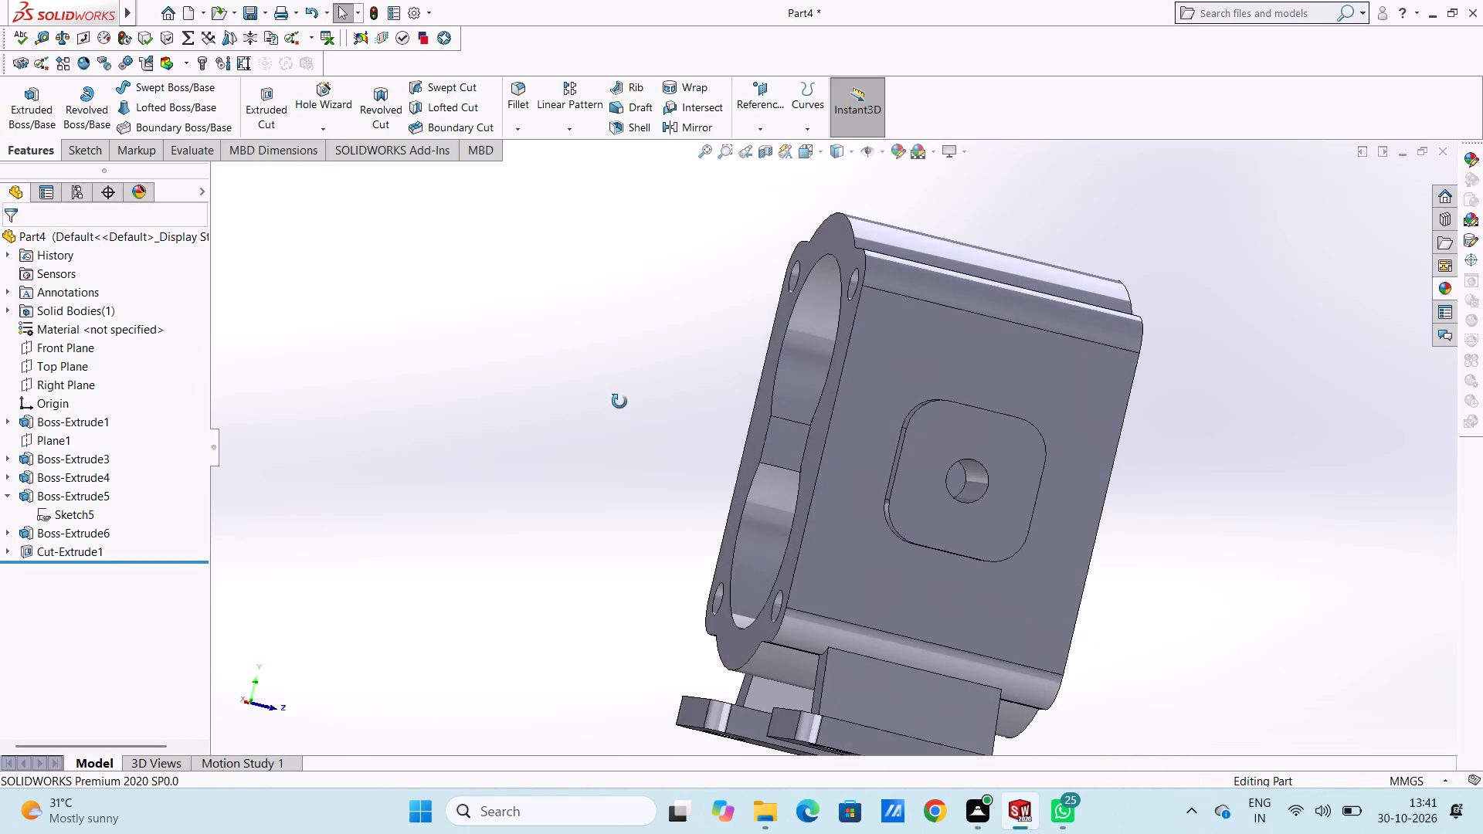
middle_drag(619, 402, 382, 352)
scroll(588, 415, up, 2)
middle_drag(617, 448, 660, 380)
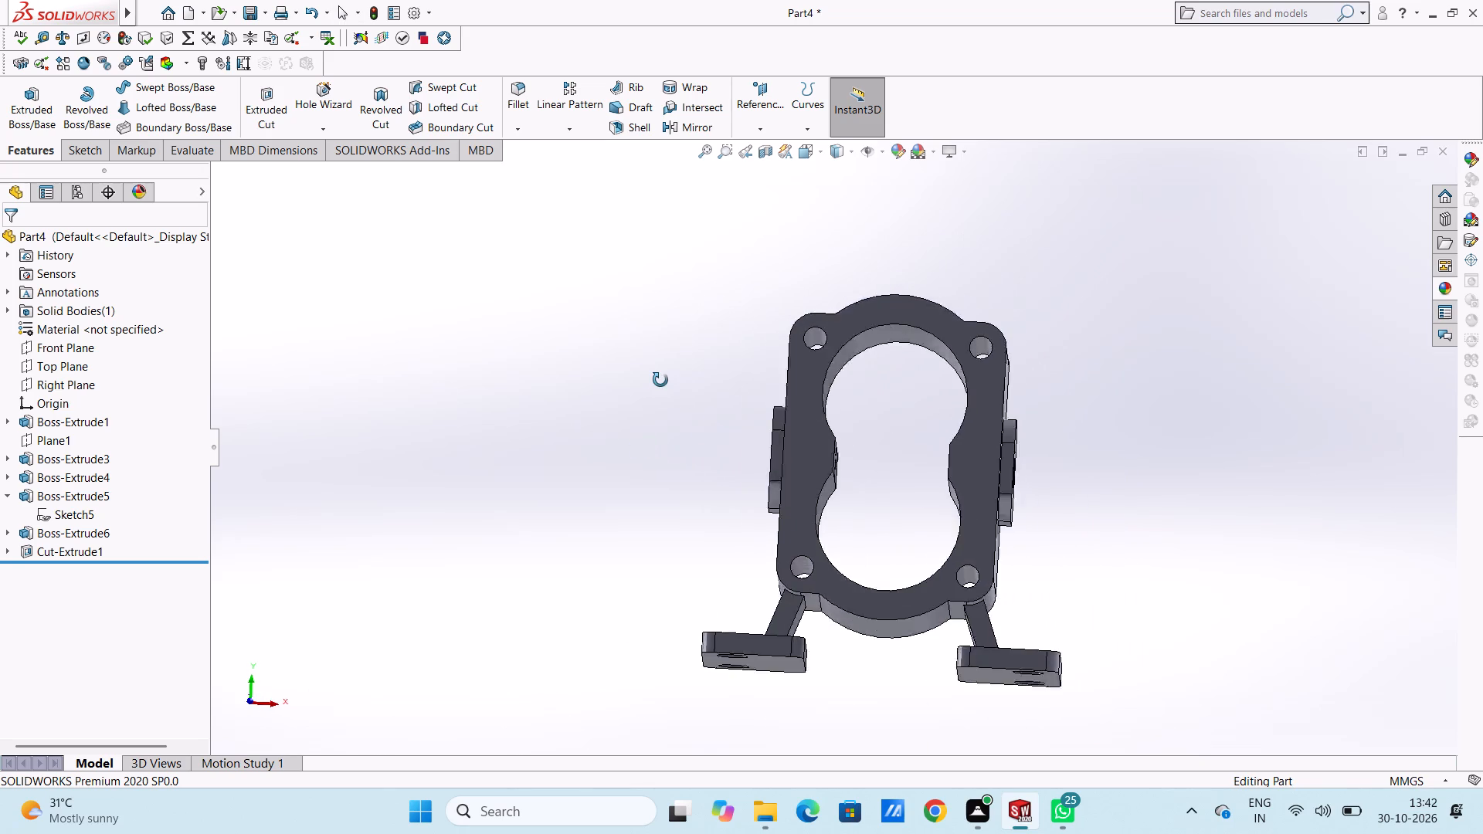
middle_drag(660, 380, 647, 394)
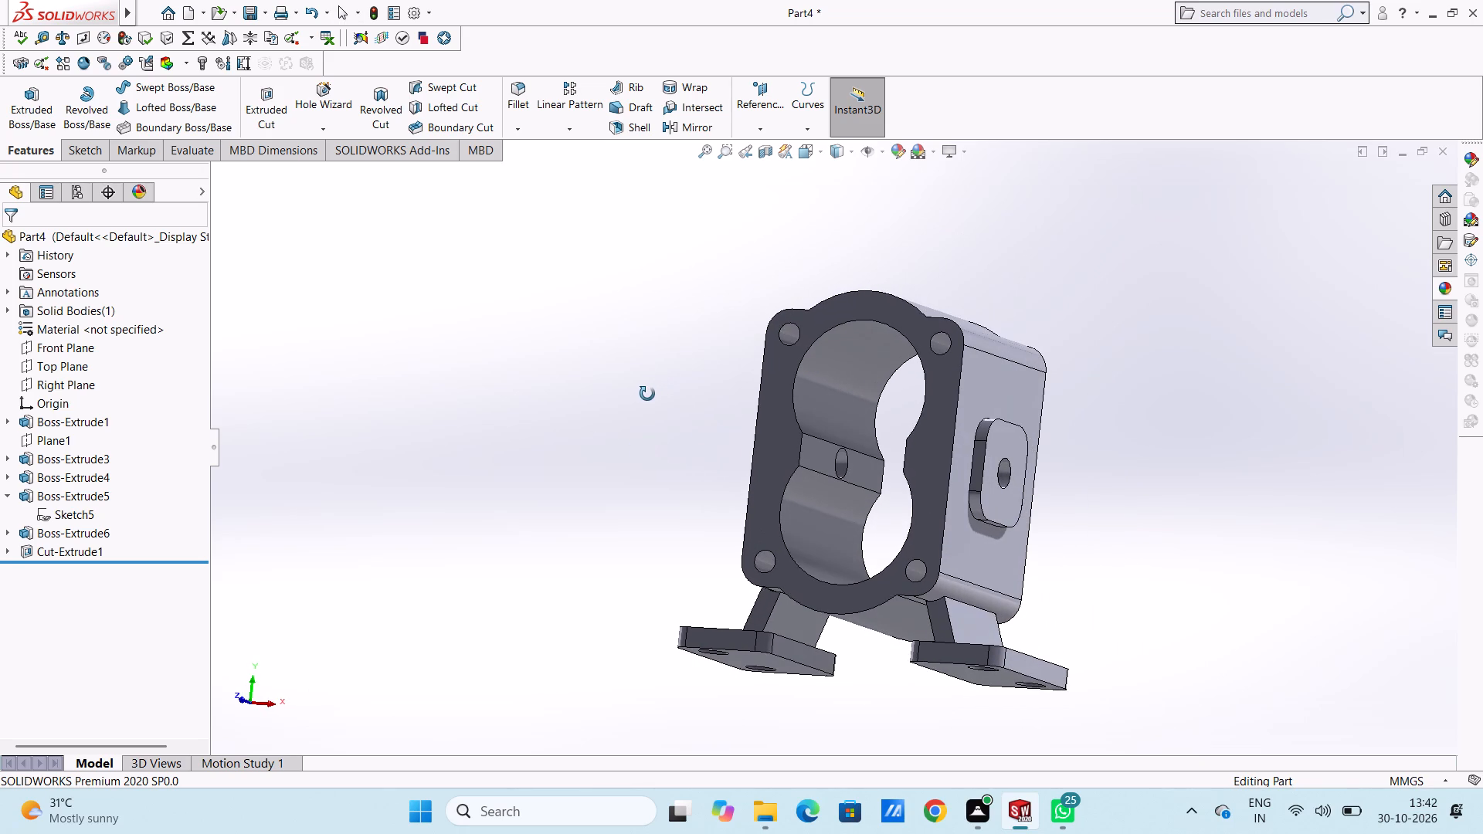
middle_drag(647, 394, 646, 401)
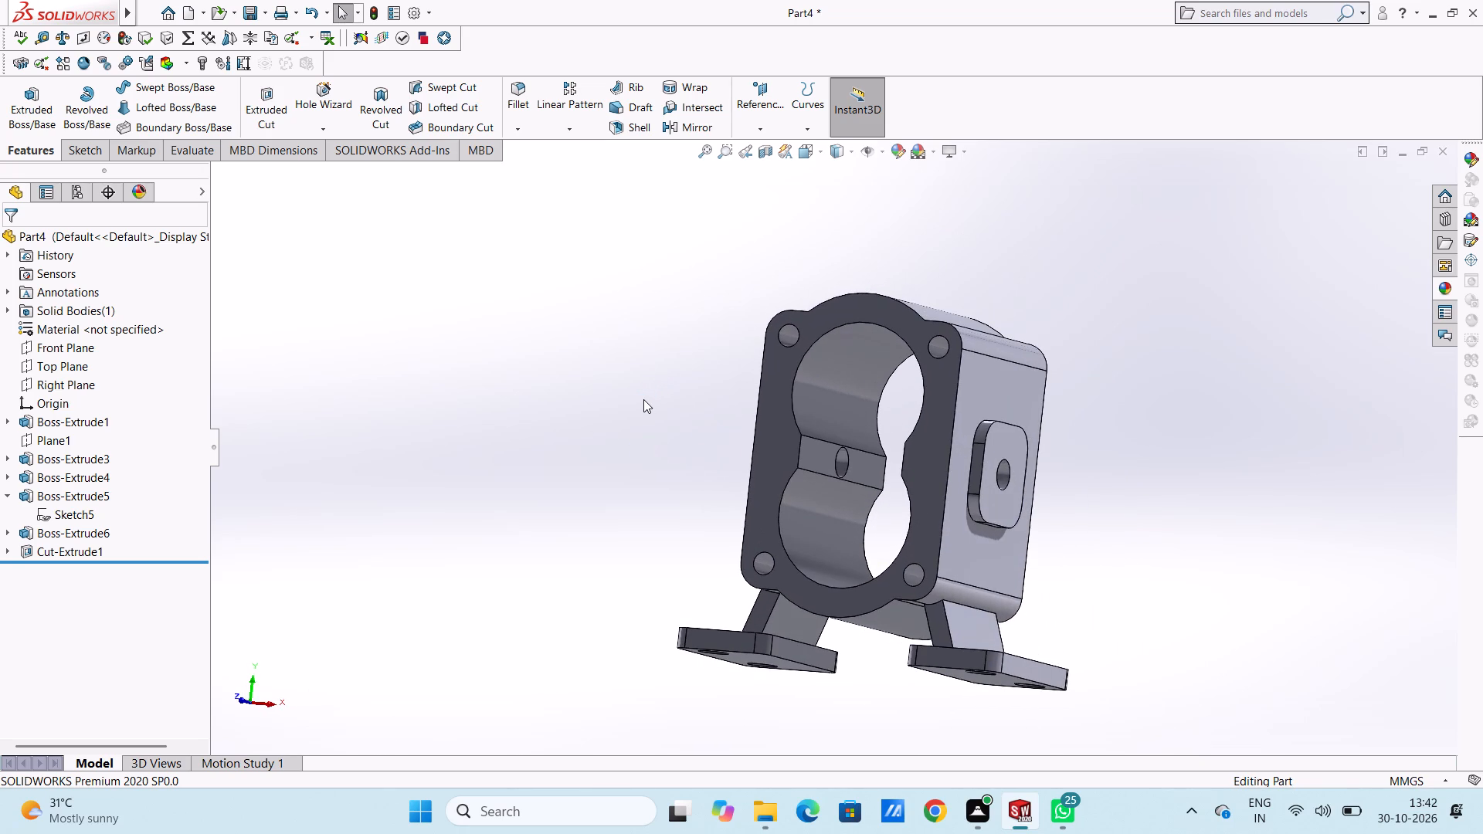
middle_drag(641, 392, 640, 396)
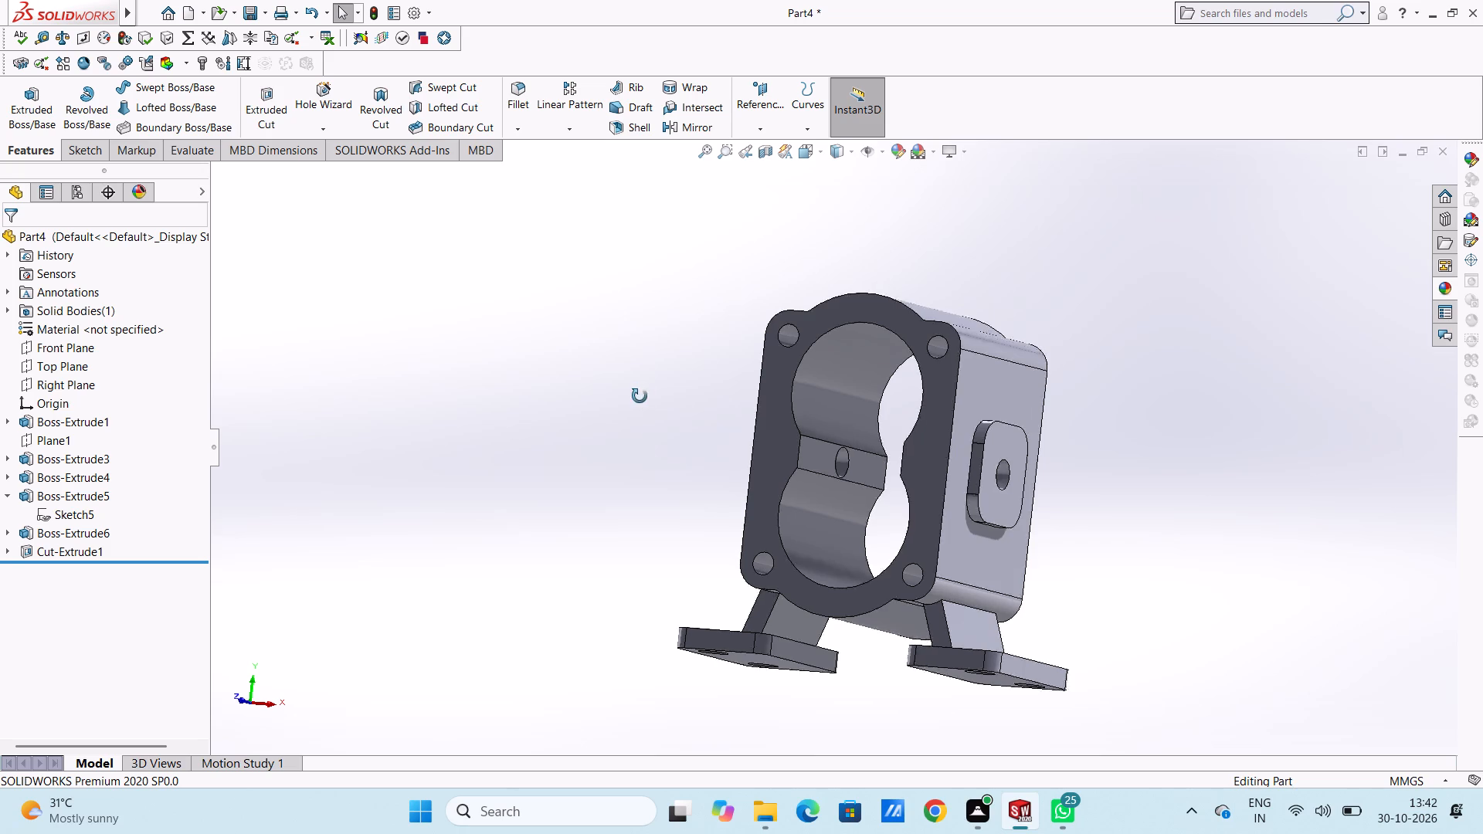
middle_drag(640, 396, 639, 552)
middle_drag(581, 407, 529, 324)
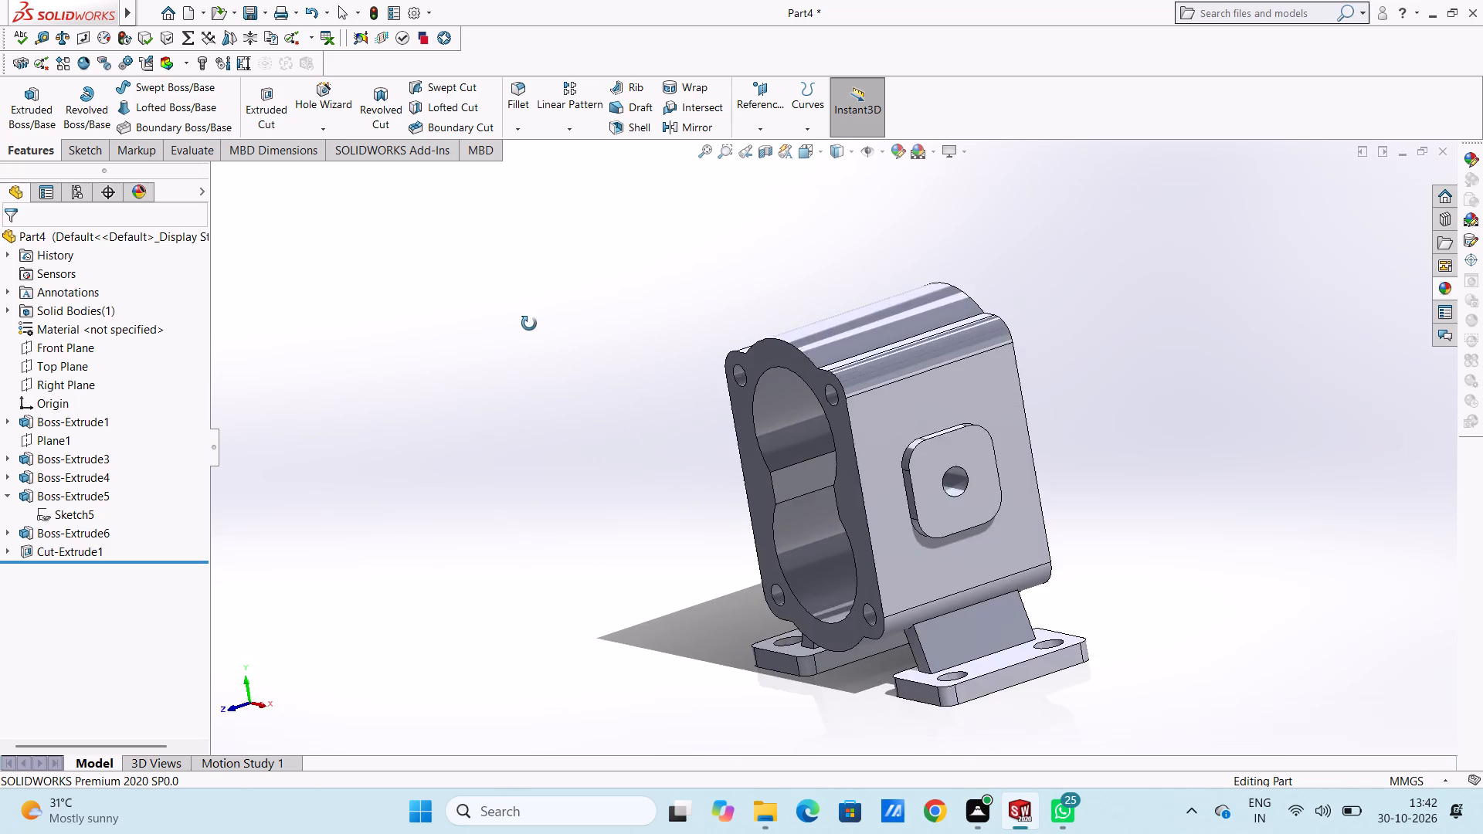
middle_drag(529, 324, 592, 329)
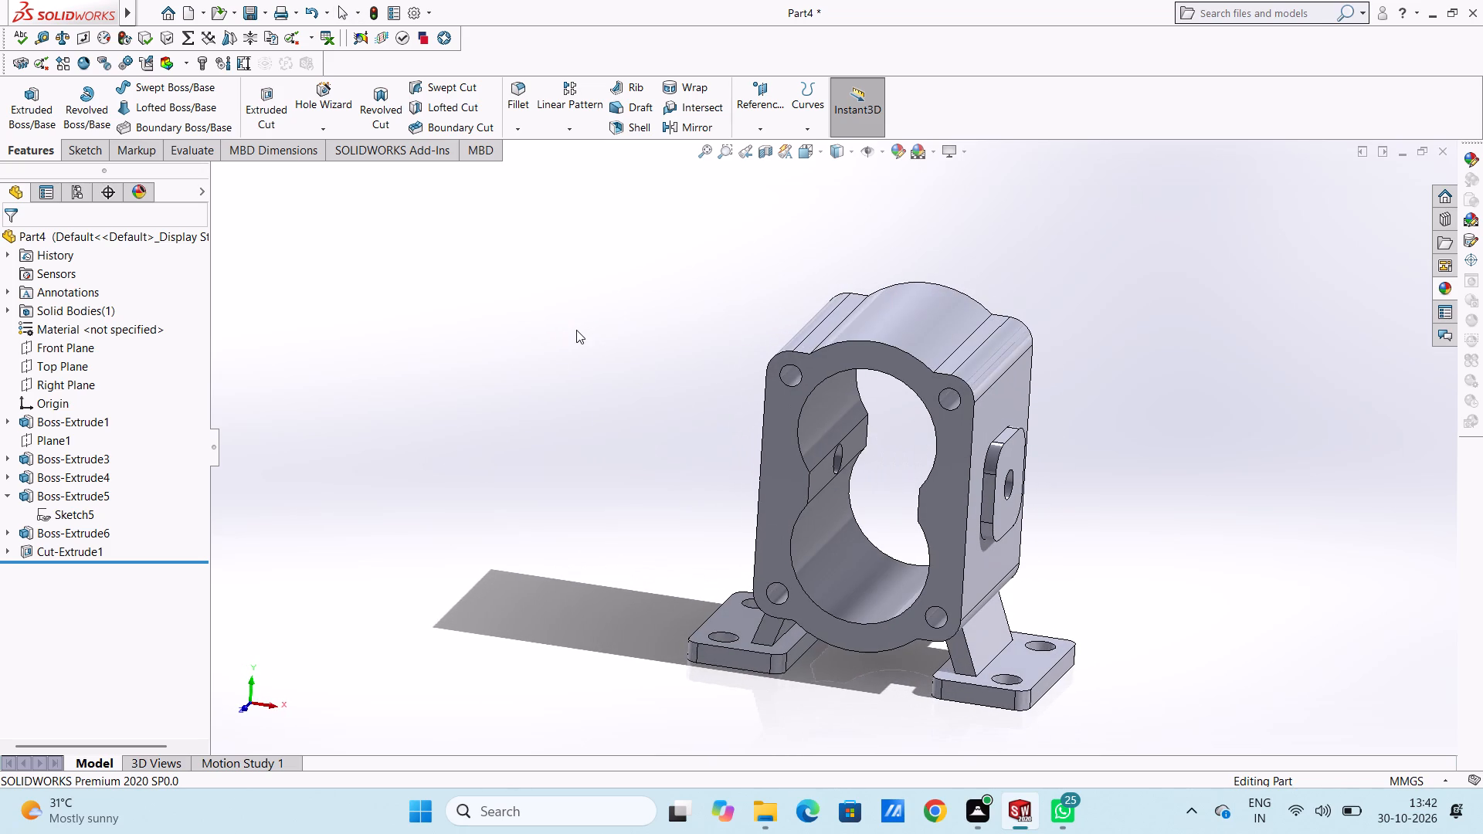
Create a reference plane offset 100 mm above the Top Plane.
key(ctrl+1)
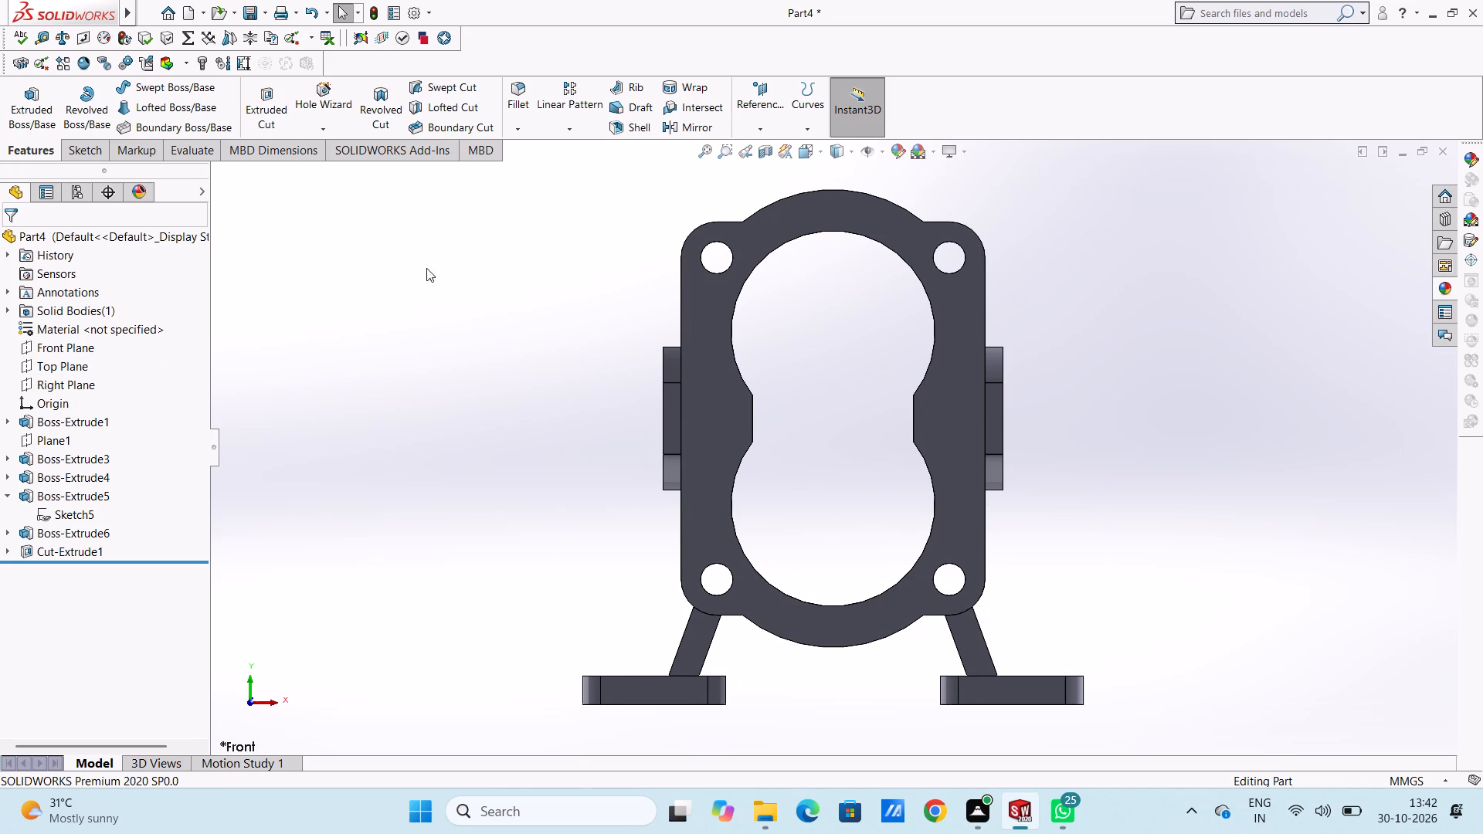
click(757, 97)
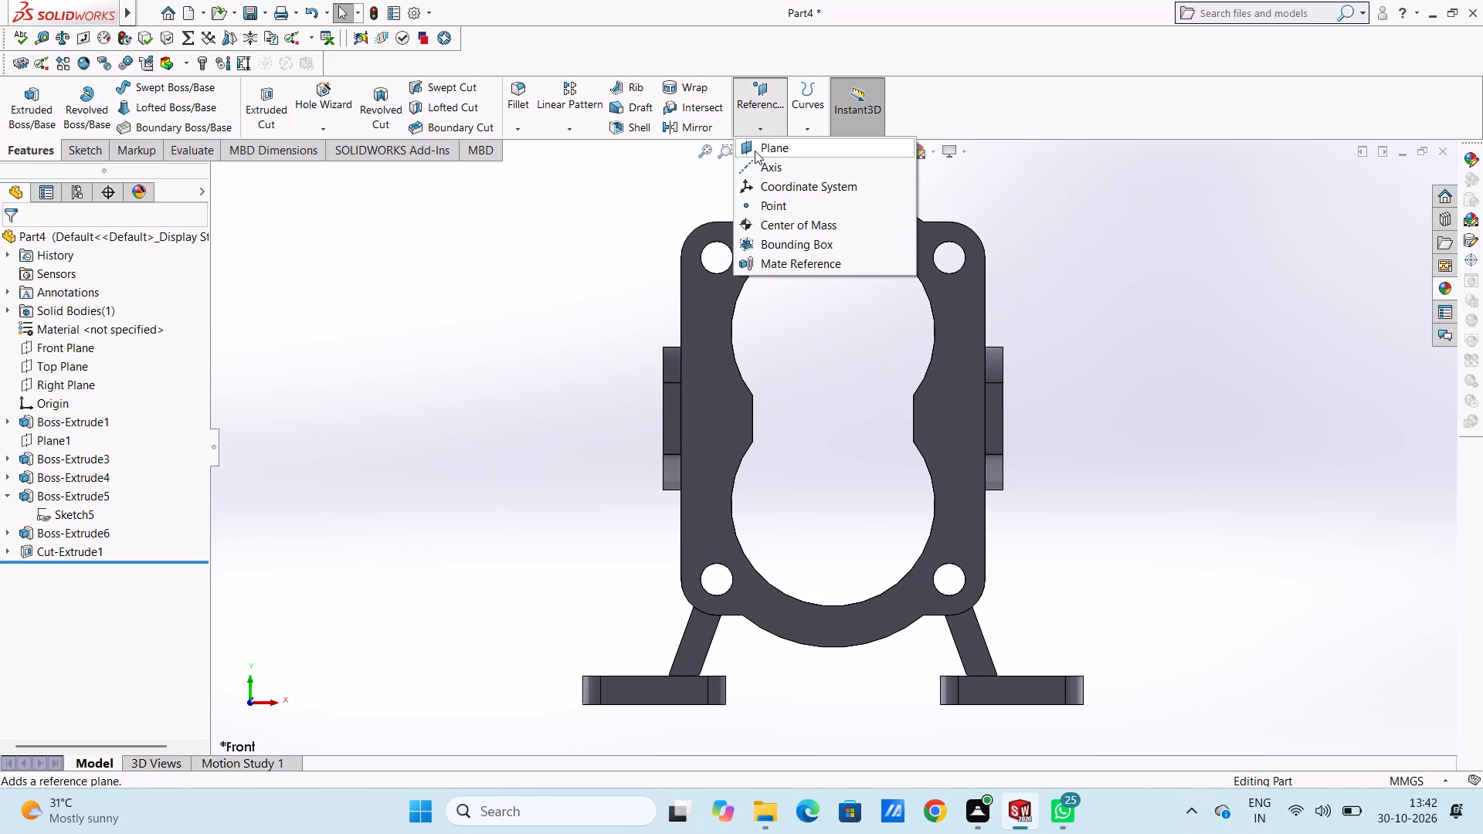
click(756, 149)
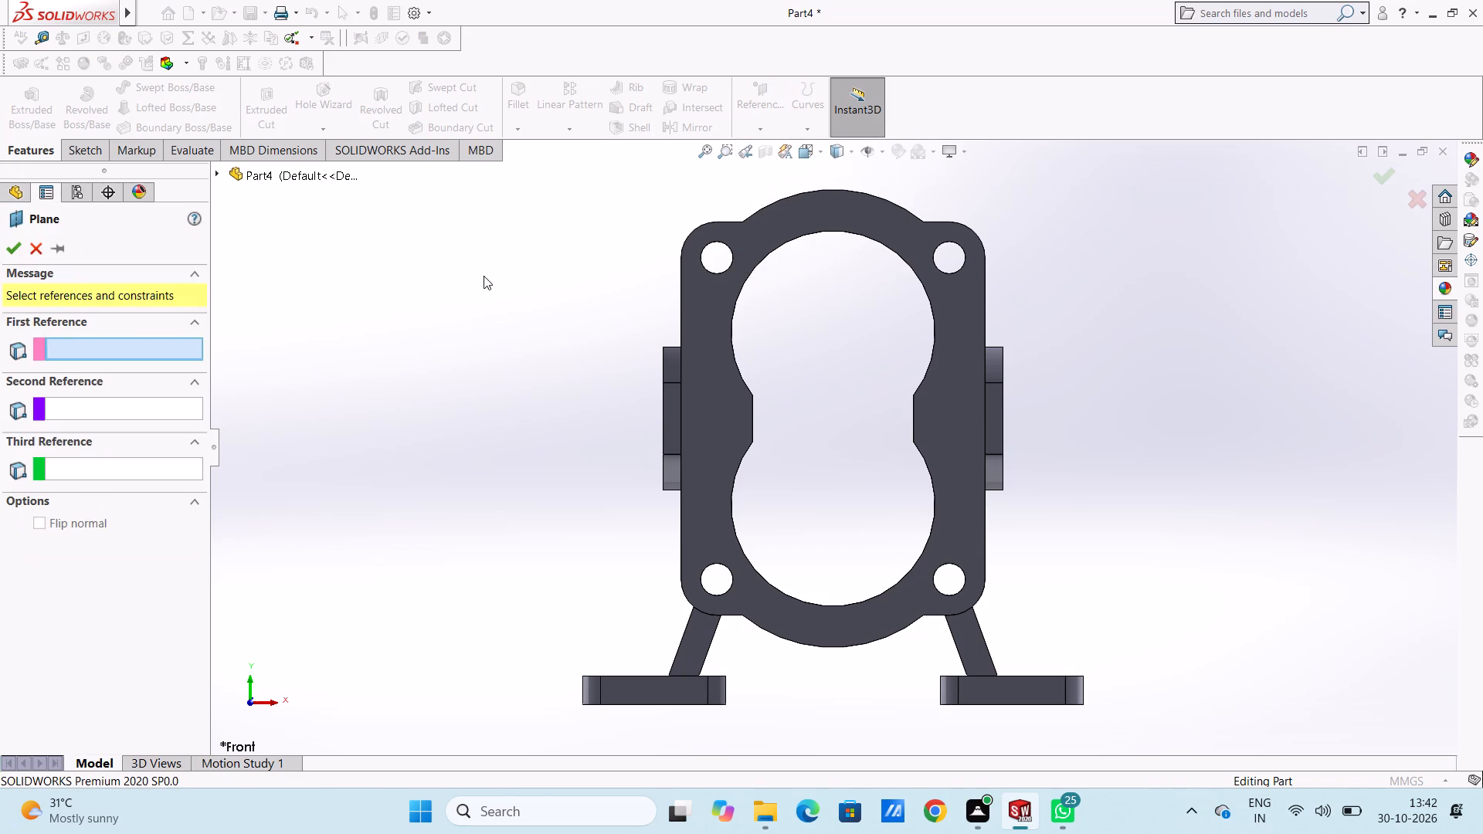
click(300, 177)
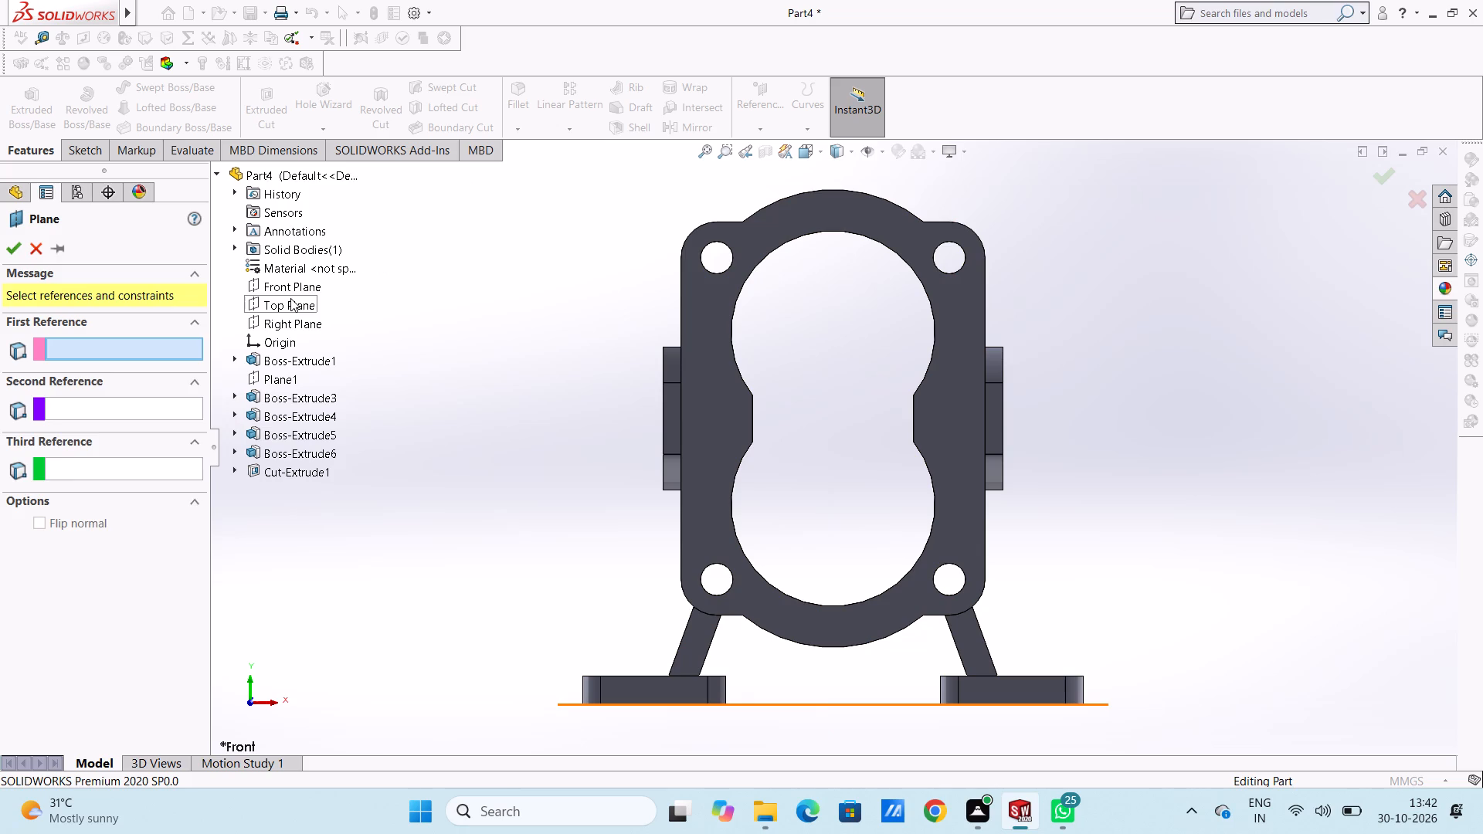
click(290, 298)
double_click(101, 485)
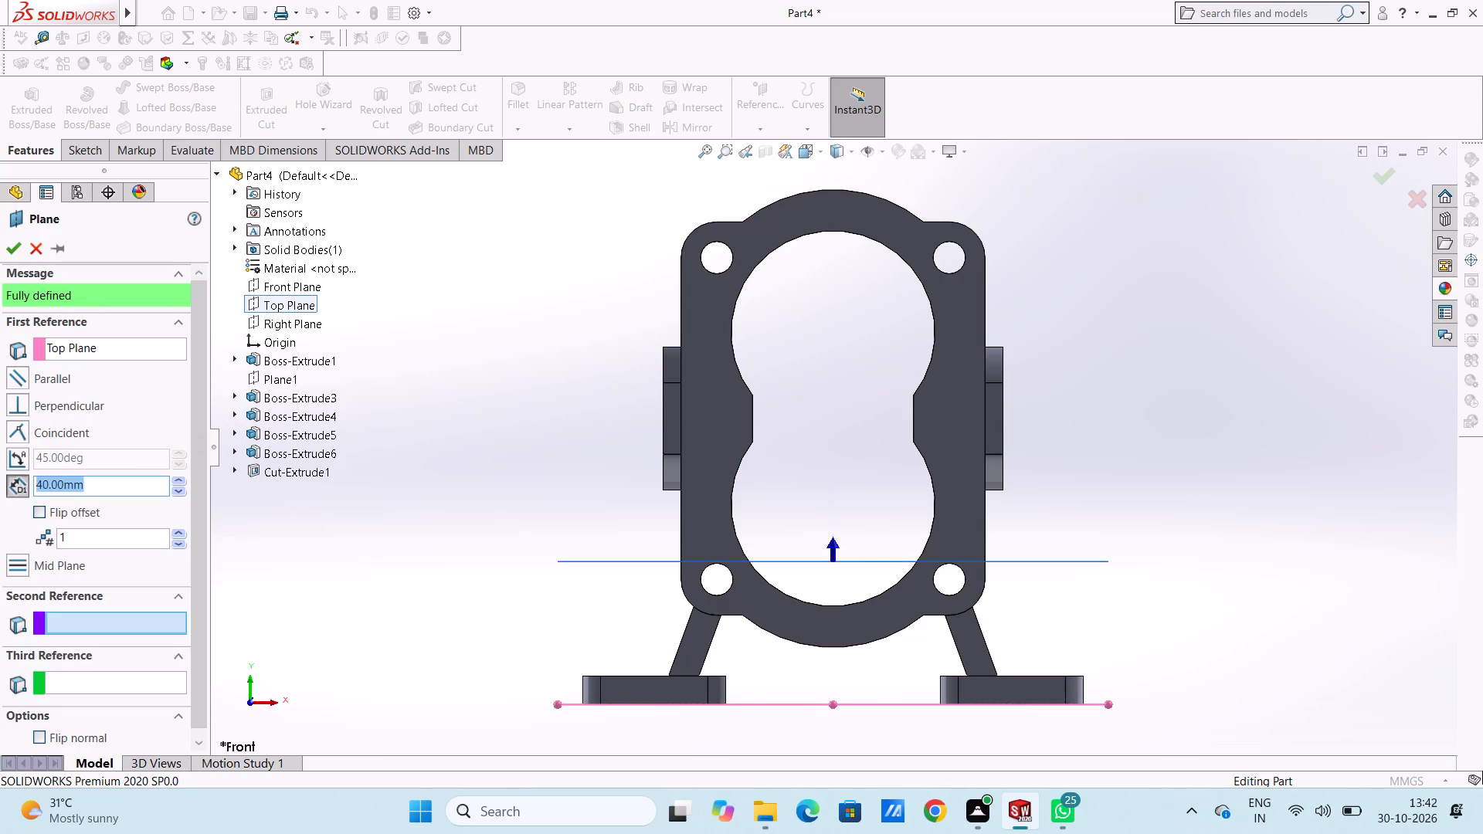
text(100)
key(Return)
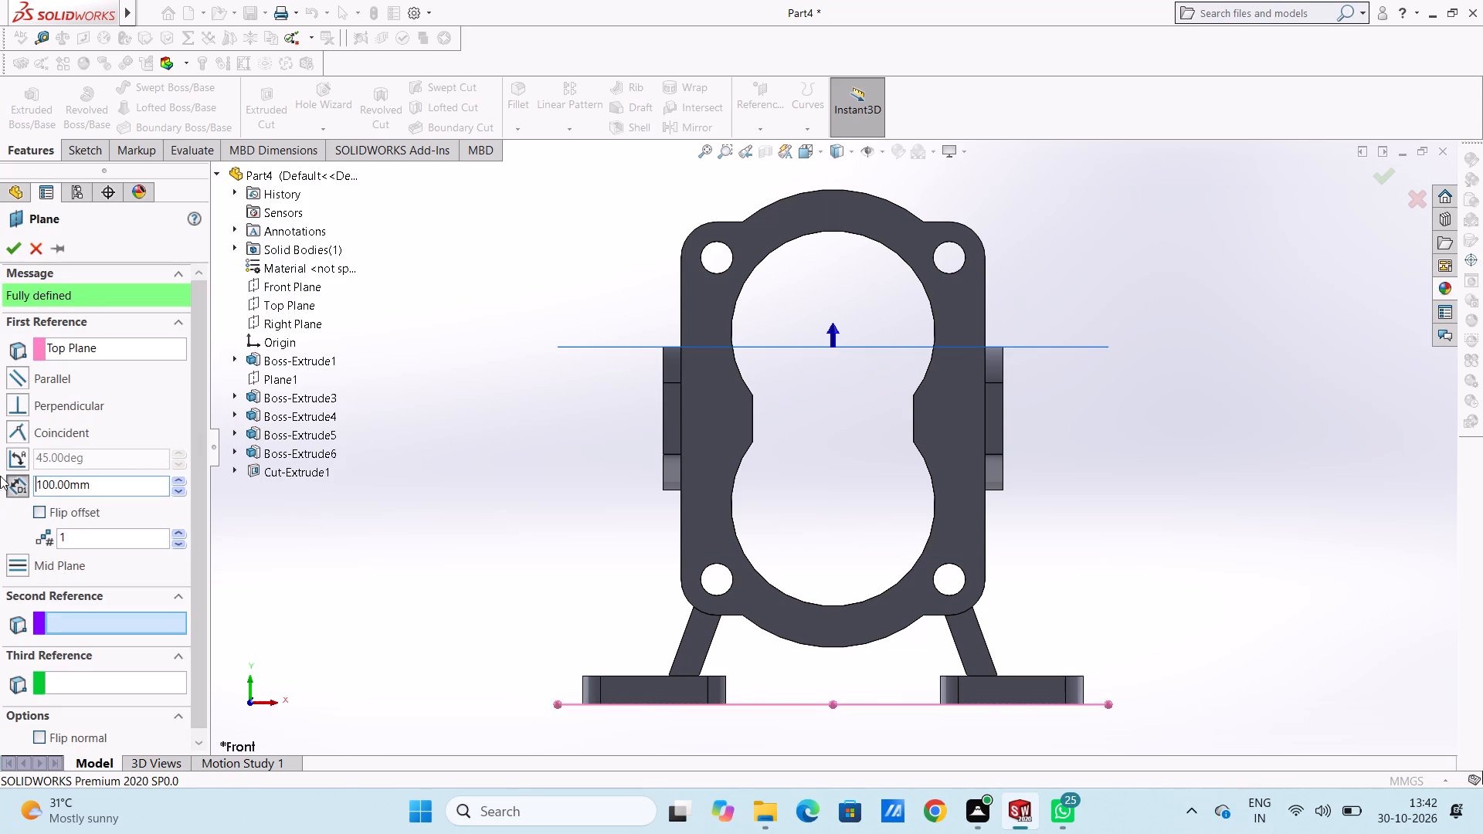
click(15, 244)
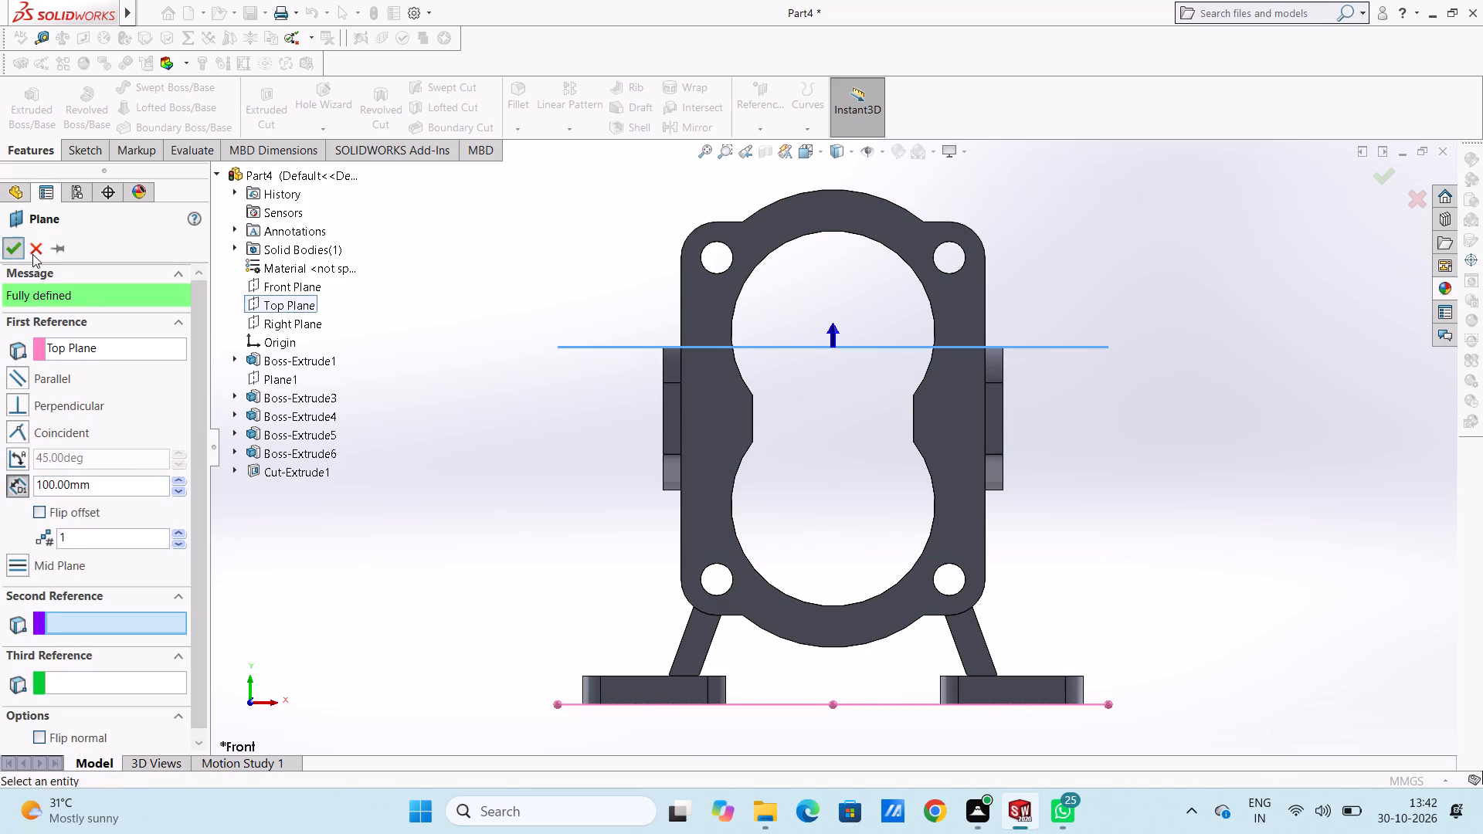
click(640, 477)
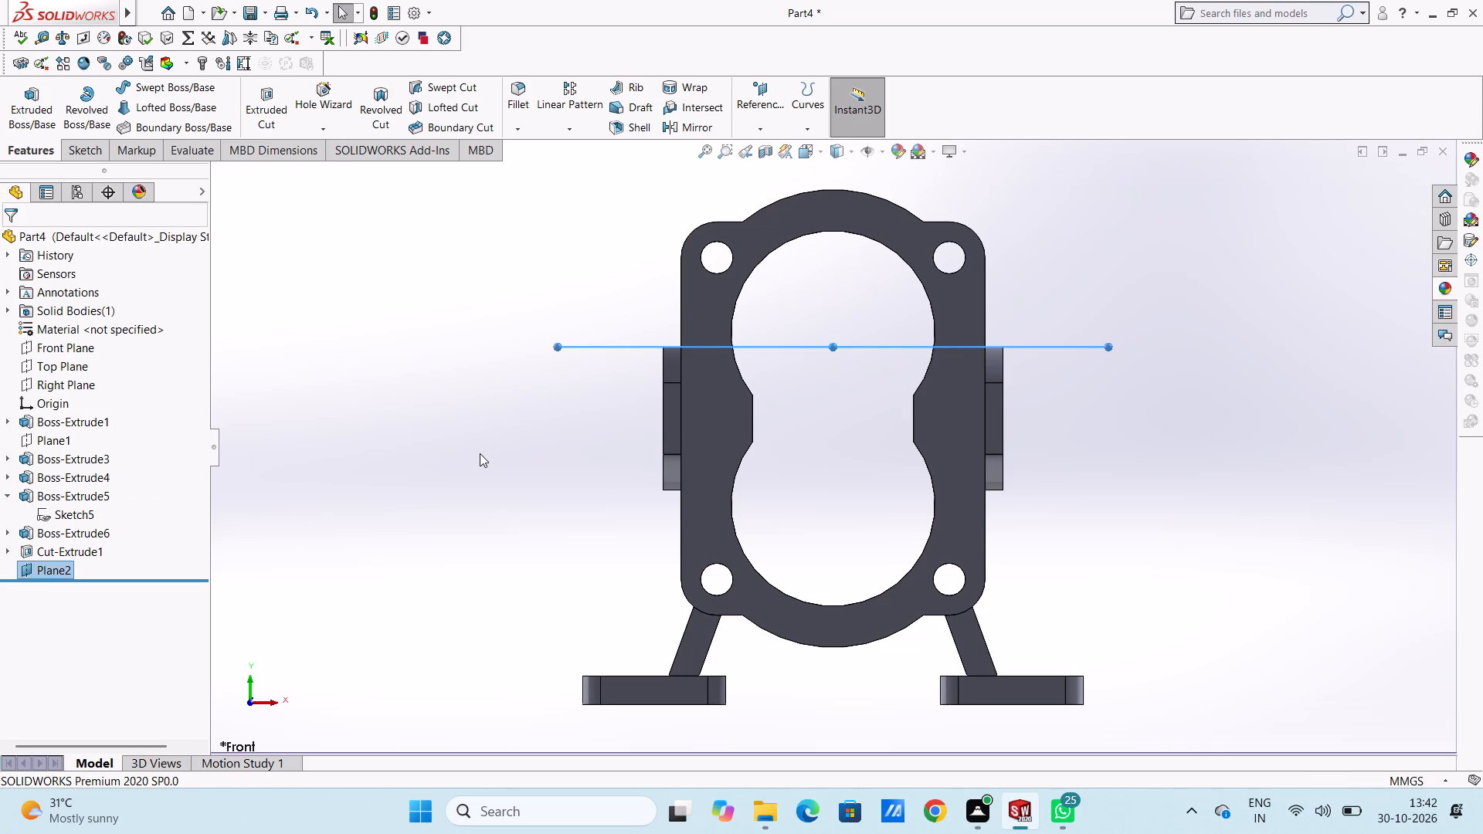
On the 100 mm offset plane, sketch a closed line rectangle from the origin, 7 mm wide toward negative X and 8 mm long, centered lengthwise.
key(ctrl+5)
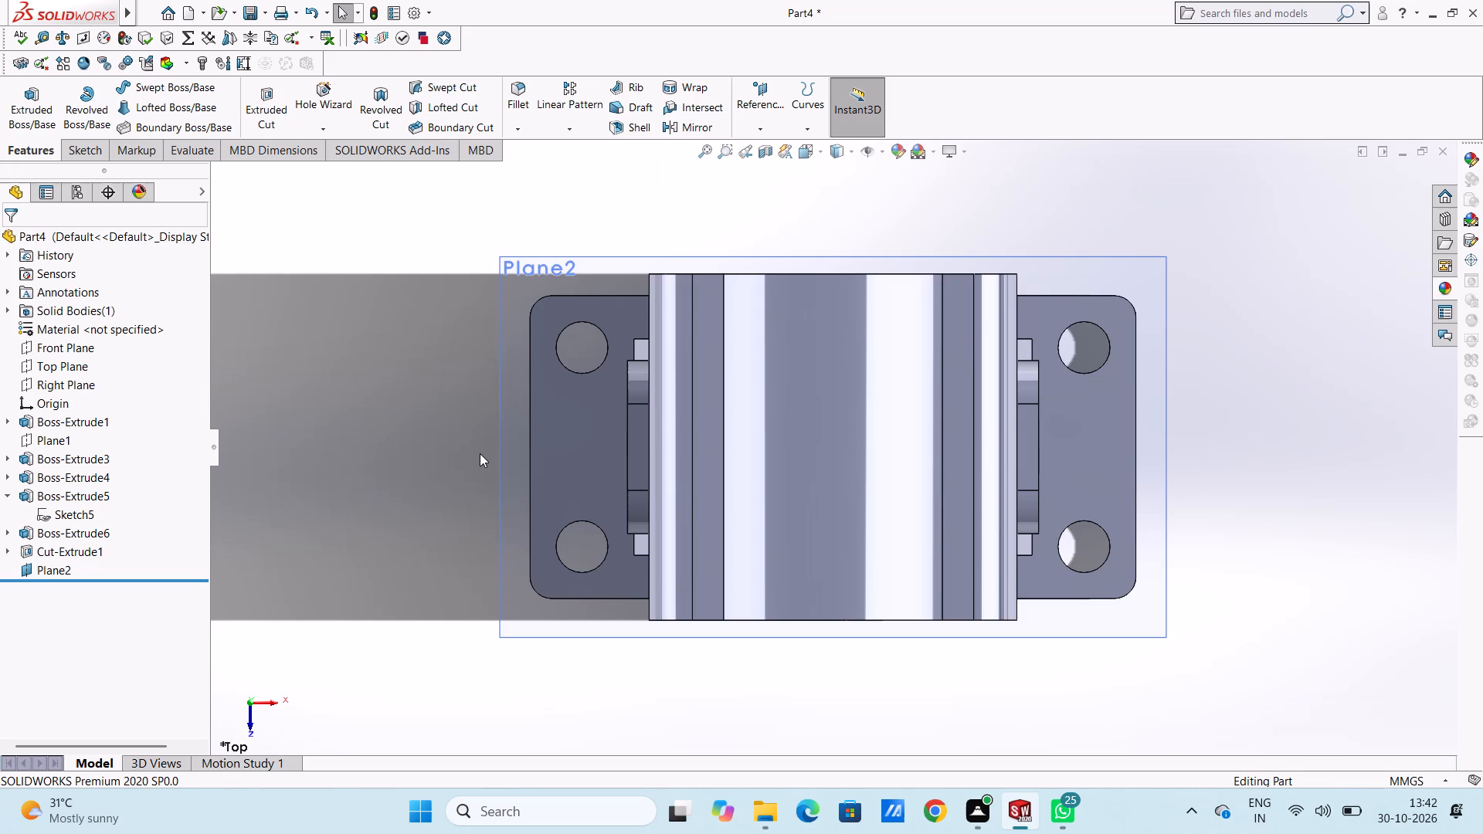
click(507, 301)
click(572, 258)
click(504, 215)
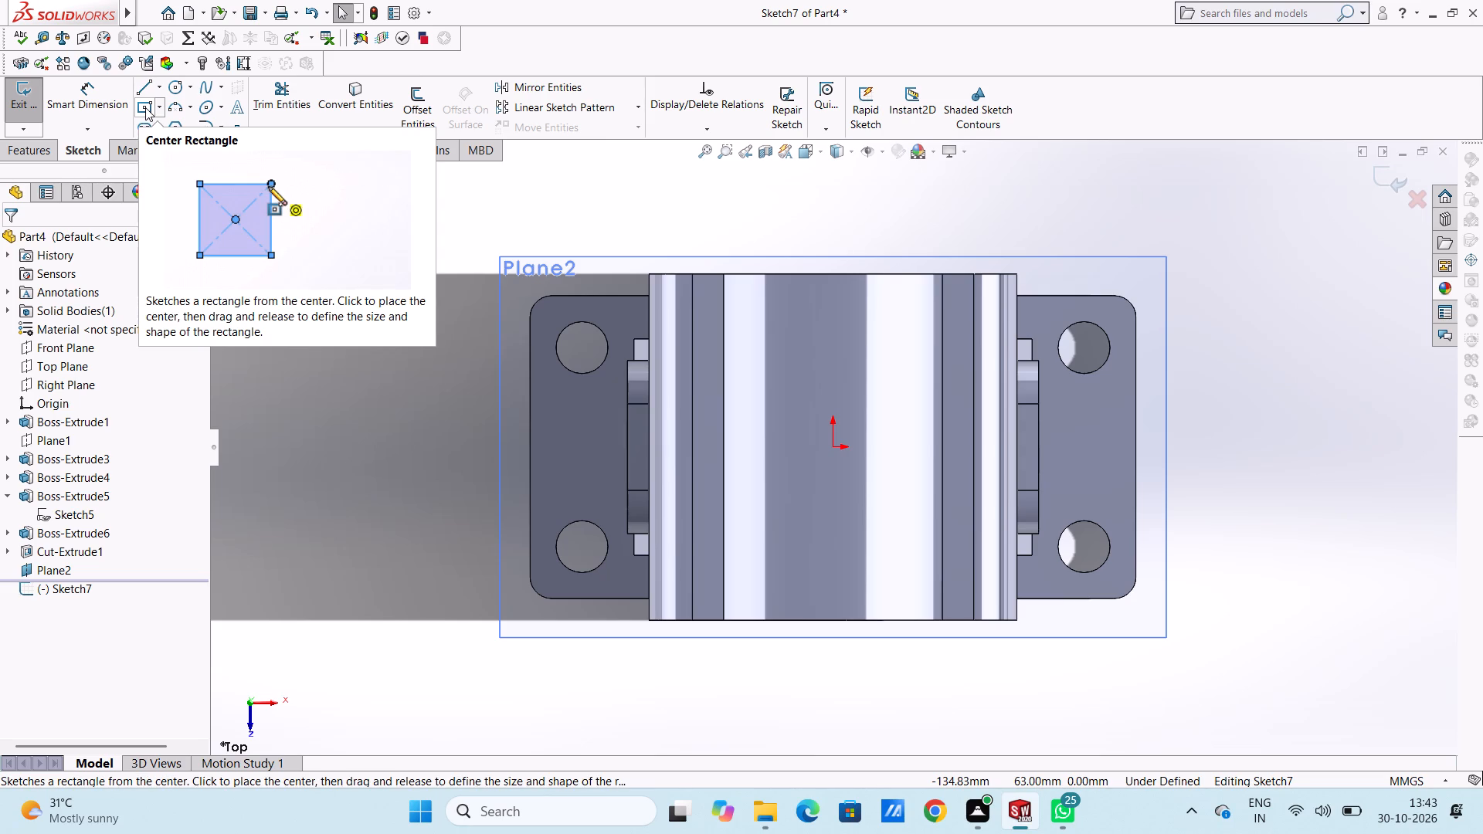
click(146, 83)
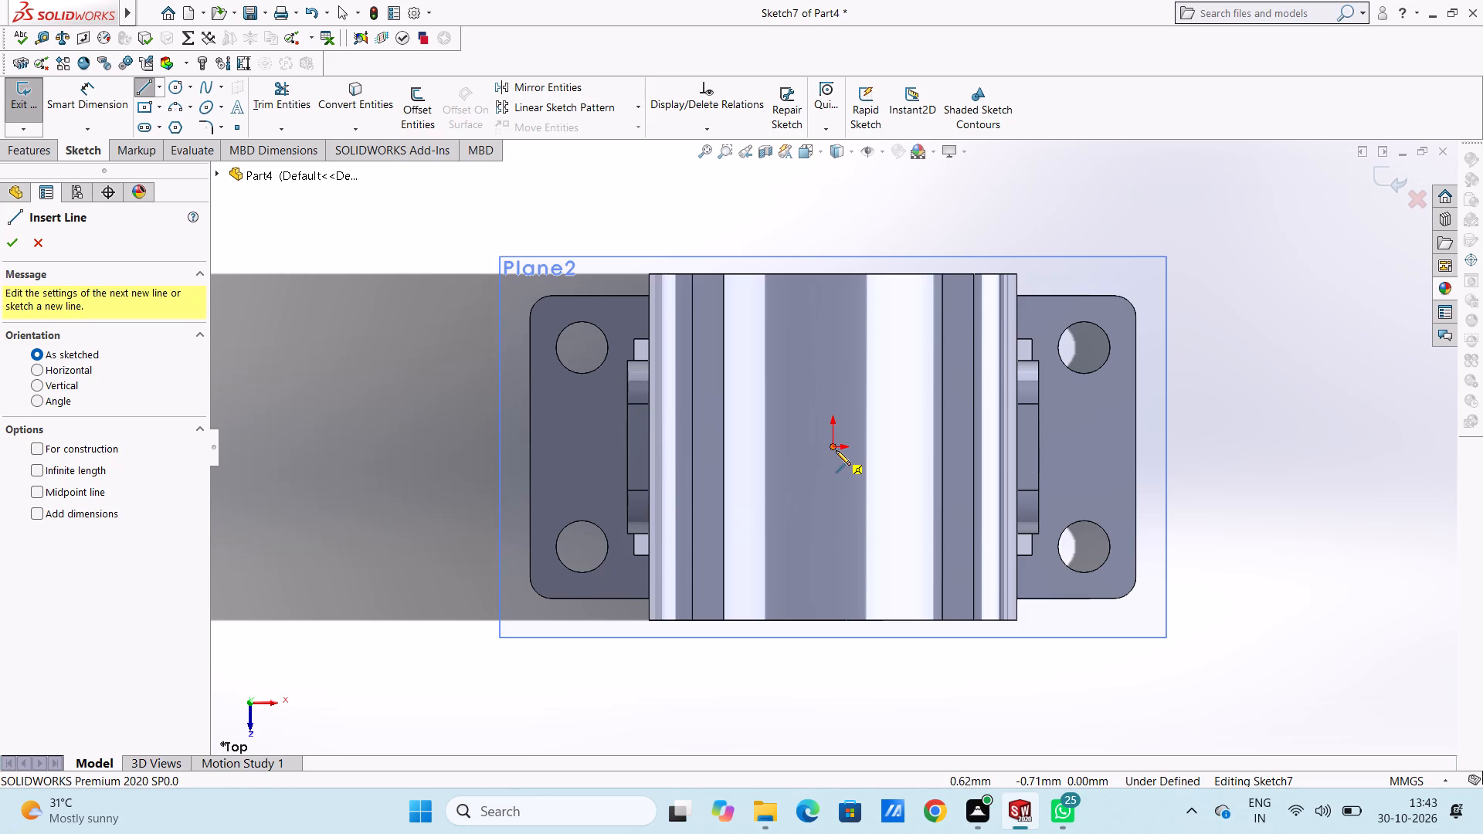
click(836, 450)
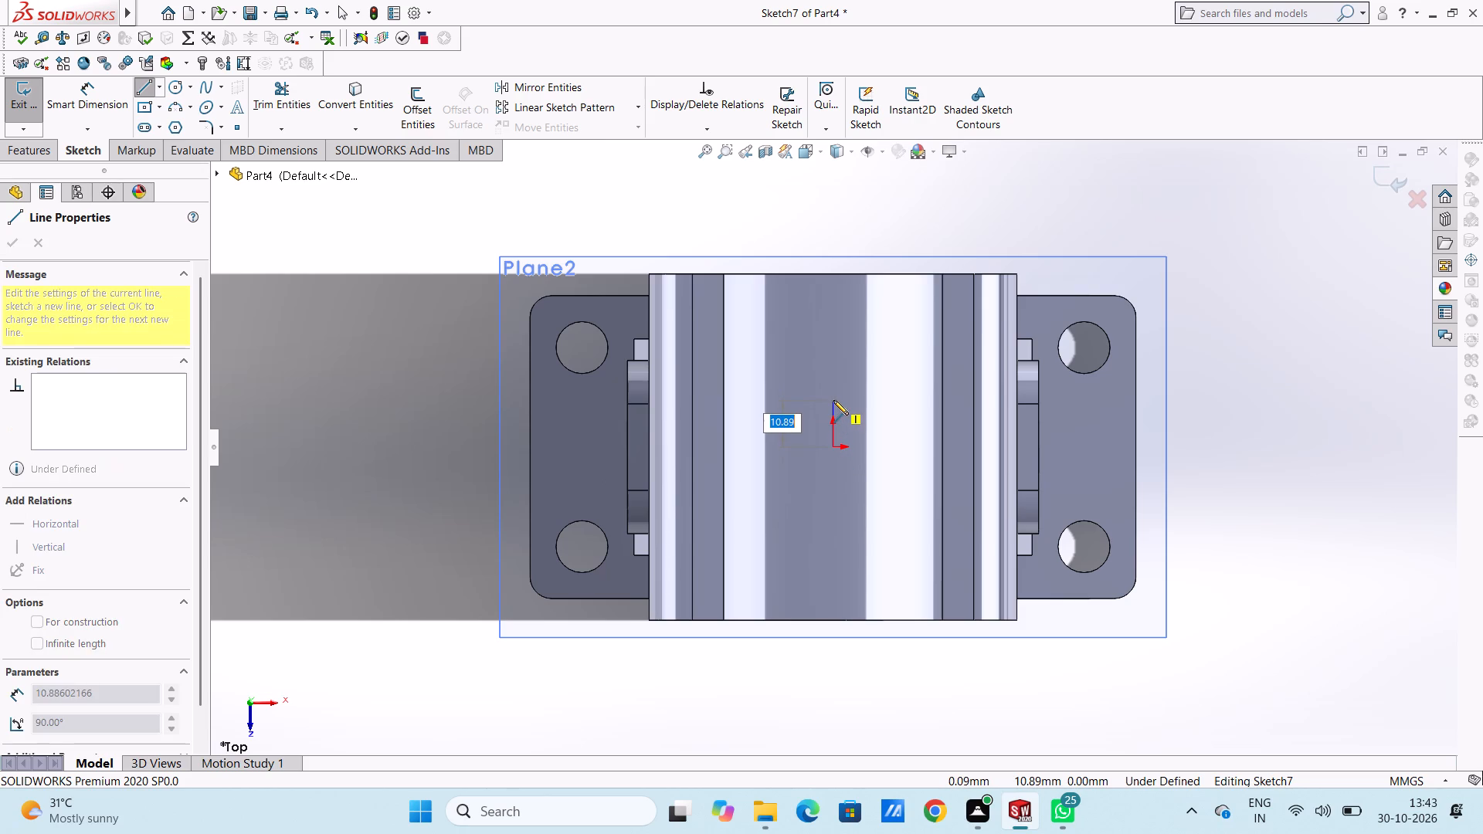
key(4)
key(Return)
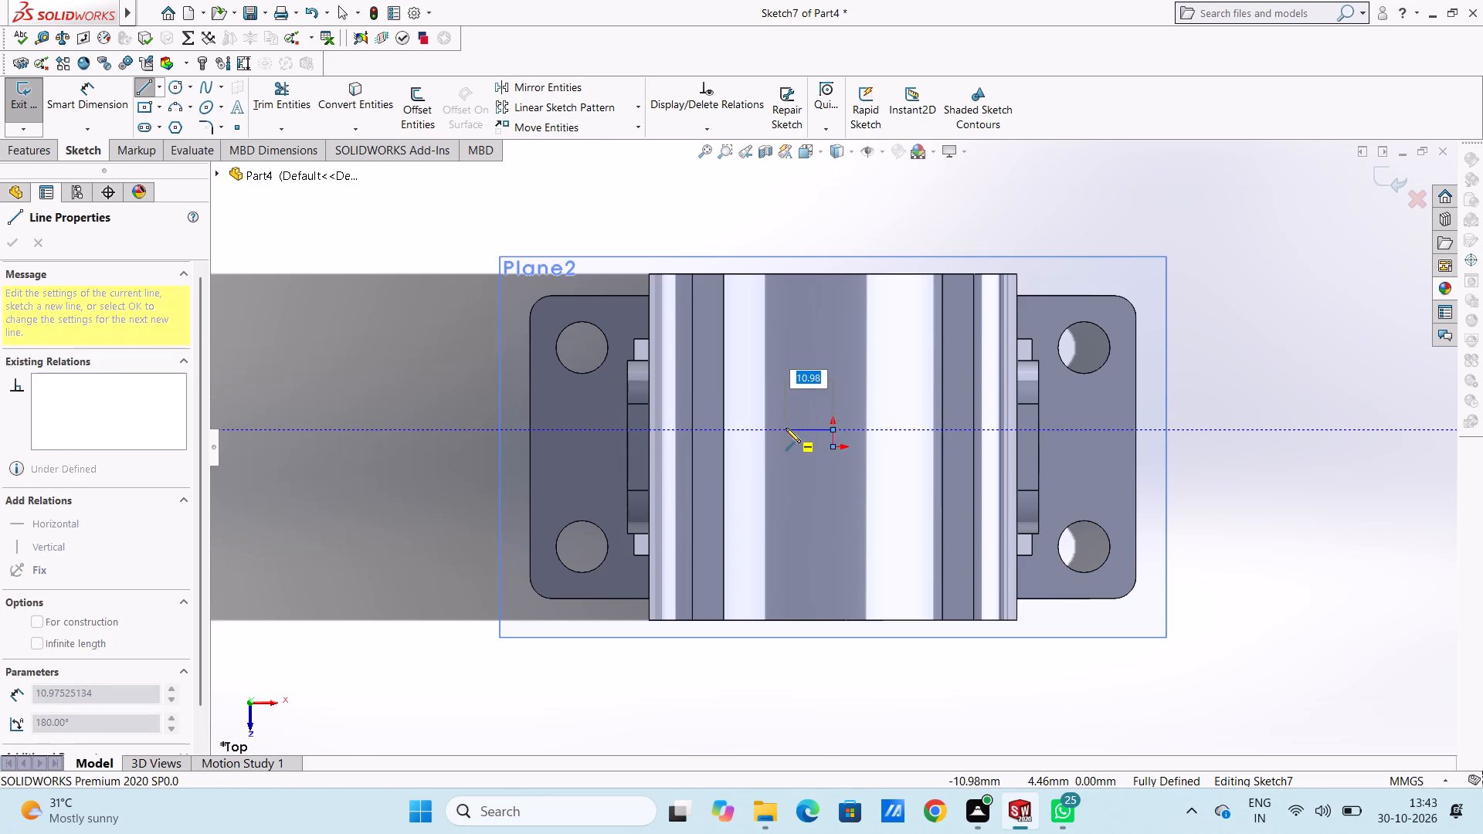
key(7)
key(Return)
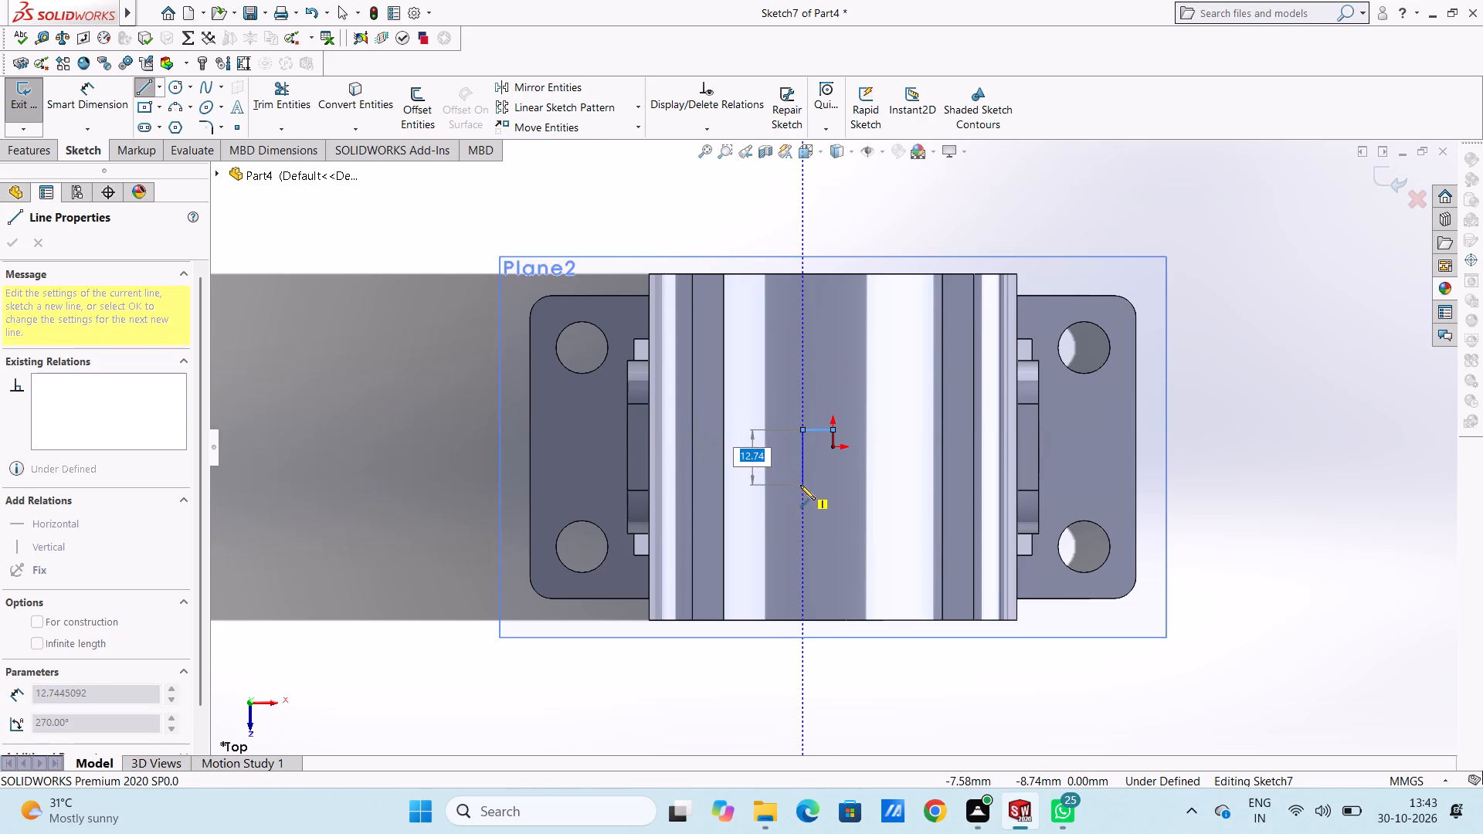
key(8)
key(Return)
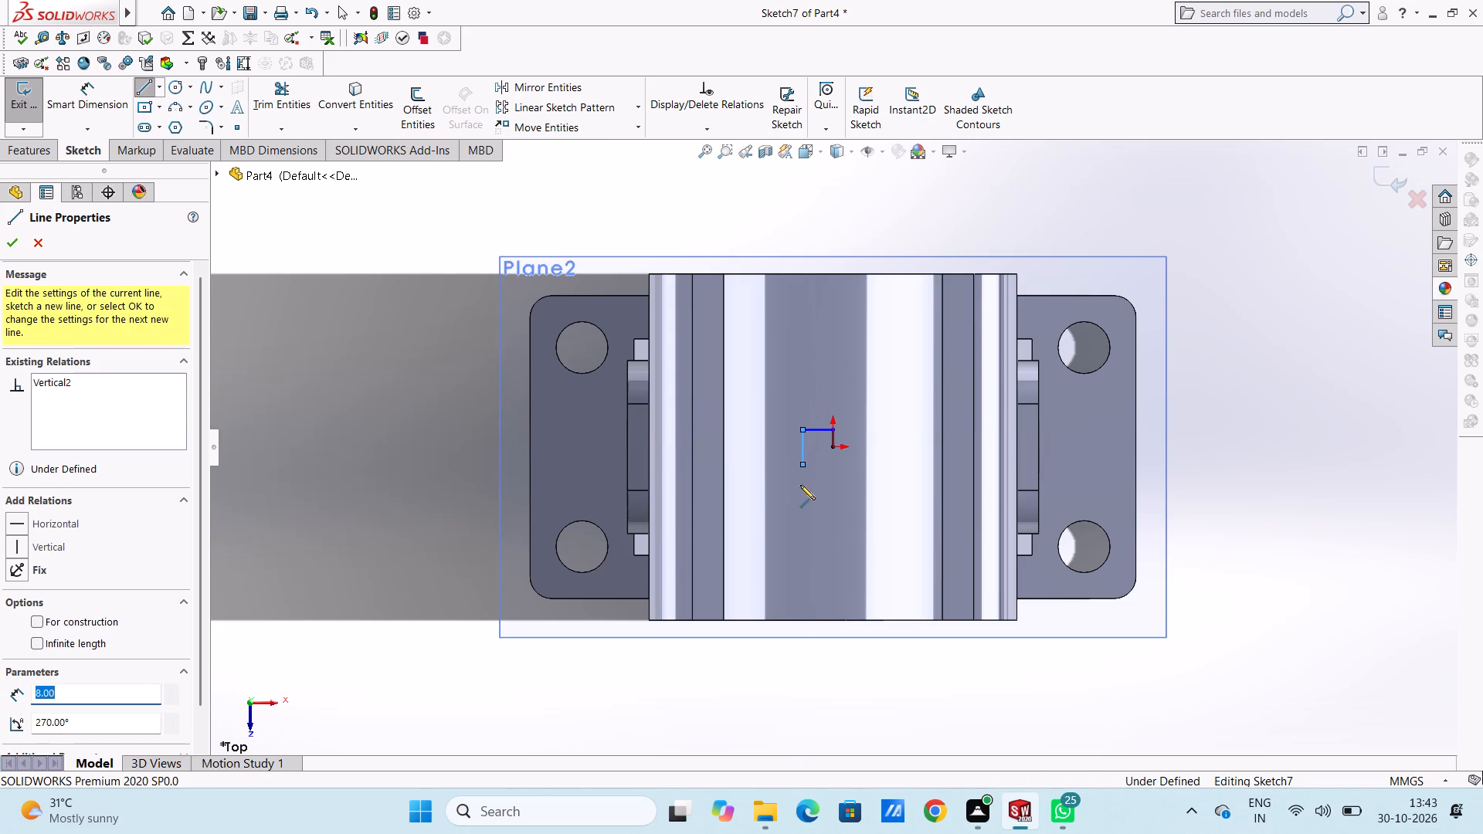
click(834, 463)
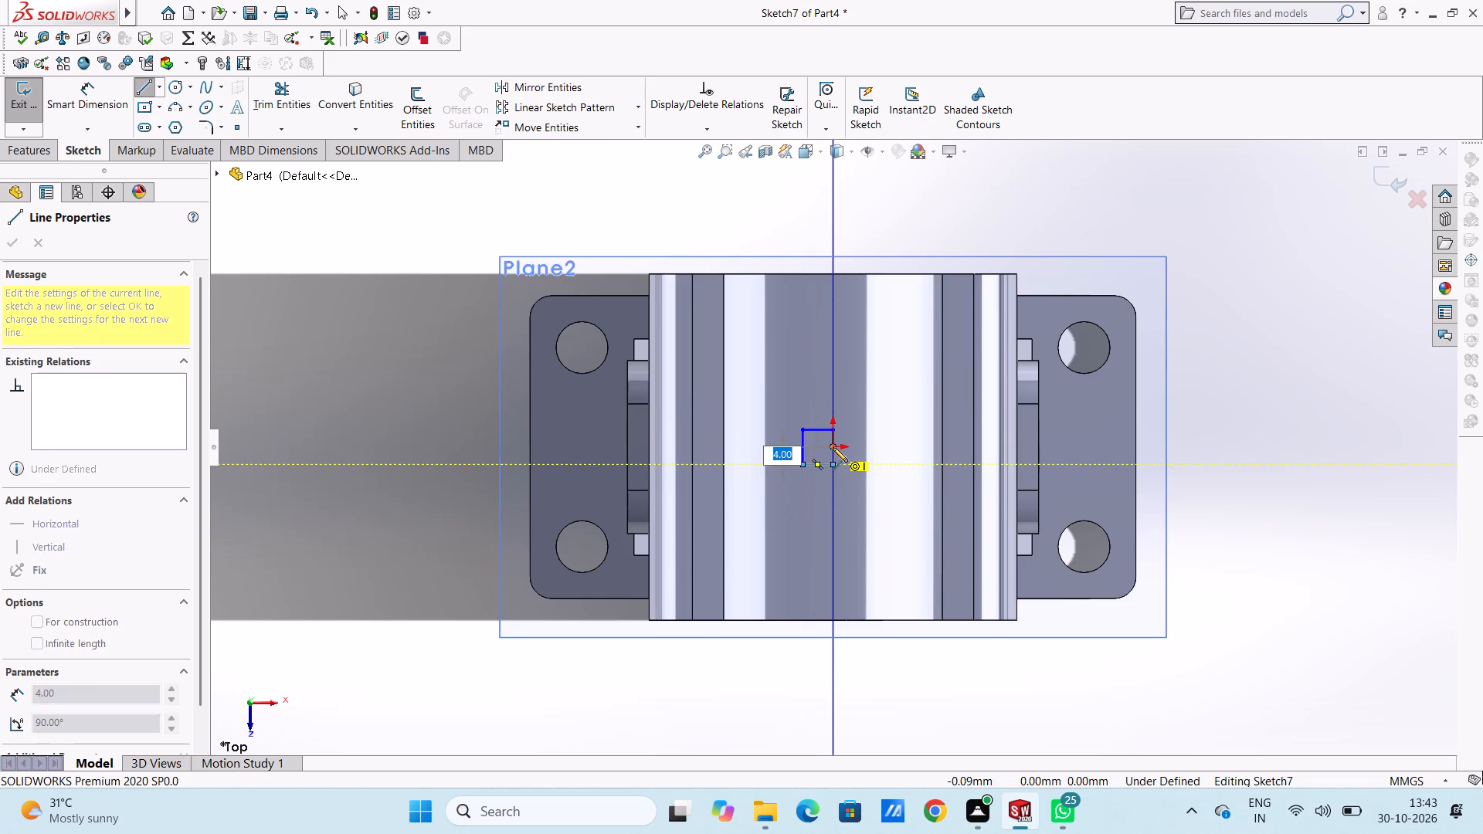
click(833, 447)
right_click(1152, 185)
click(1176, 199)
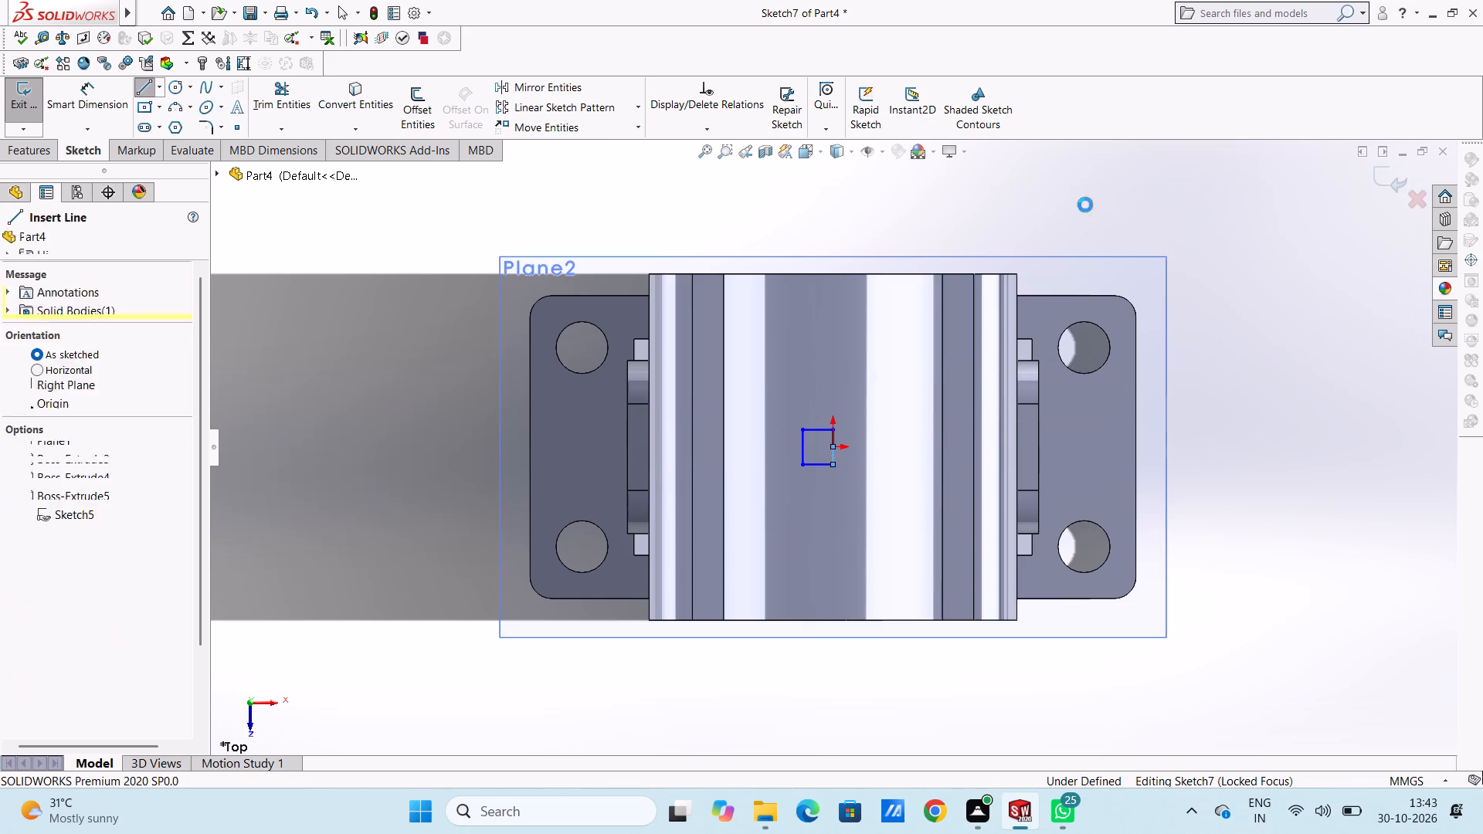
click(1069, 203)
Draw a 7 by 8 mm corner rectangle over the line profile, matching its opposite corners.
scroll(832, 478, down, 4)
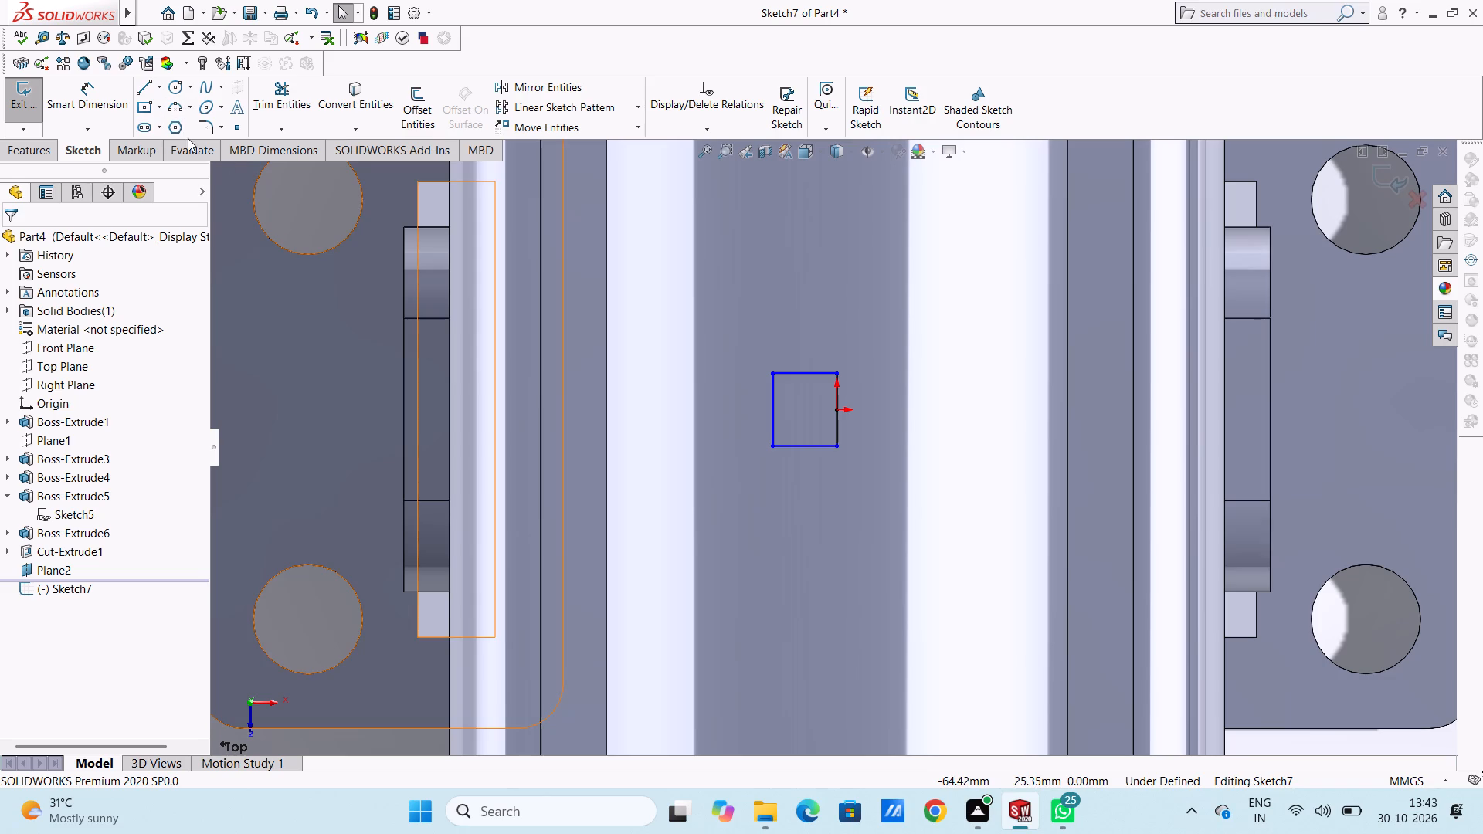
click(162, 106)
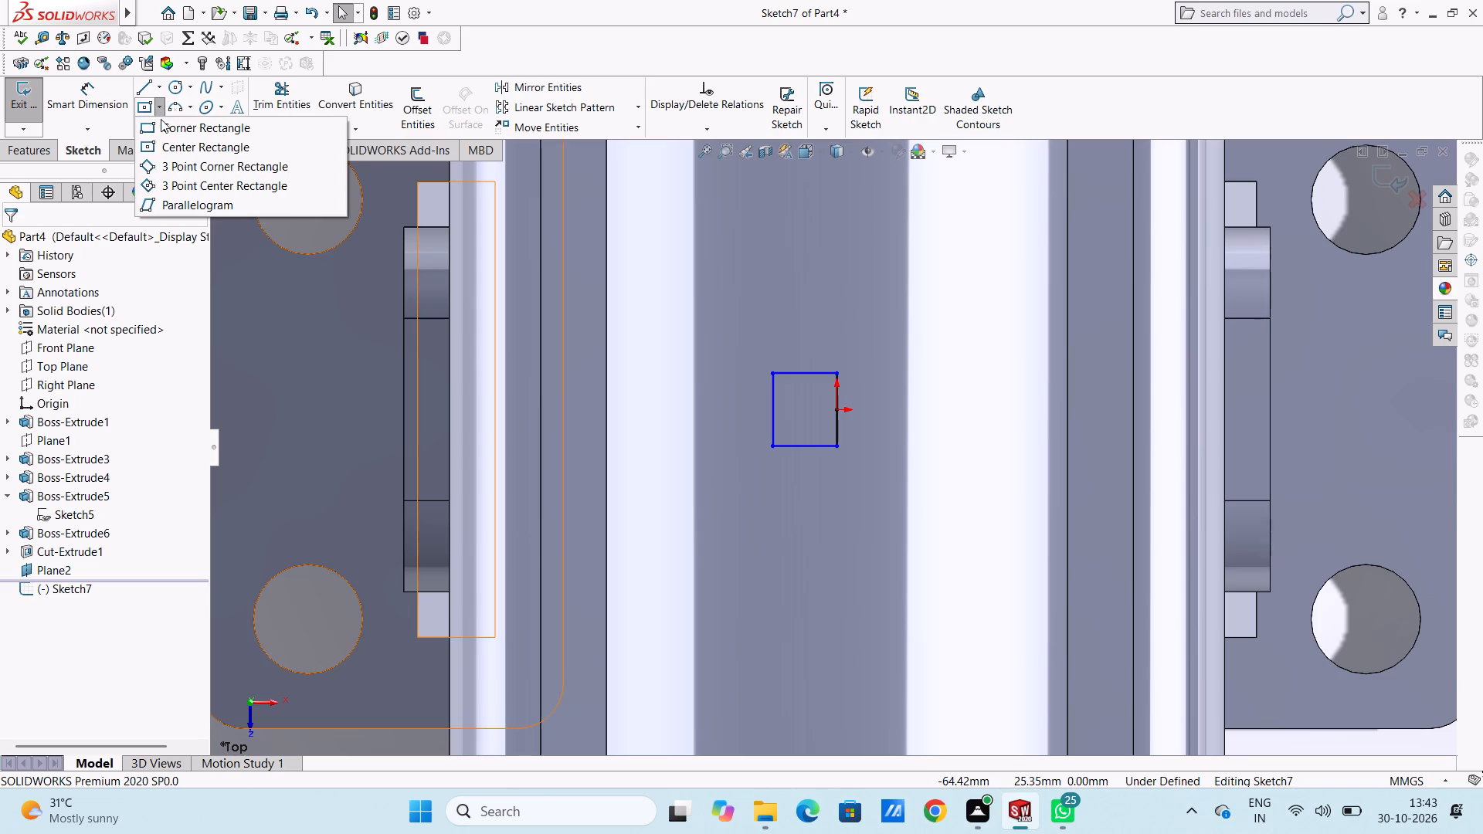
click(154, 127)
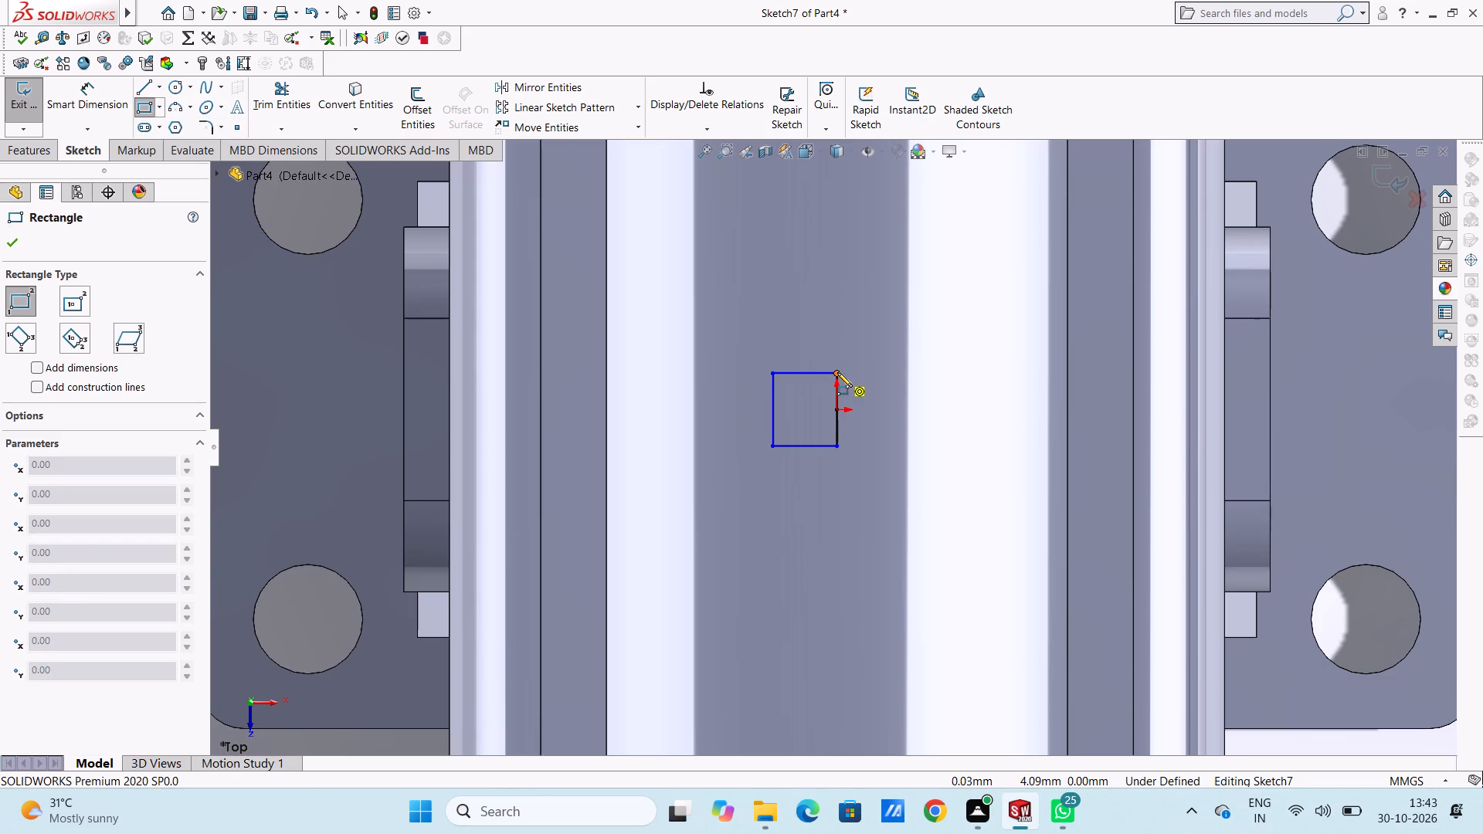
click(837, 372)
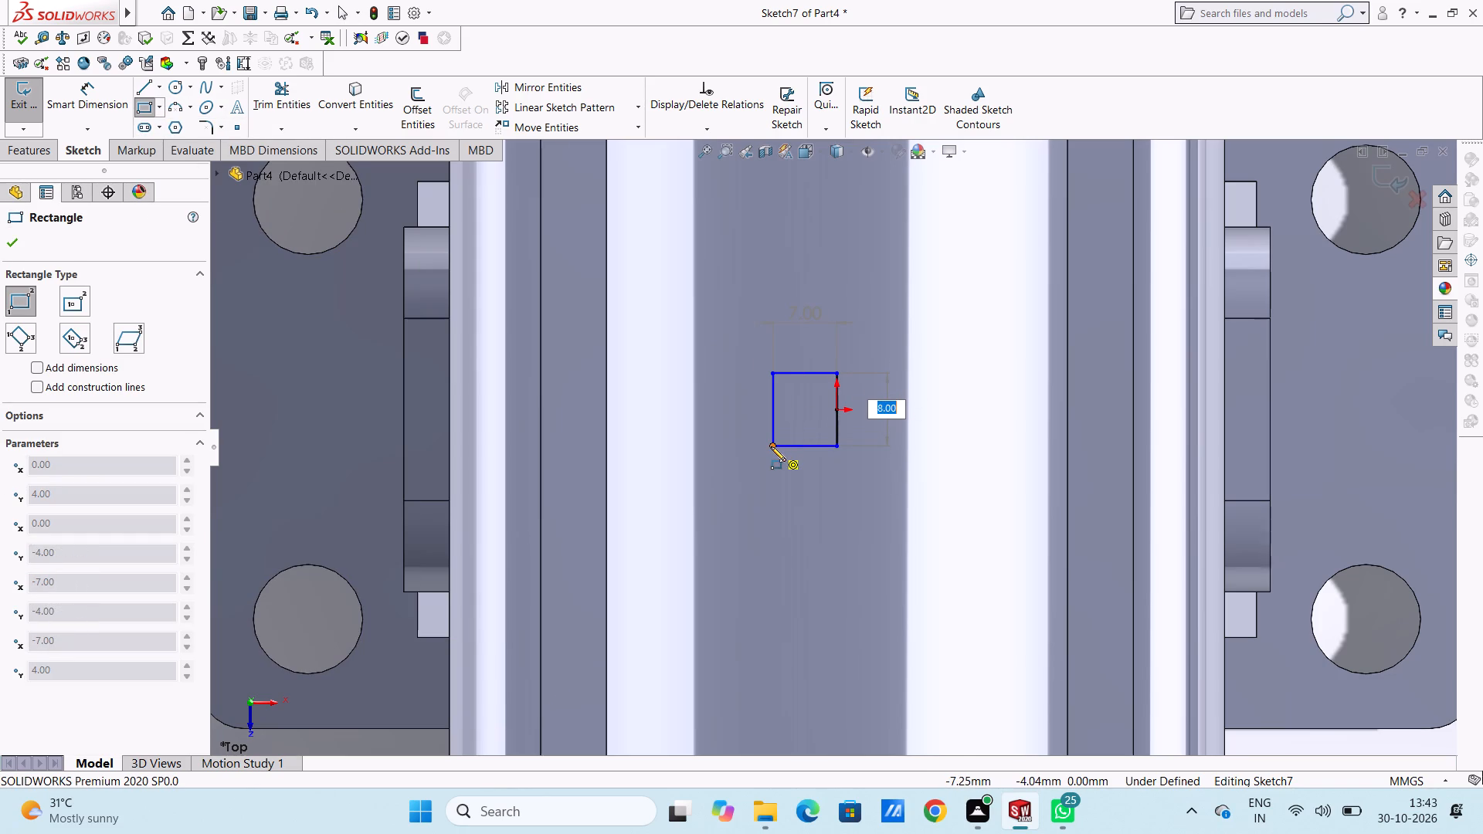
click(771, 446)
scroll(765, 440, up, 9)
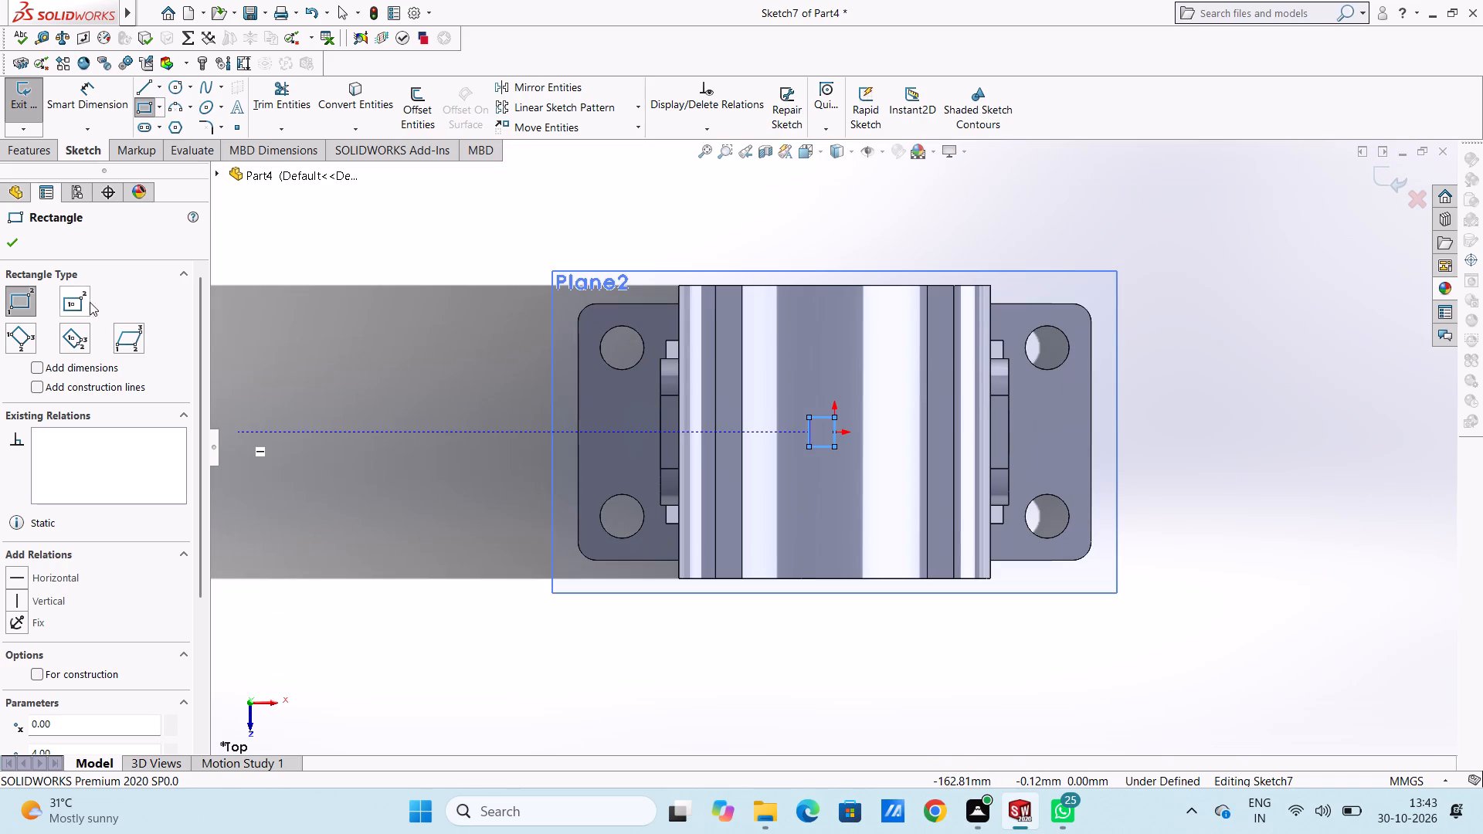
click(14, 245)
click(443, 351)
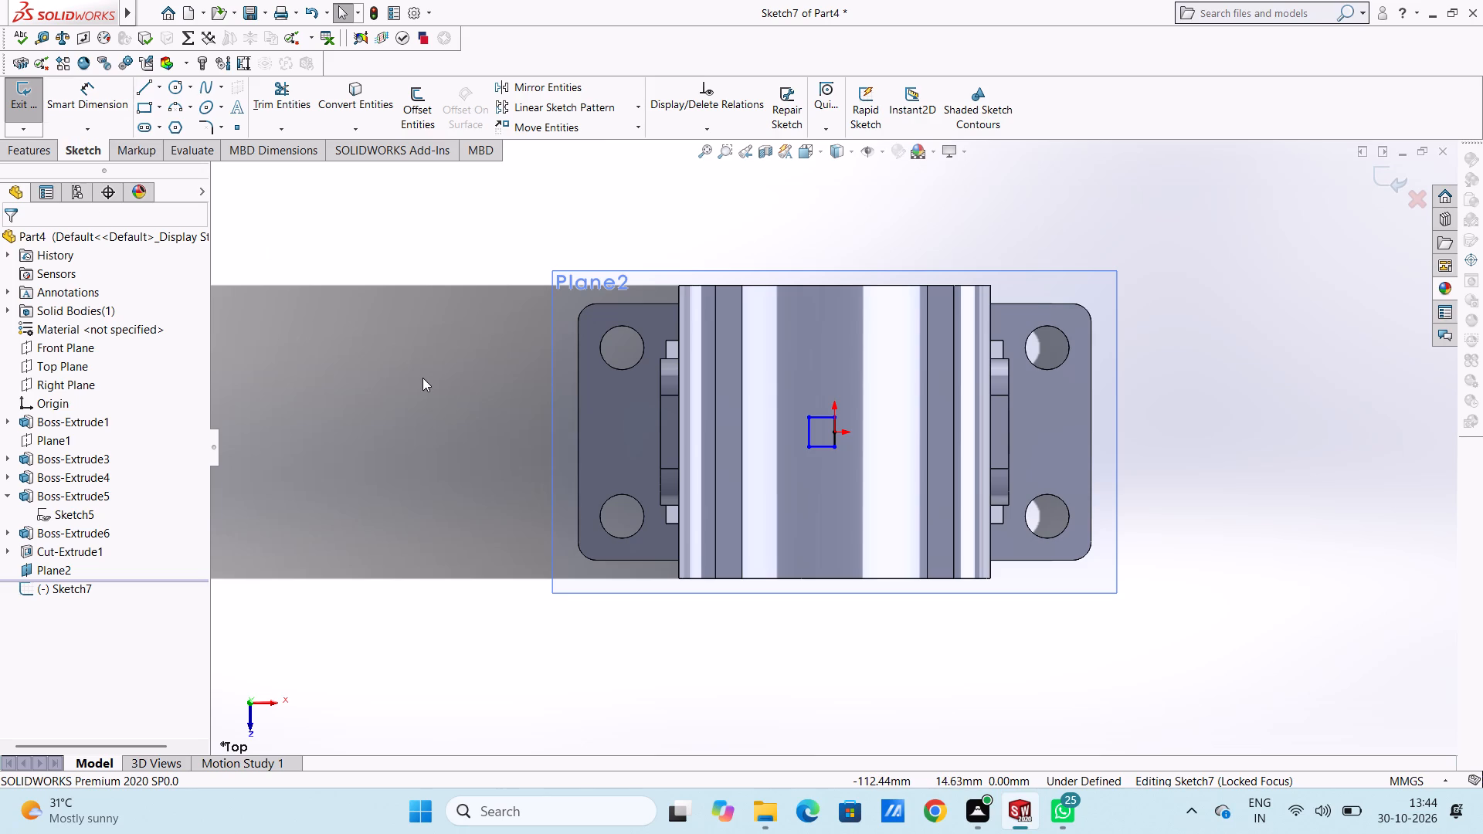
Draw a vertical midpoint line centered on the origin with a 7 mm half-length.
click(162, 86)
click(181, 140)
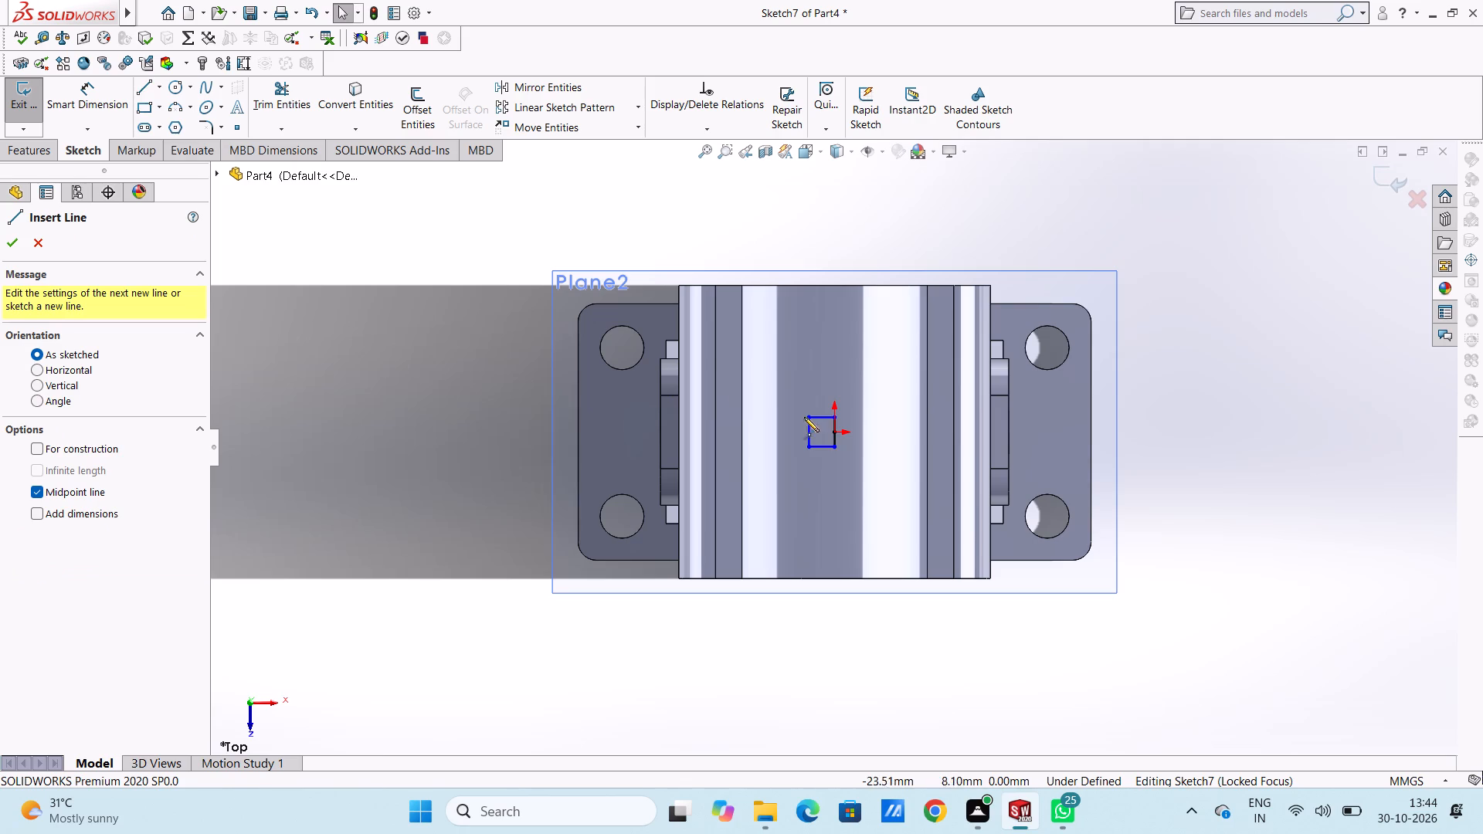
click(836, 433)
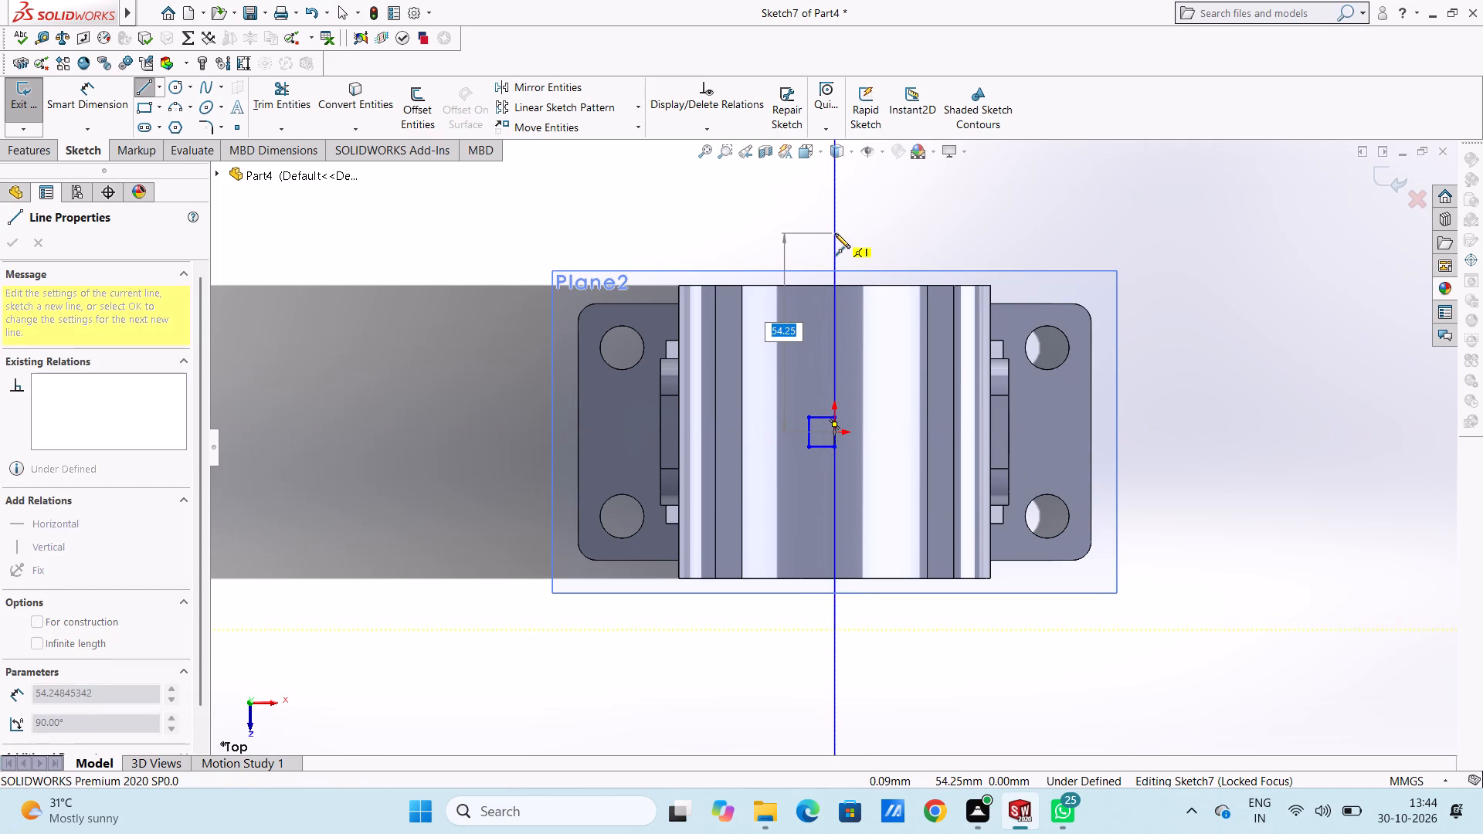
key(7)
key(Return)
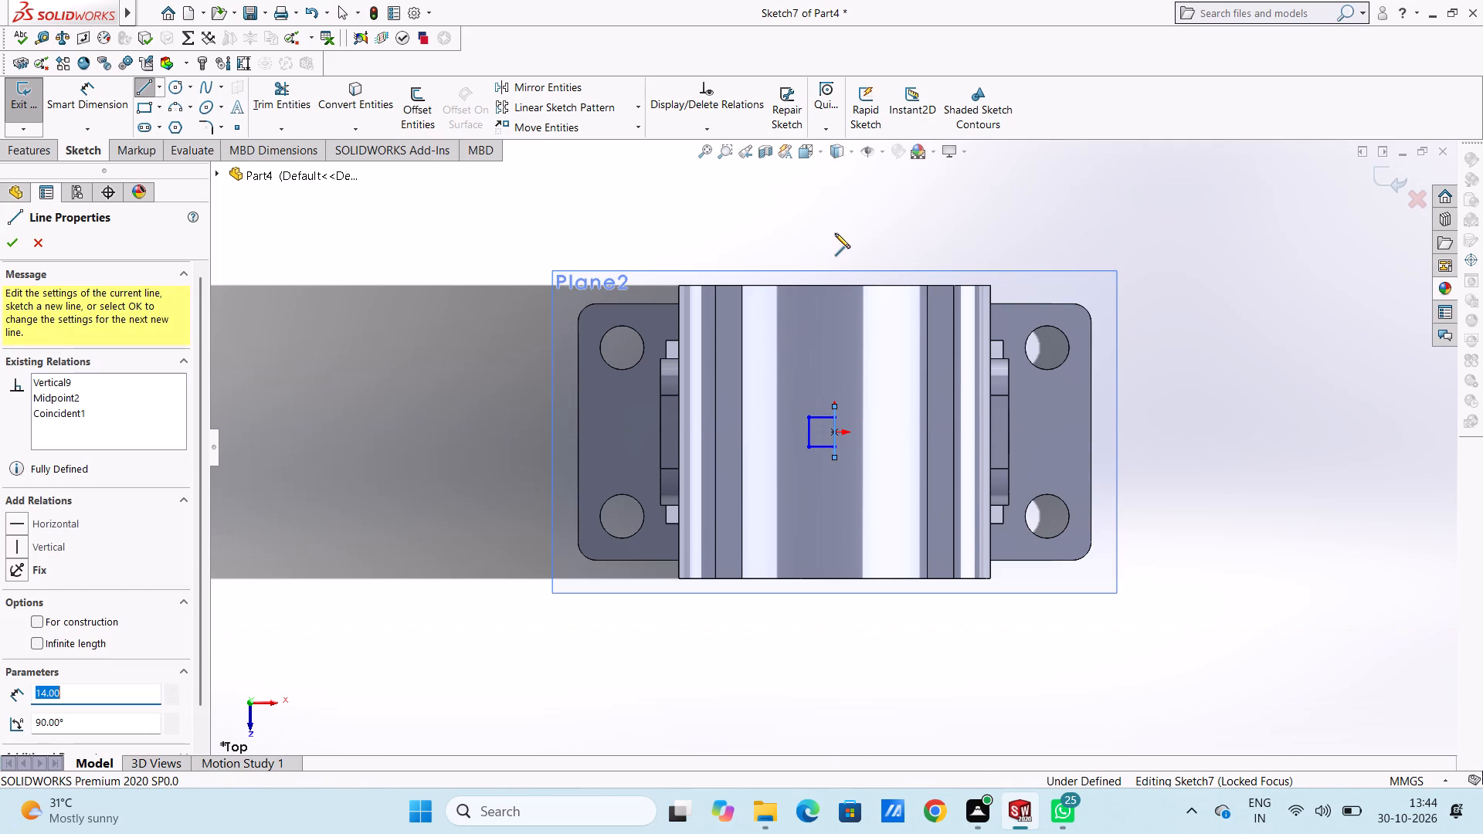
right_click(1068, 219)
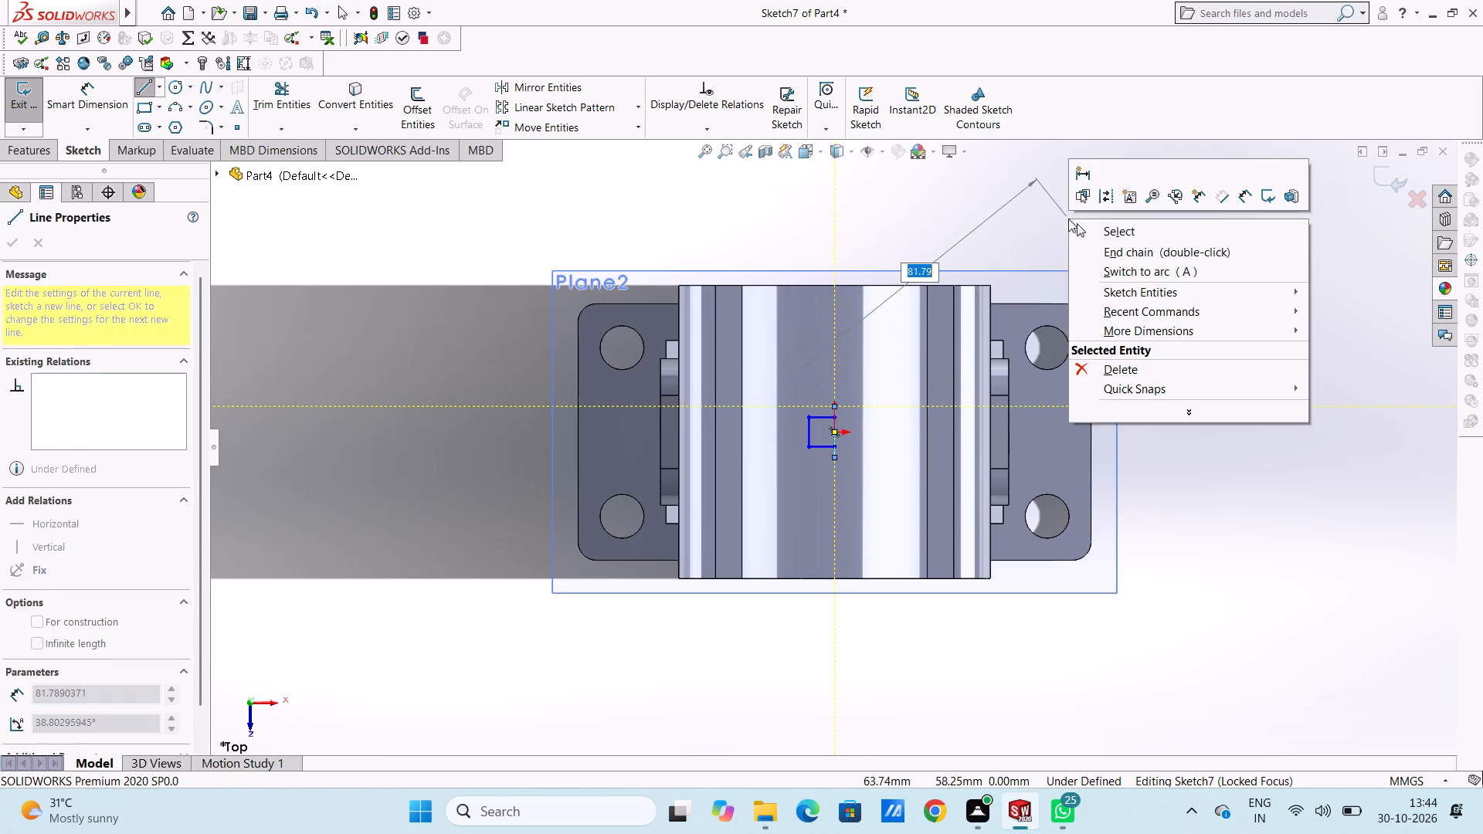
click(1083, 225)
click(960, 220)
Dimension the vertical distance from the origin to the midpoint line's lower endpoint.
scroll(860, 485, down, 4)
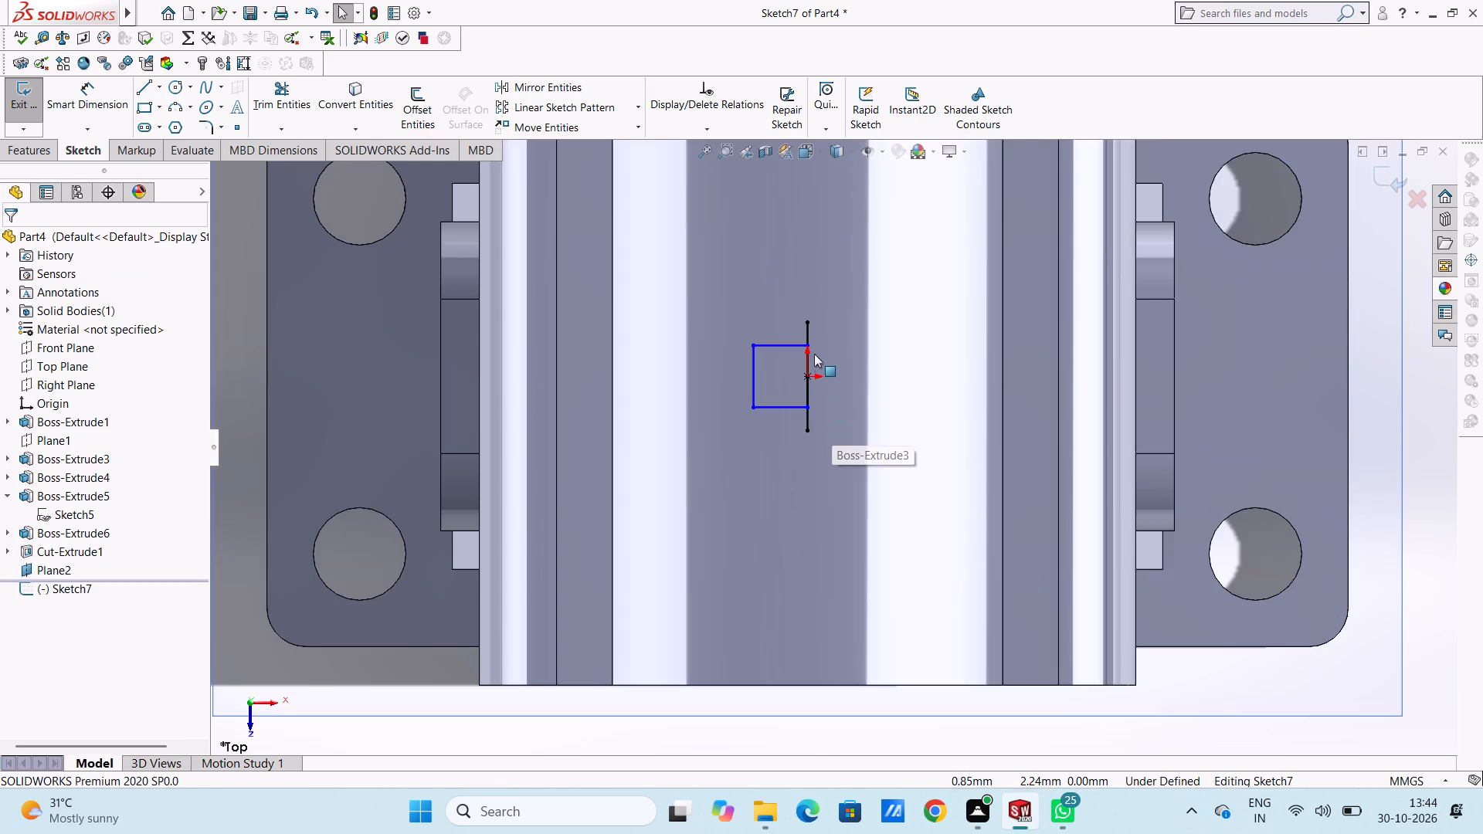
scroll(813, 349, down, 6)
scroll(800, 492, up, 4)
scroll(818, 544, down, 2)
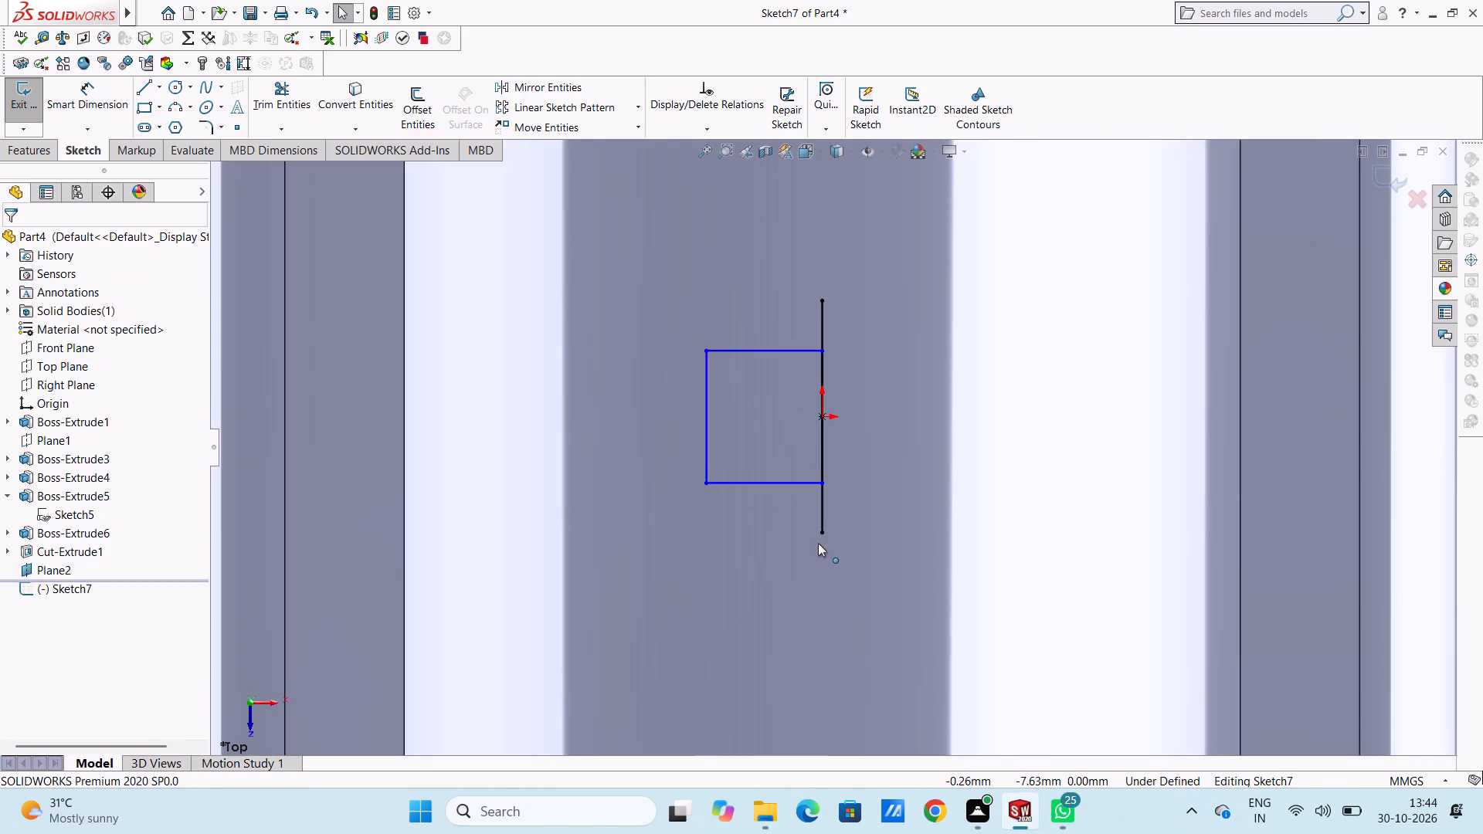
scroll(1094, 471, up, 4)
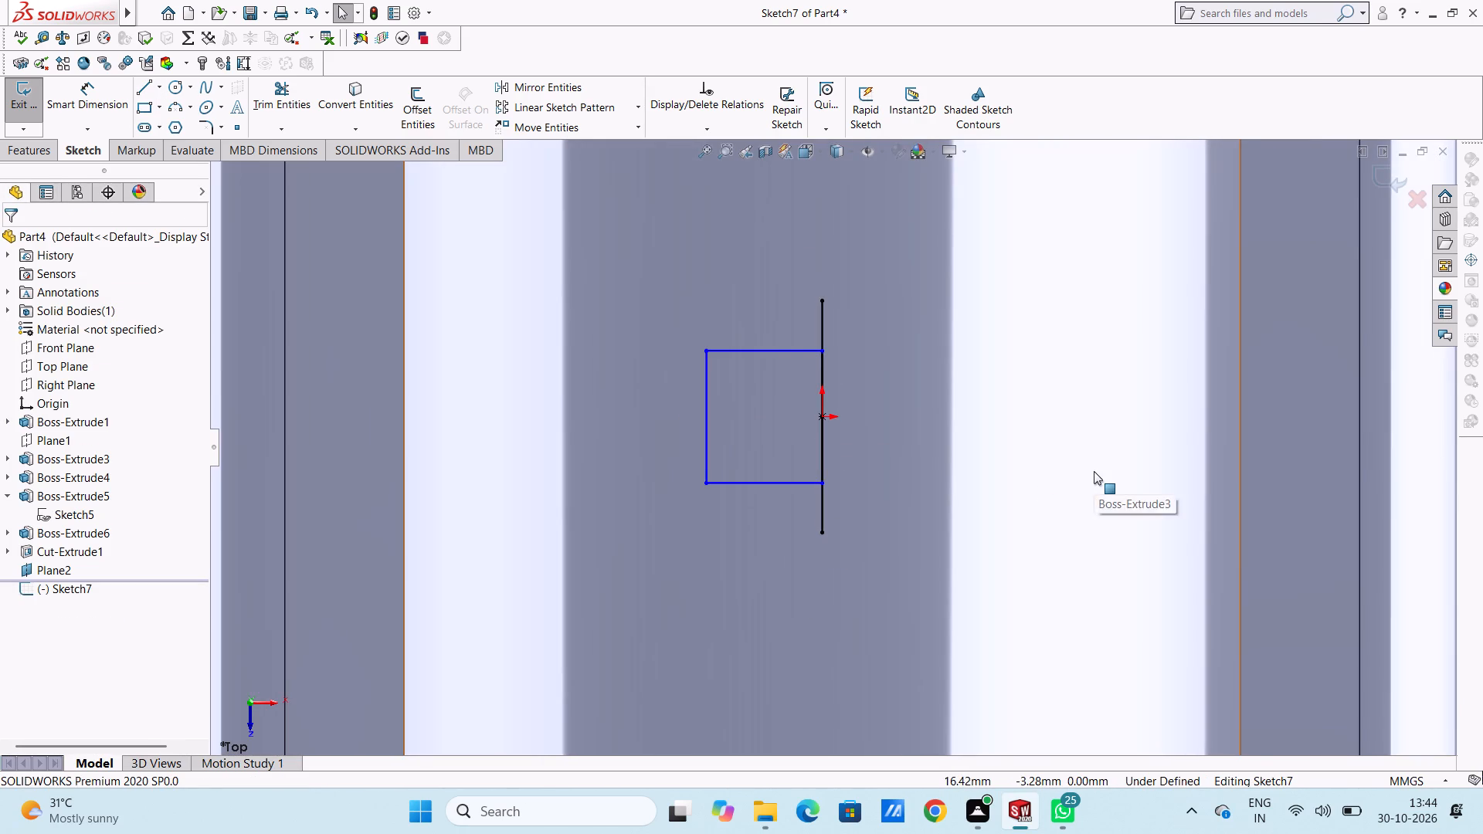
click(88, 108)
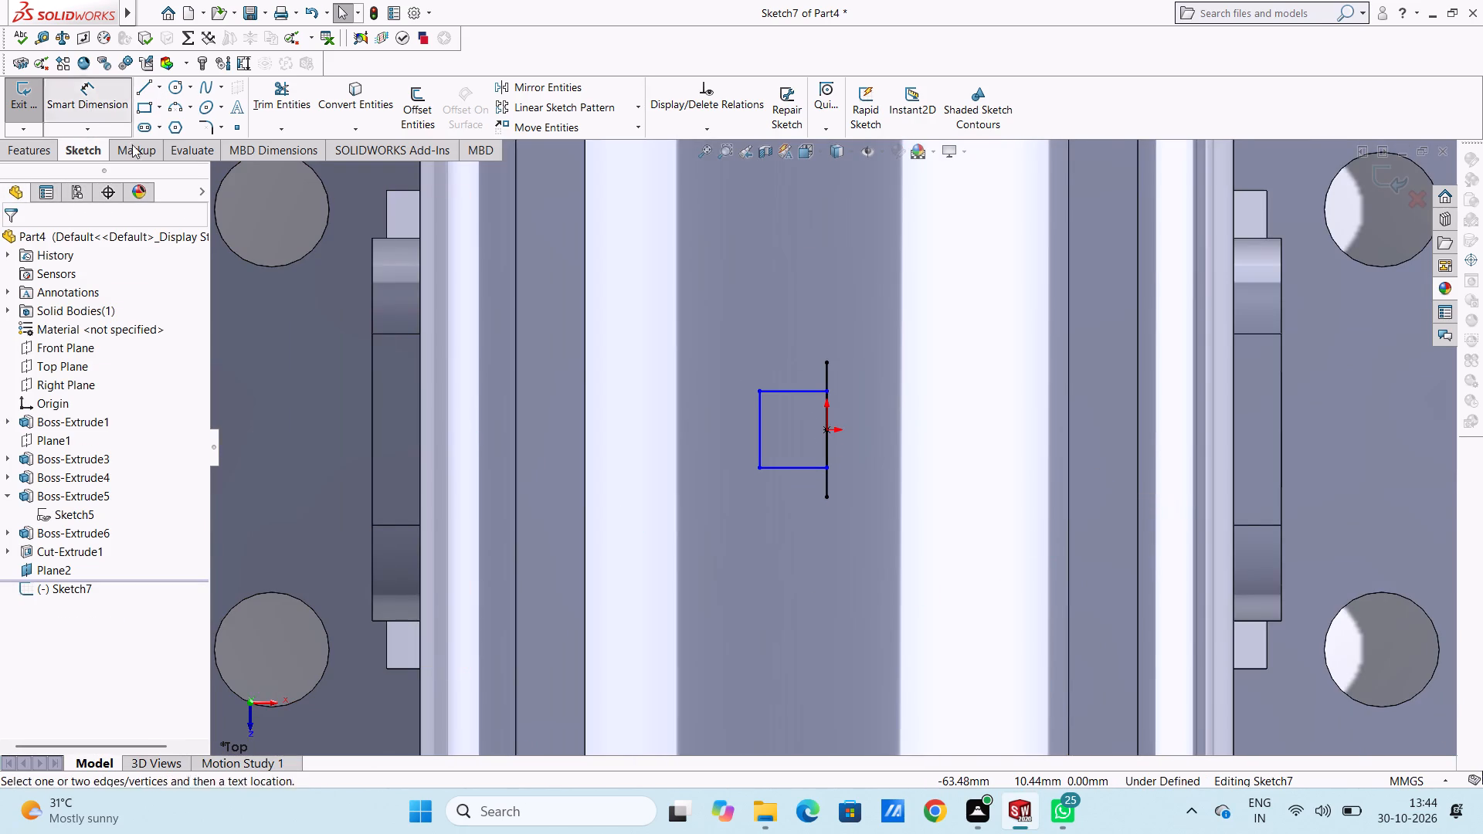
click(830, 499)
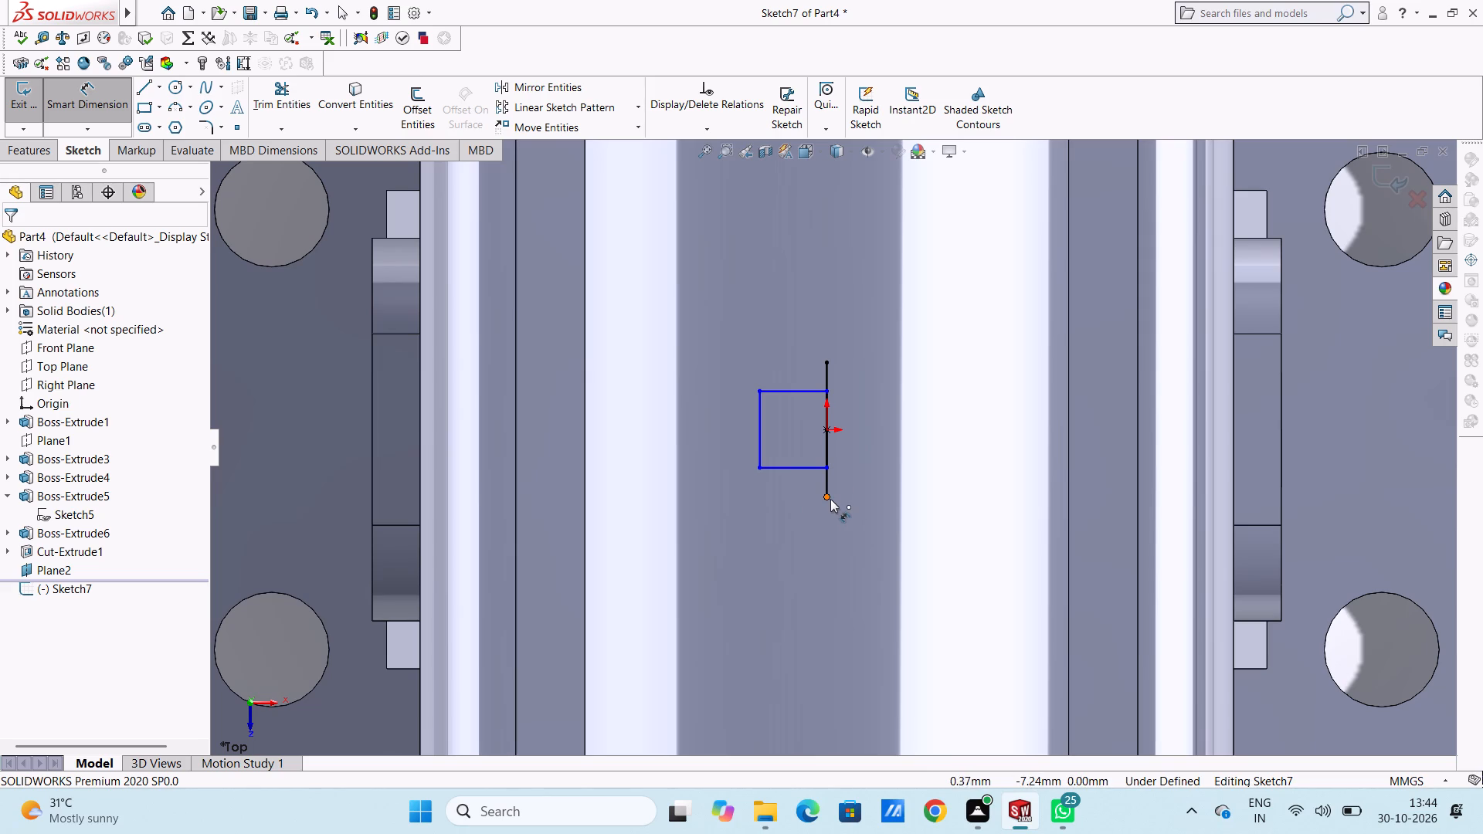
click(831, 429)
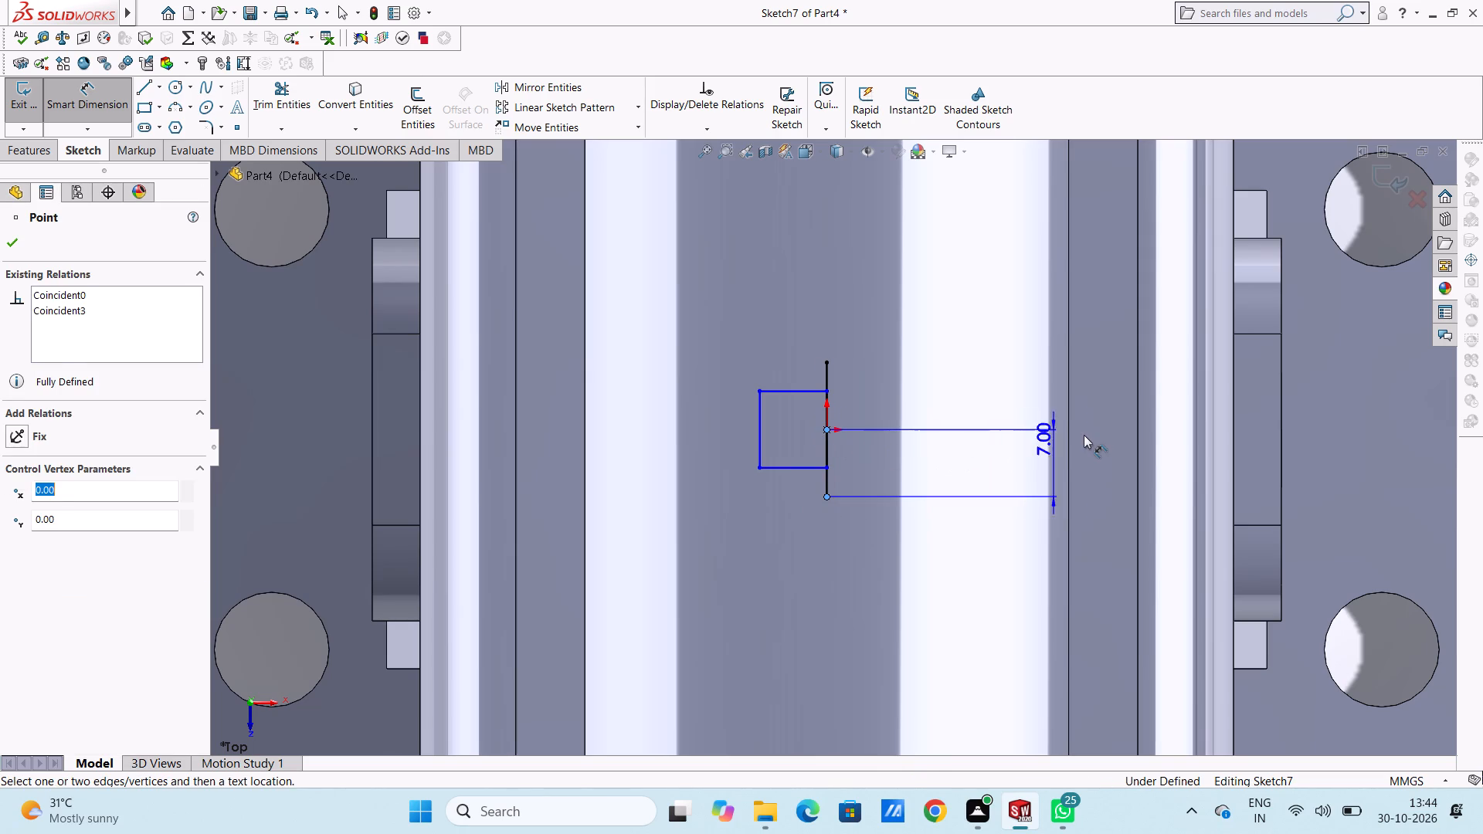
click(1084, 435)
click(1017, 407)
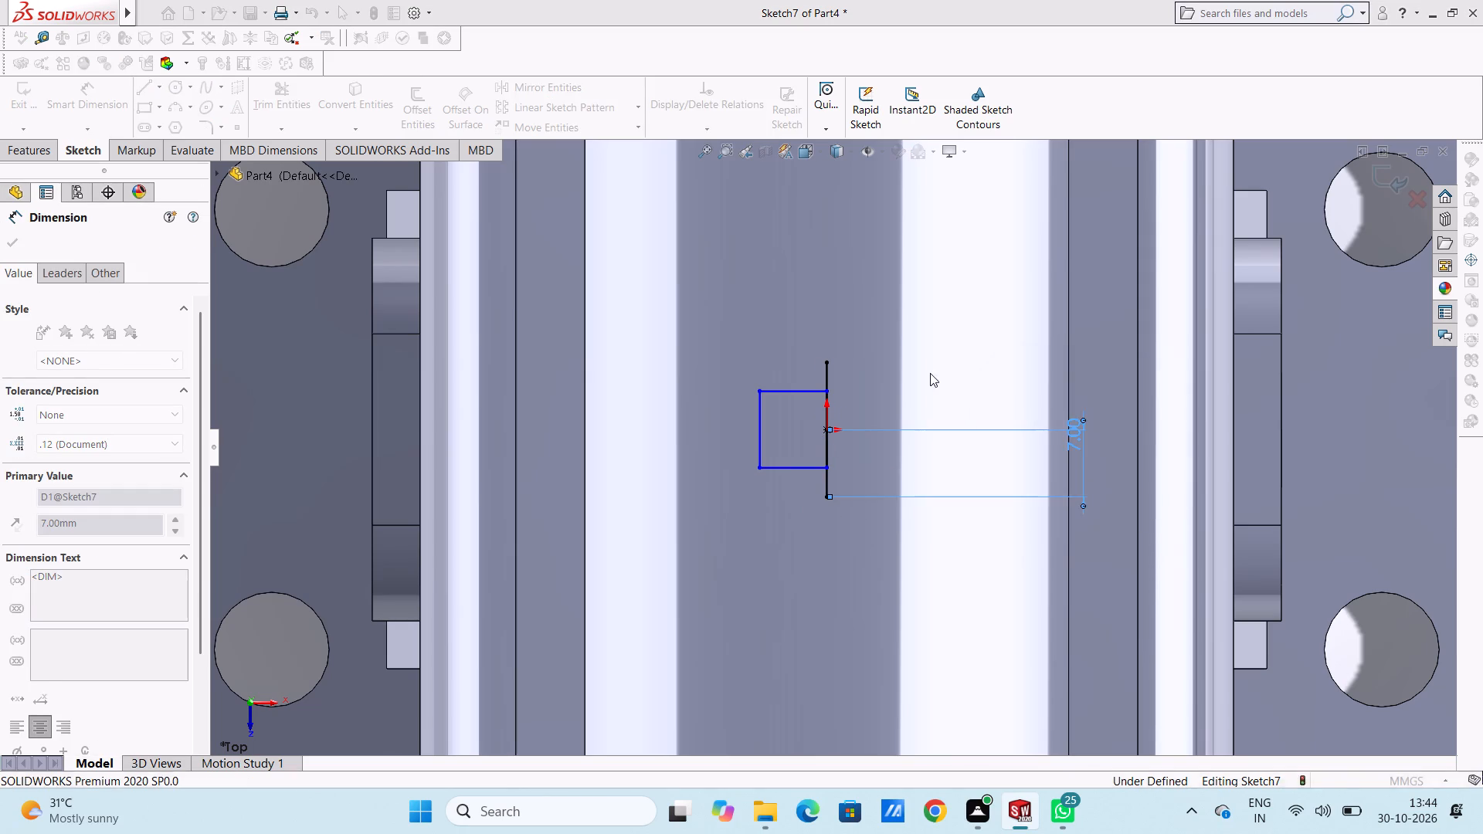
click(930, 373)
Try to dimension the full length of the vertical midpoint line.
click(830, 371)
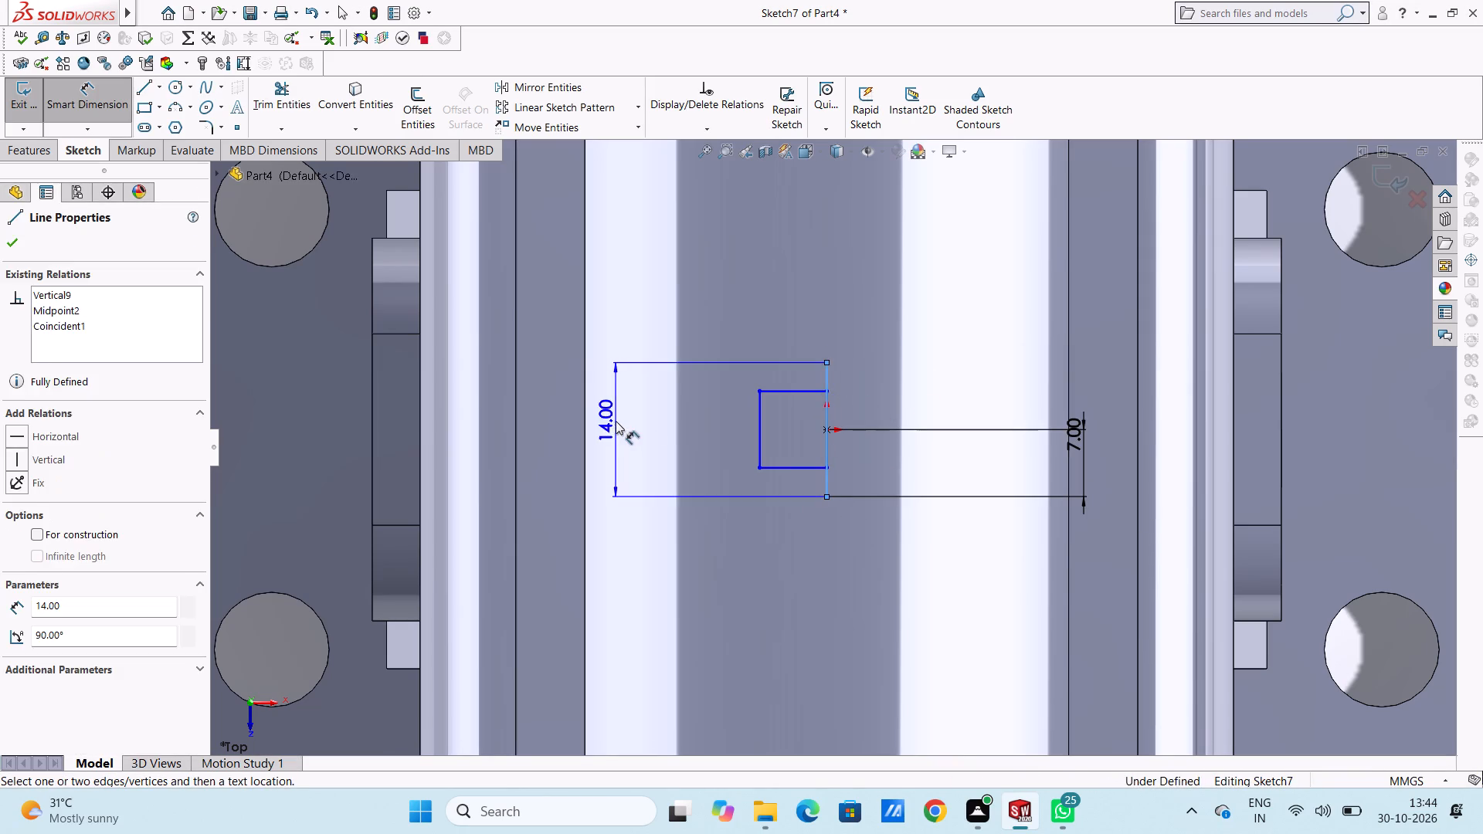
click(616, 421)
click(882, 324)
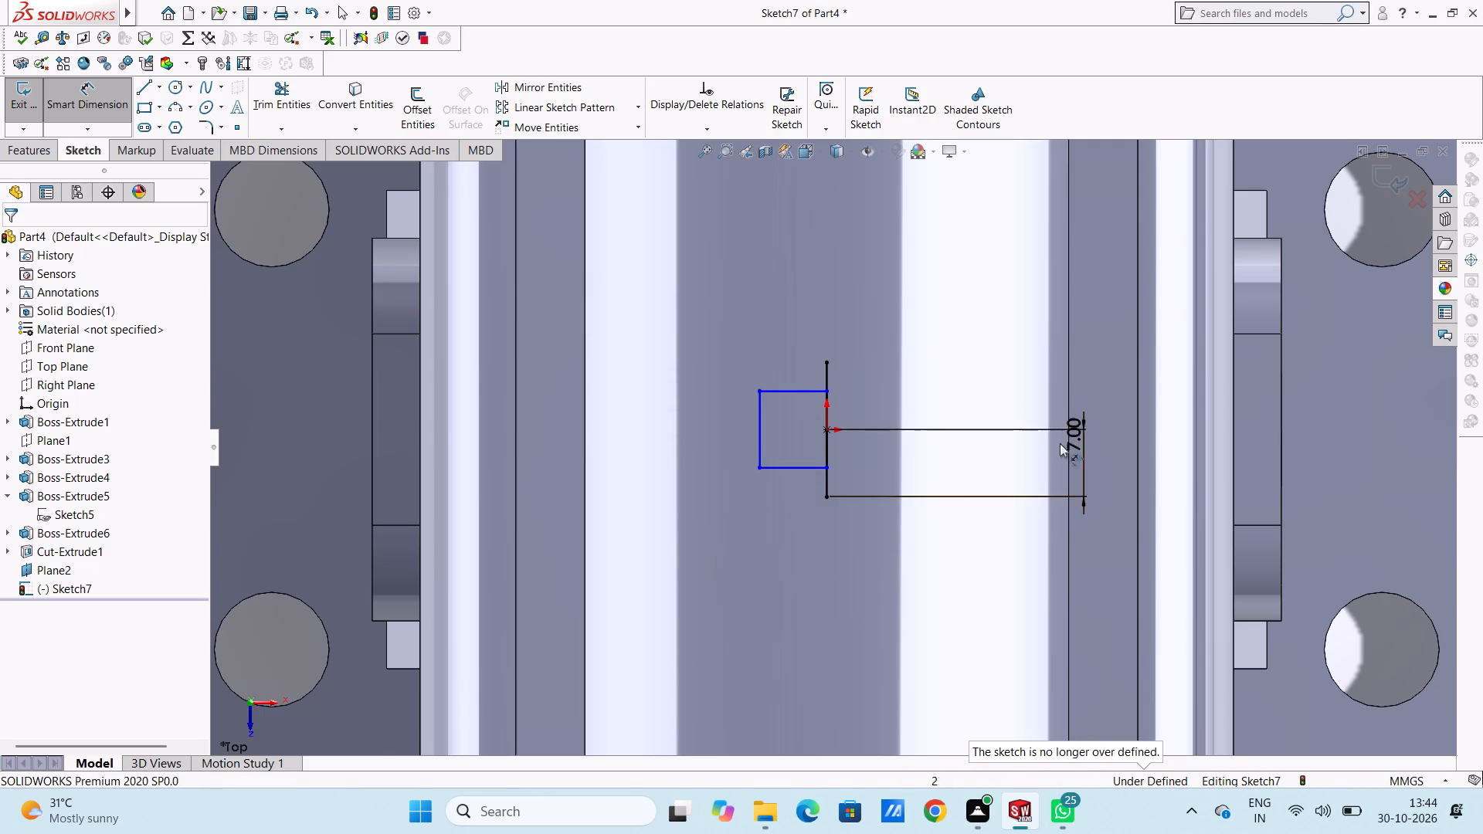
Move the vertical line's 7 mm half-length dimension to the negative X side of the sketch, past the rectangle.
drag(1079, 439, 372, 444)
scroll(565, 439, up, 5)
click(403, 435)
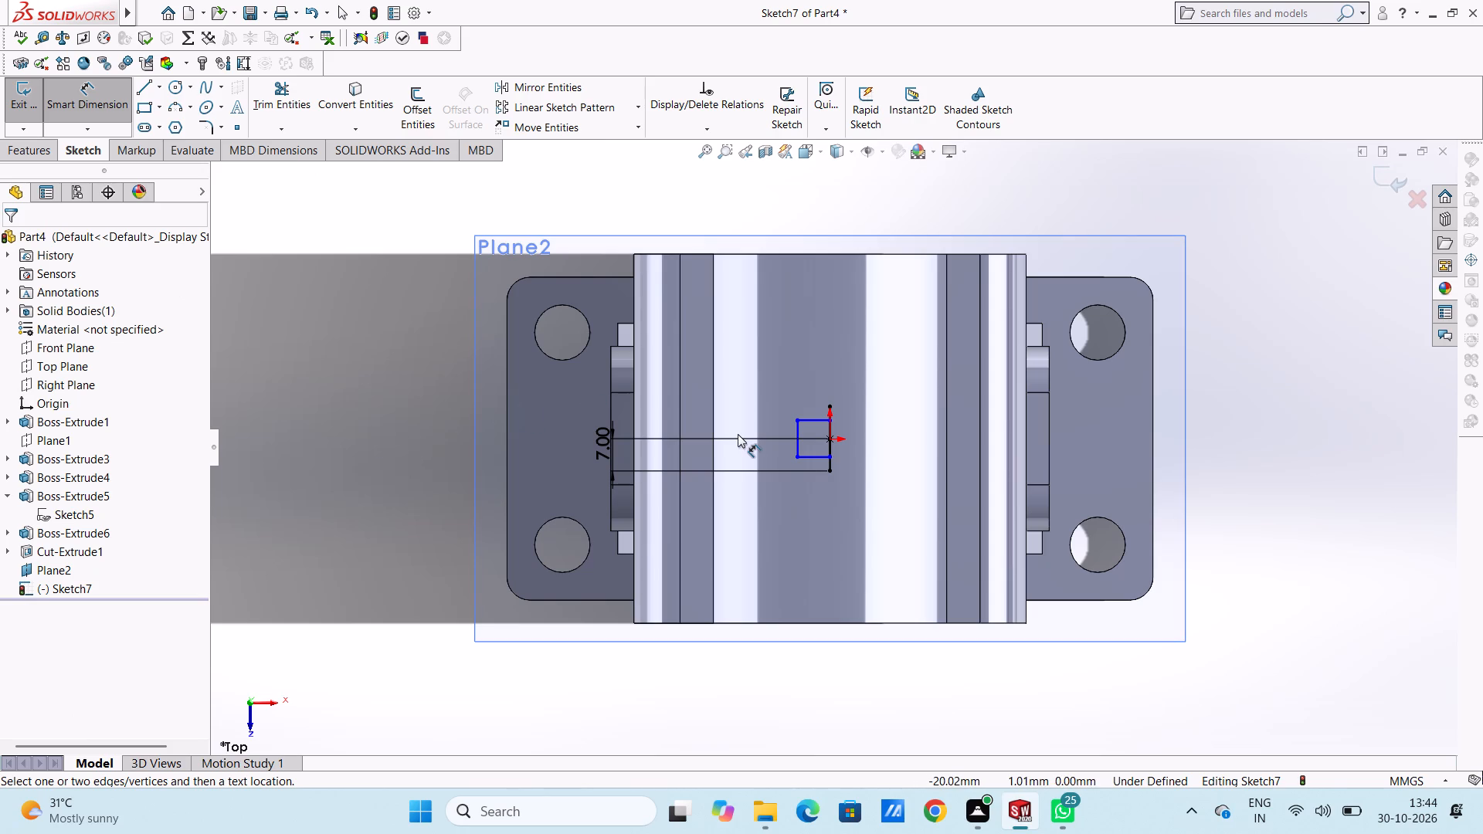
Draw a 9 mm horizontal line from the origin toward positive X.
scroll(929, 429, down, 3)
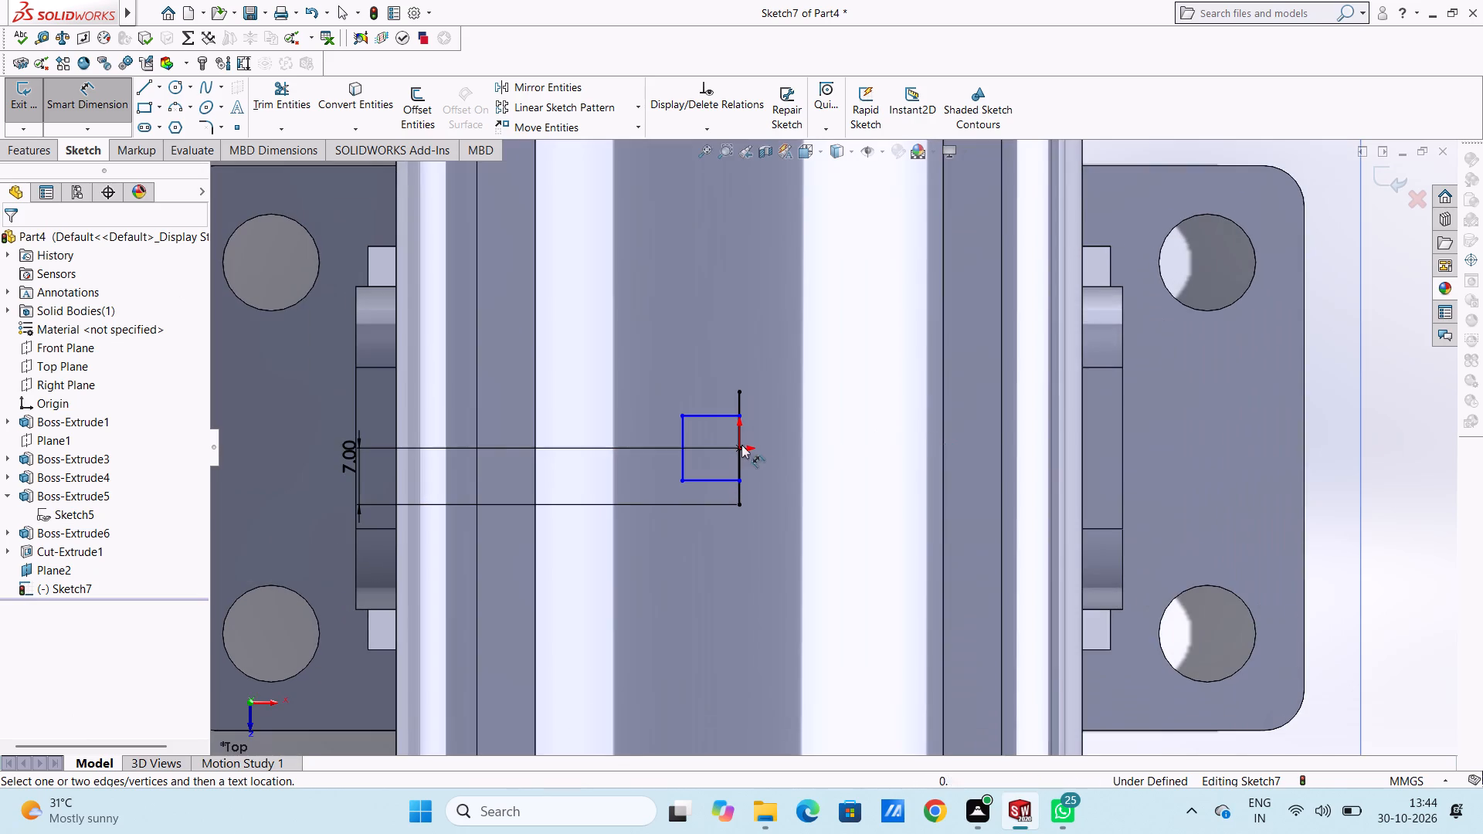
scroll(735, 433, up, 3)
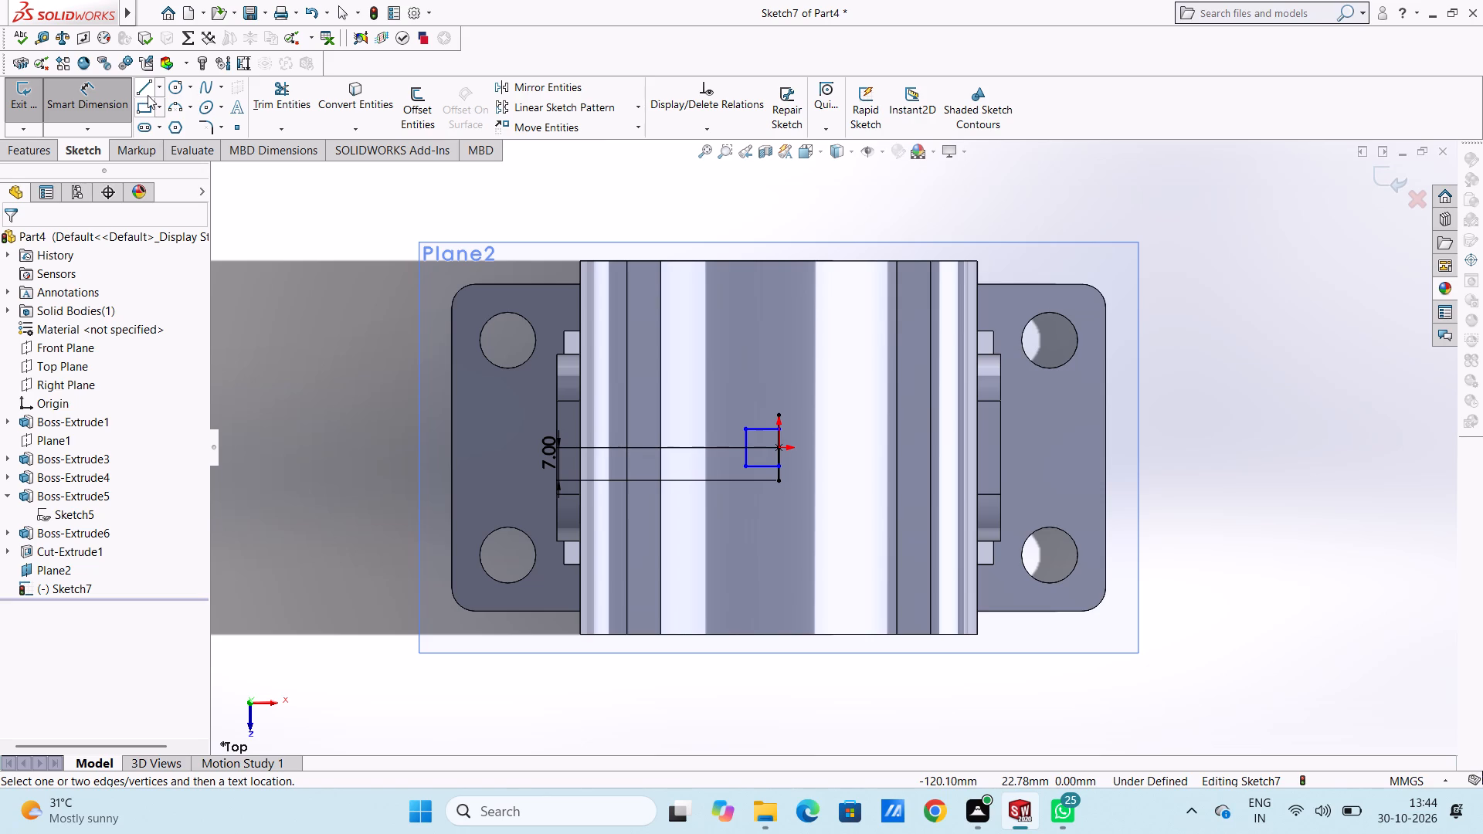
click(145, 88)
scroll(812, 507, down, 5)
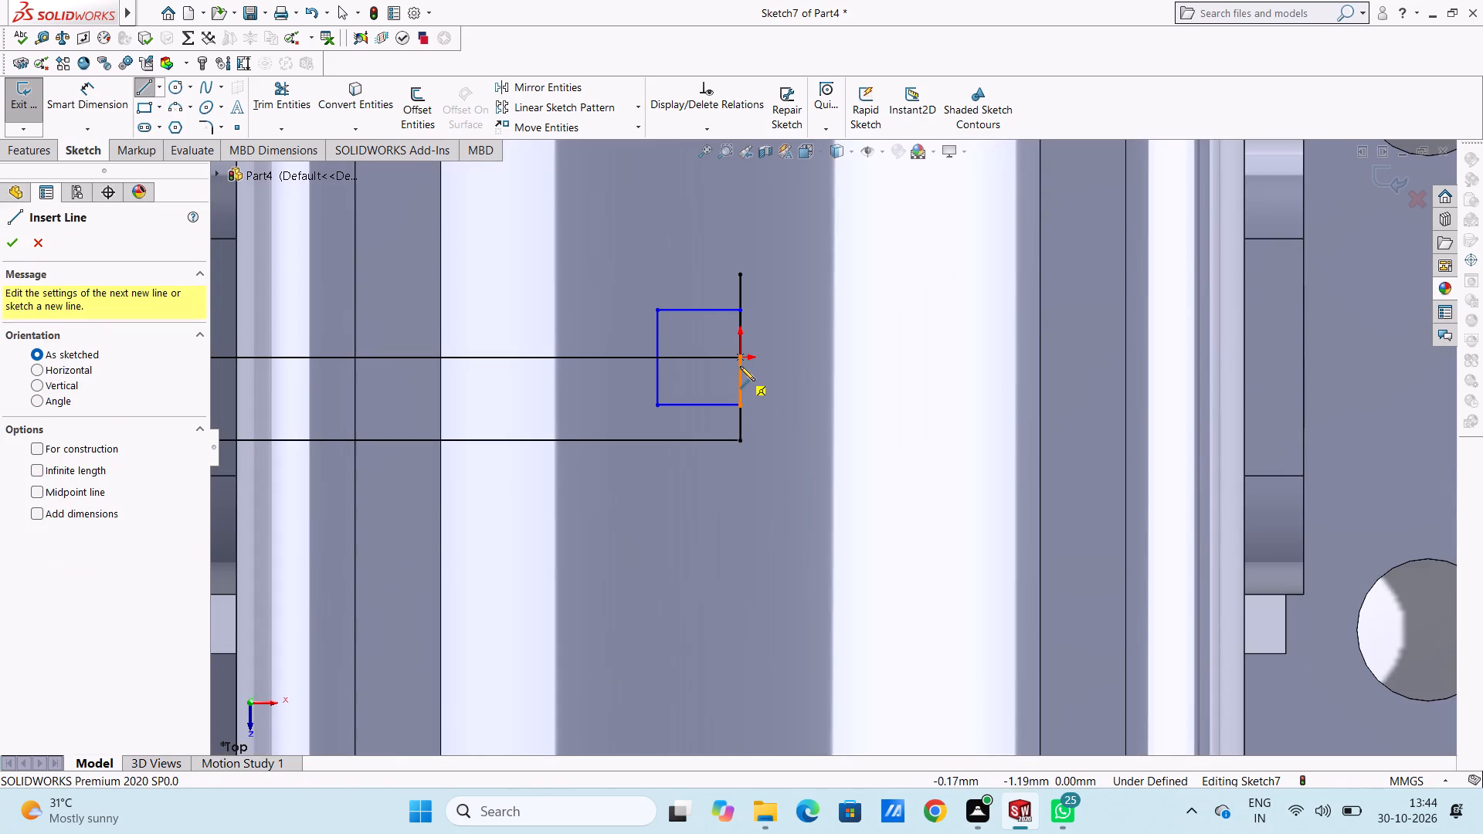
click(741, 356)
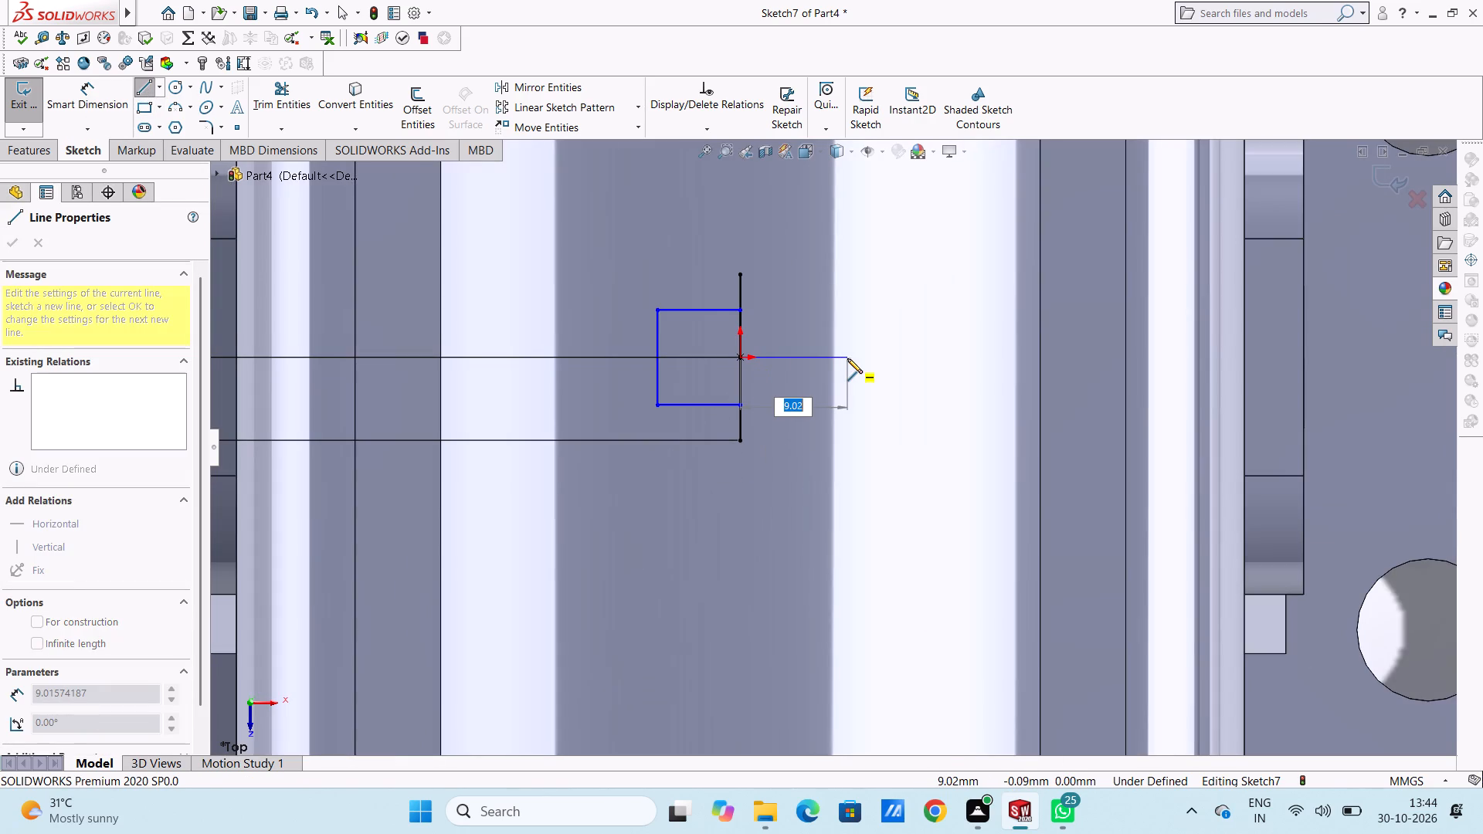
key(9)
key(Return)
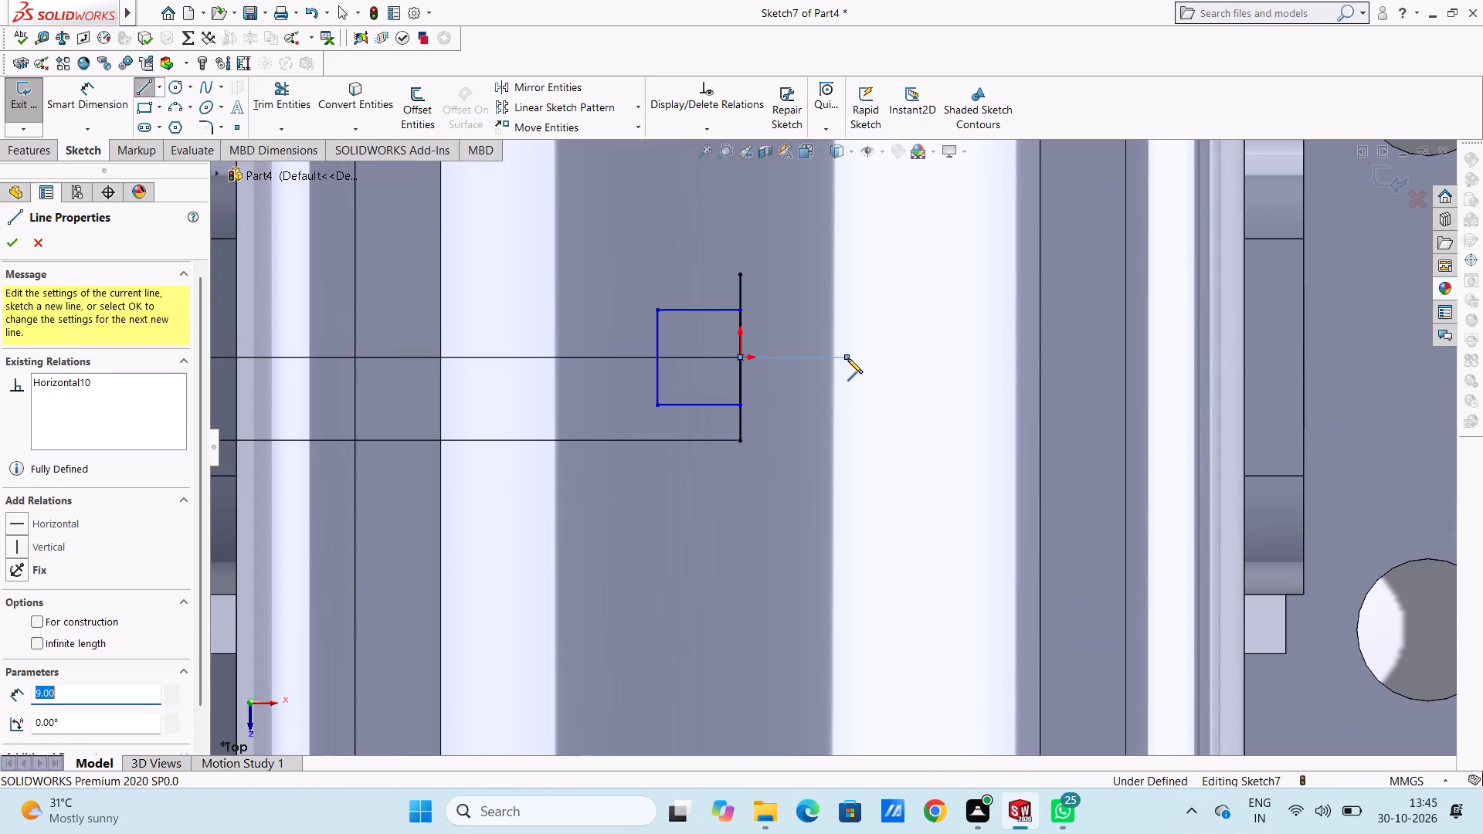
scroll(920, 344, up, 8)
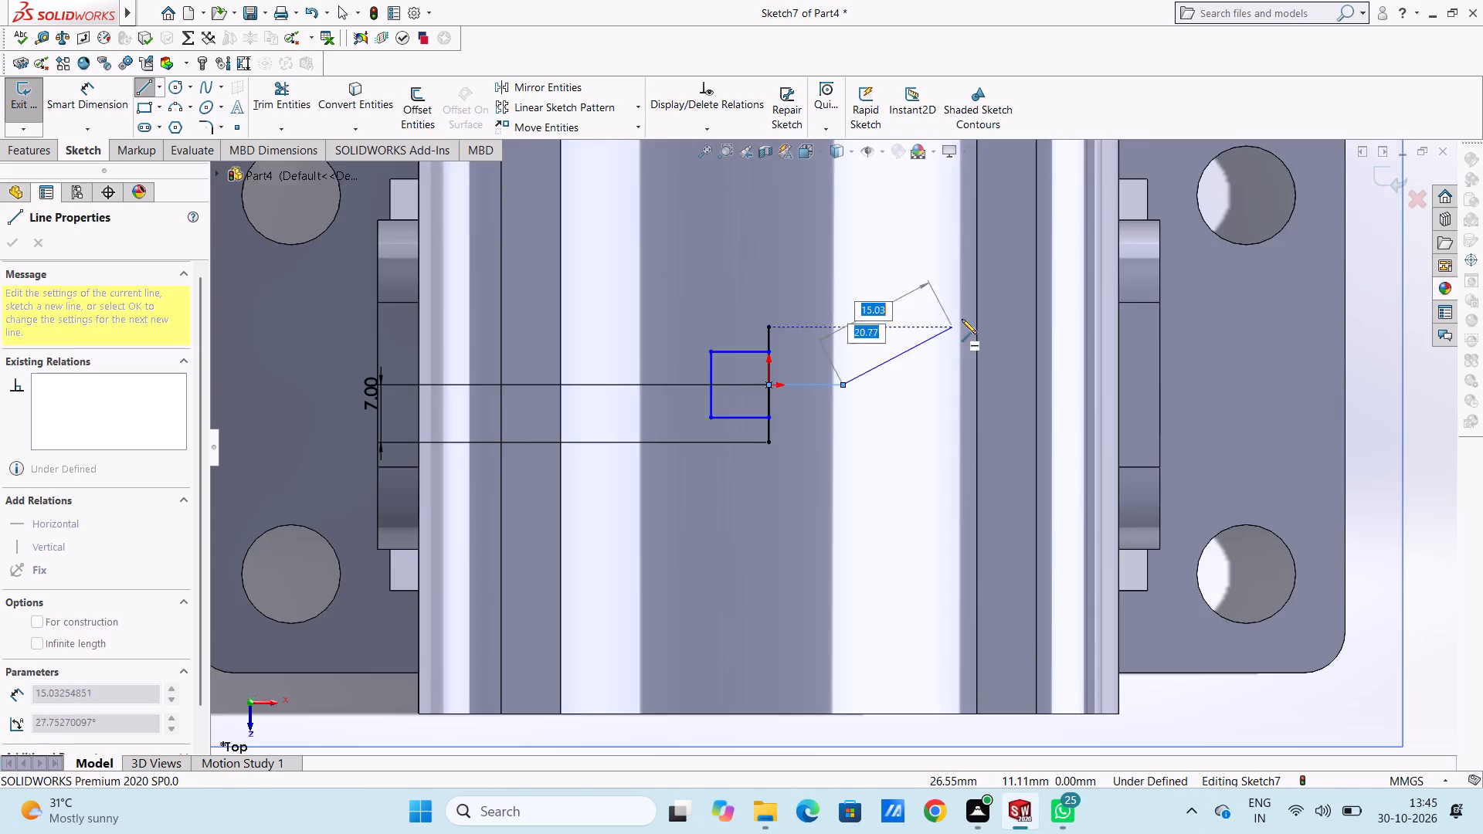
scroll(962, 319, up, 1)
right_click(1079, 277)
click(1094, 291)
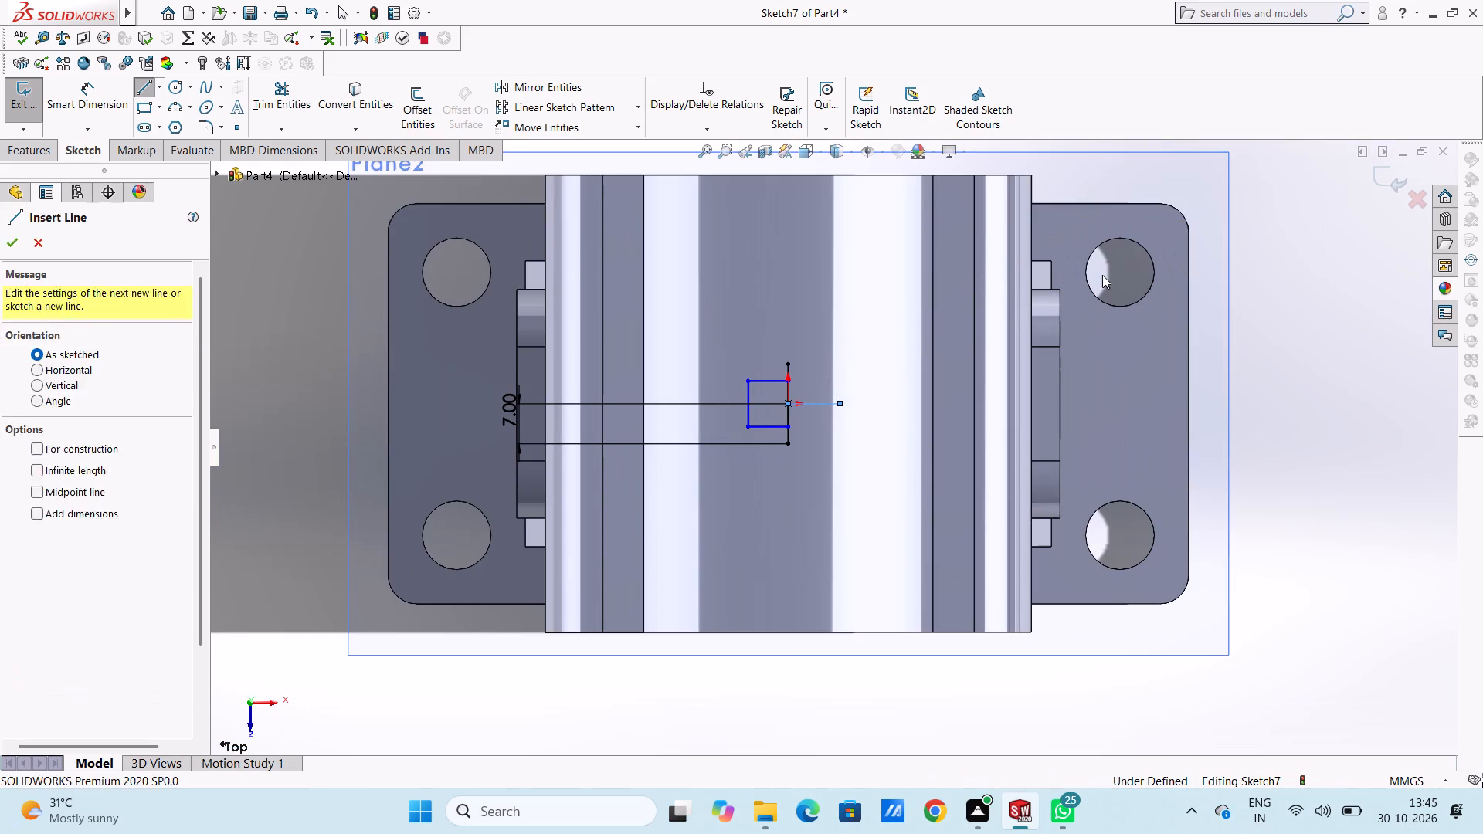
click(1102, 275)
Draw two inclined lines joining both ends of the vertical line to the outer end of the 9 mm horizontal line, forming an arrowhead.
scroll(1014, 328, up, 4)
scroll(845, 426, down, 4)
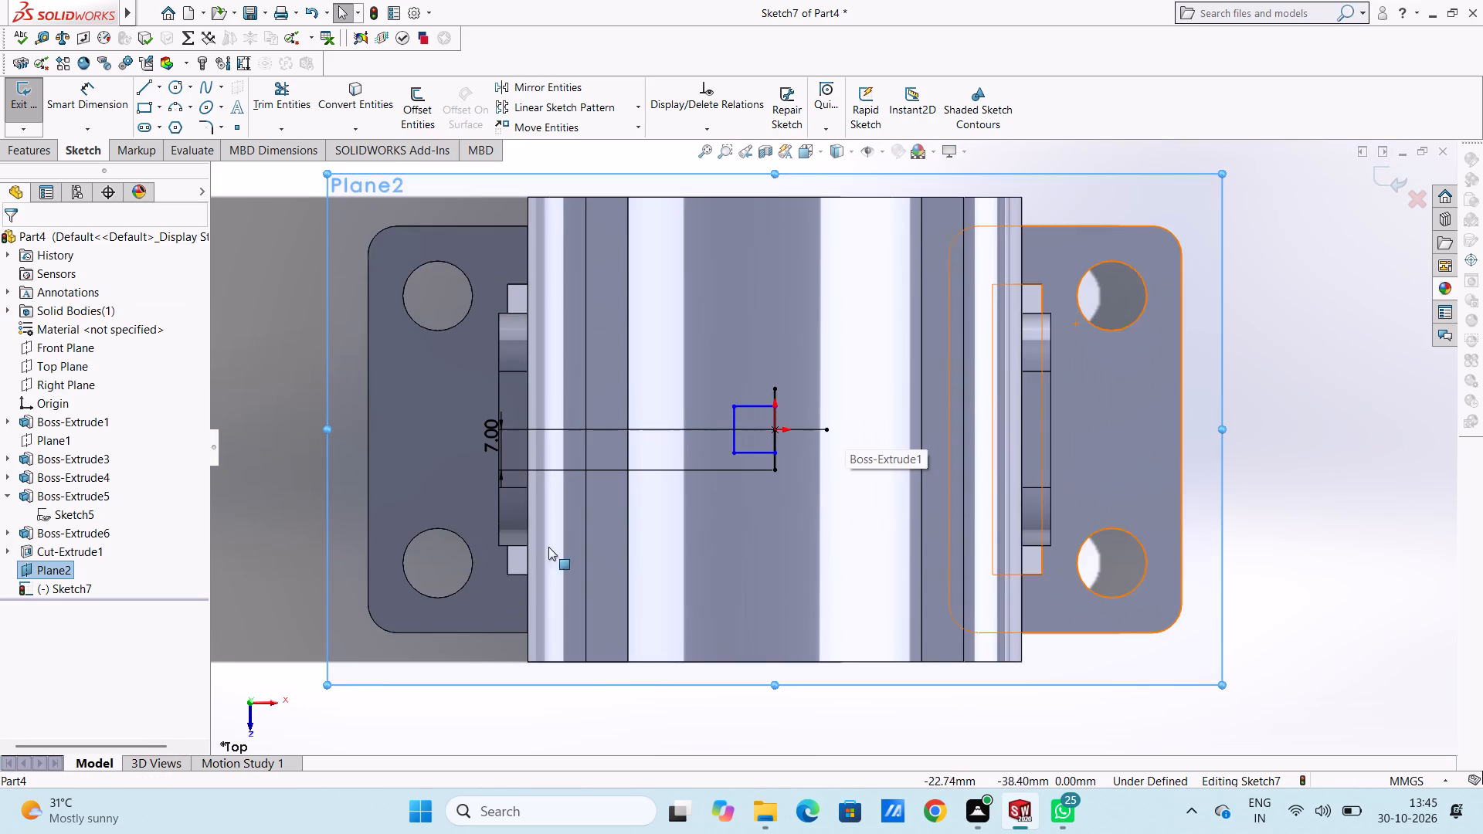
click(146, 93)
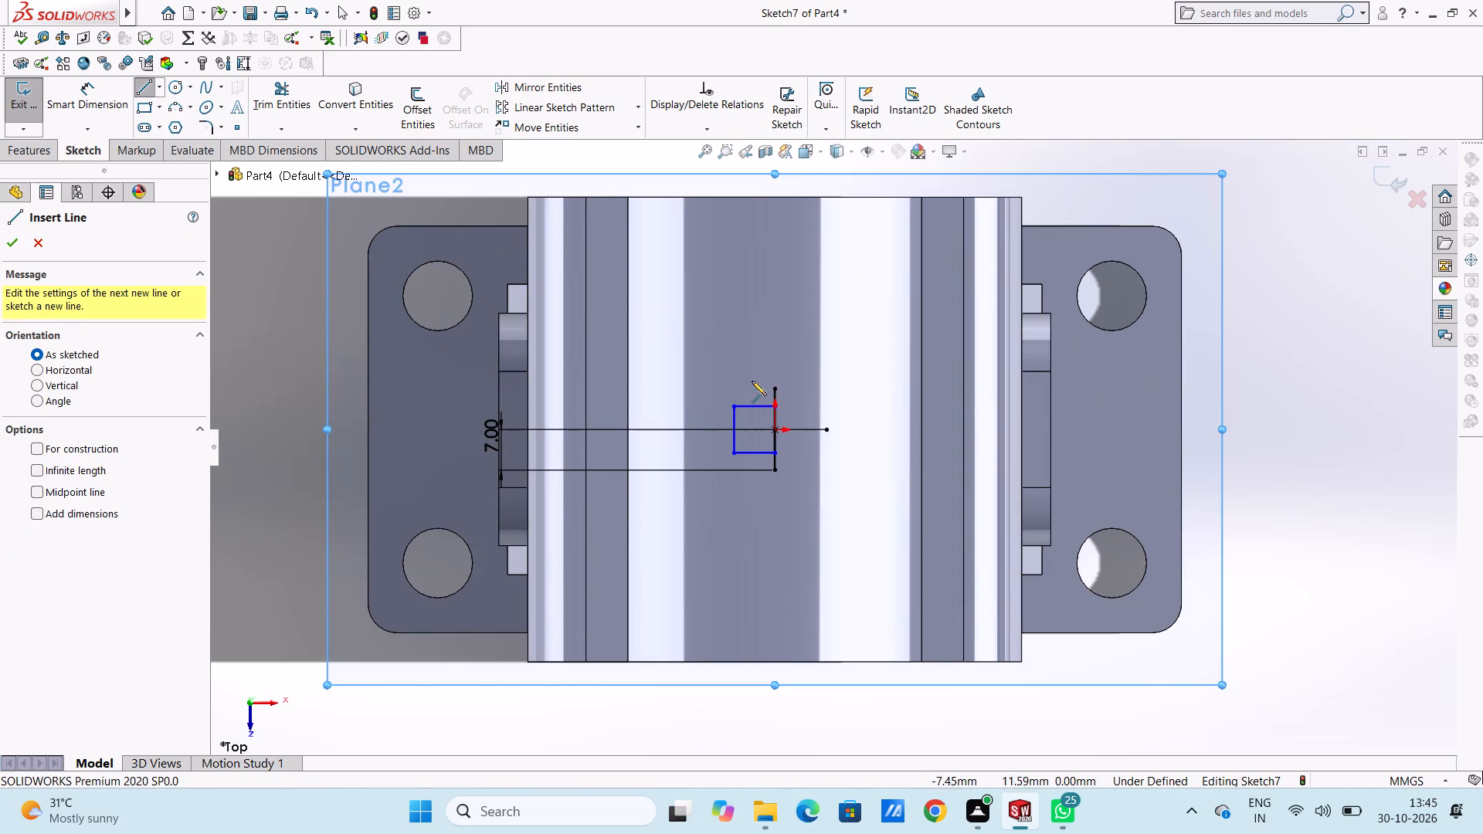
click(772, 386)
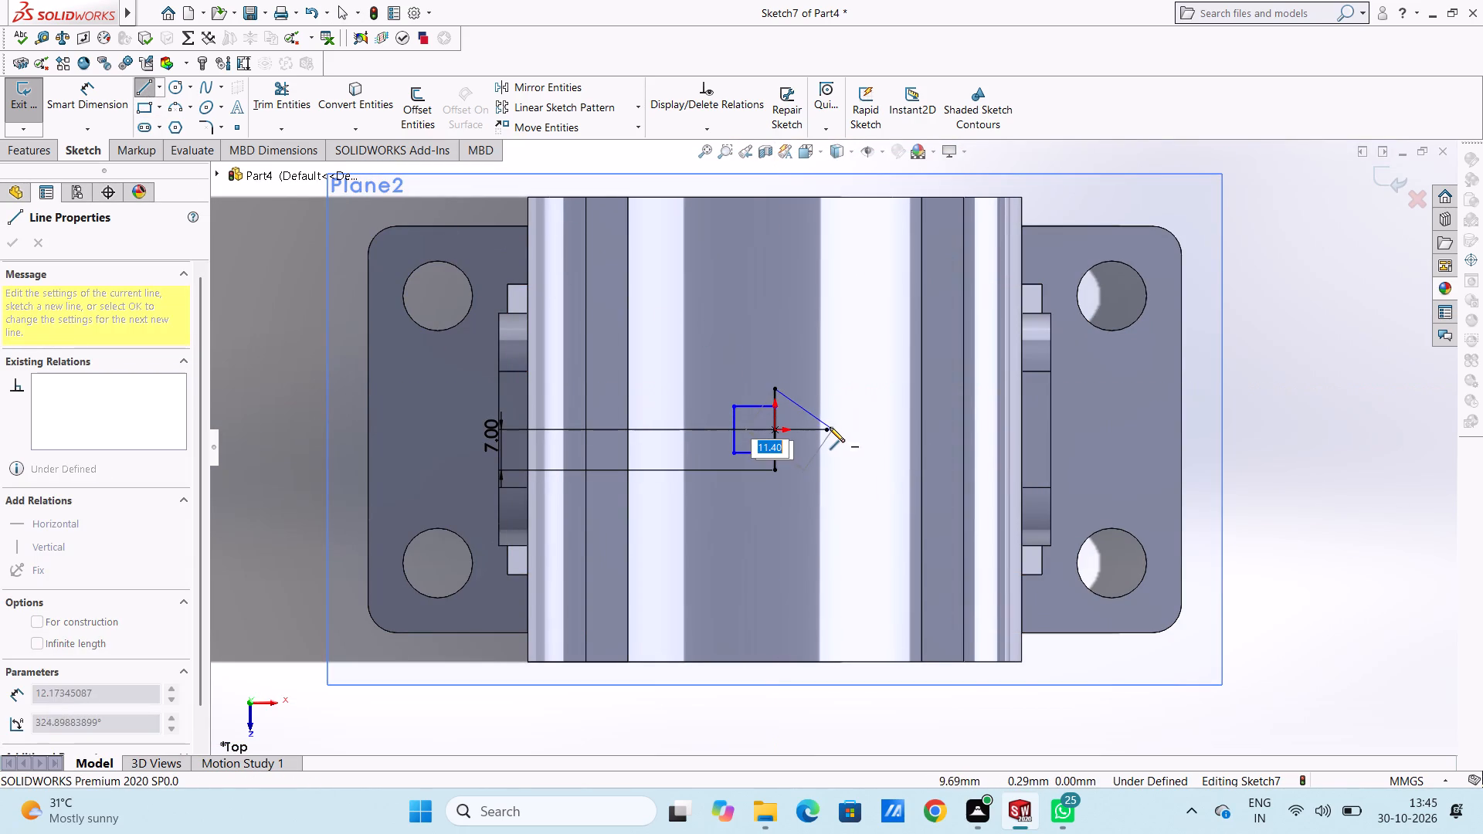
click(829, 425)
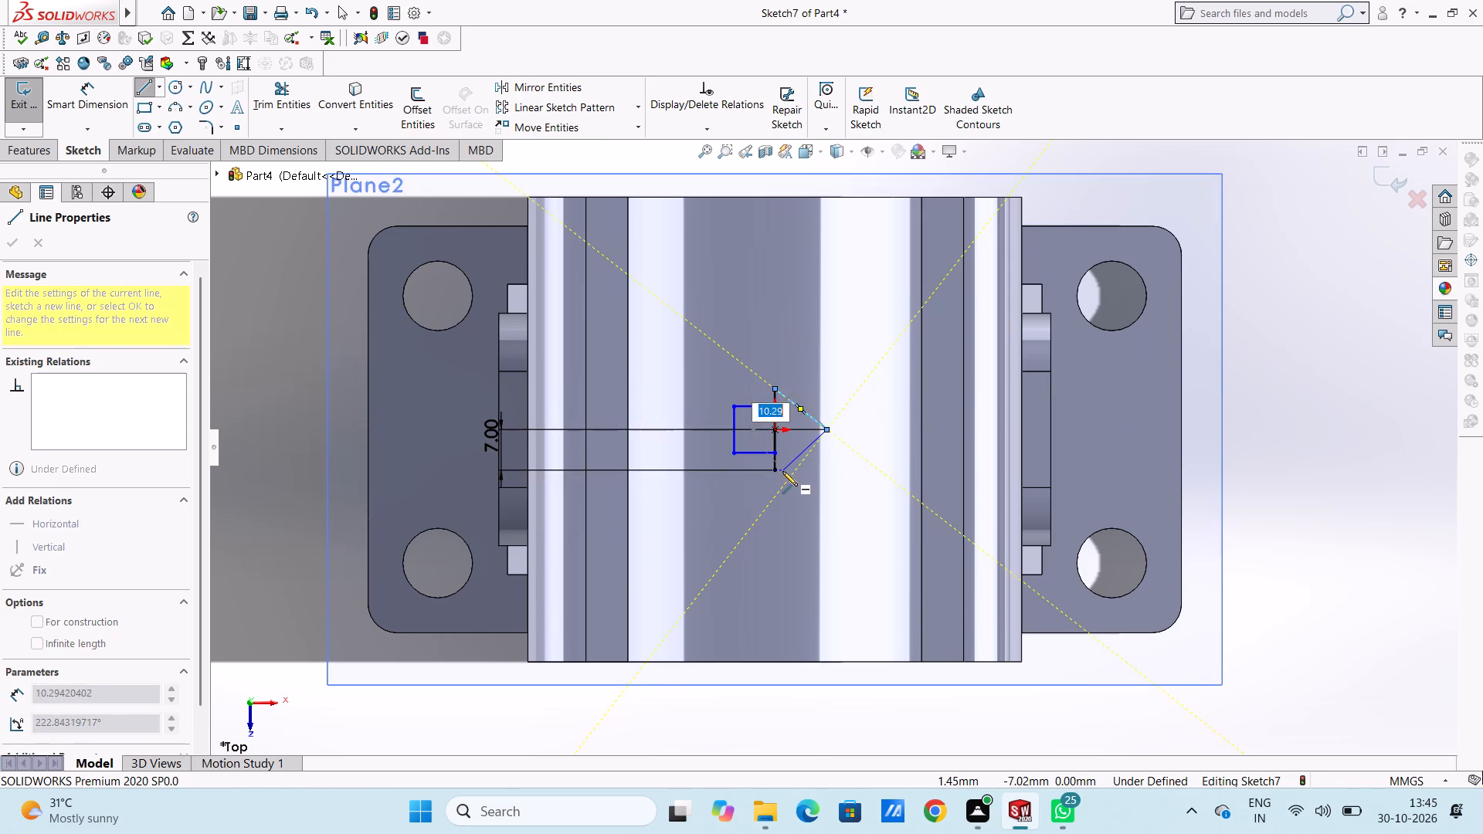
click(775, 472)
right_click(1051, 261)
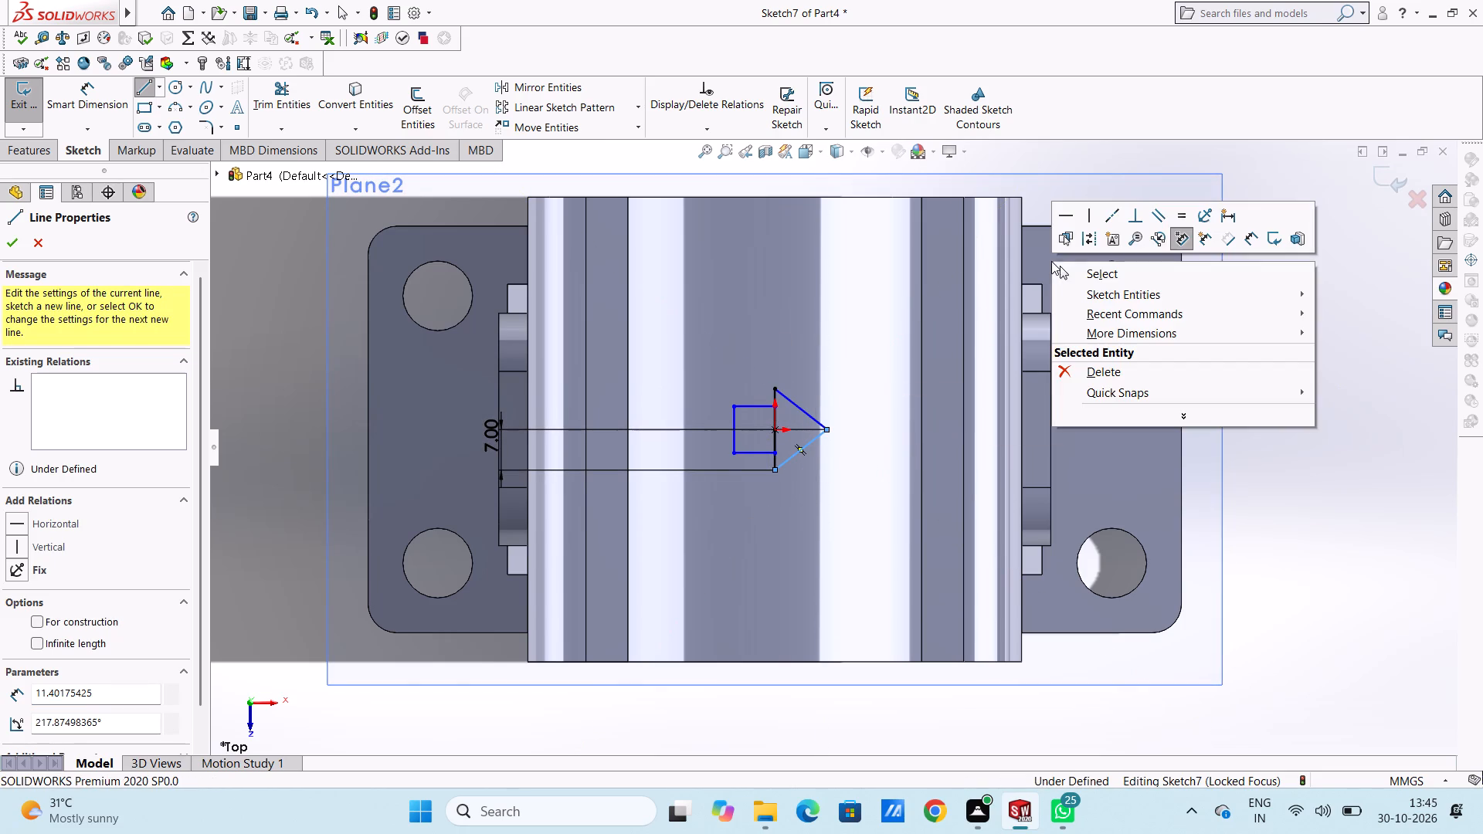
double_click(1064, 269)
click(1101, 290)
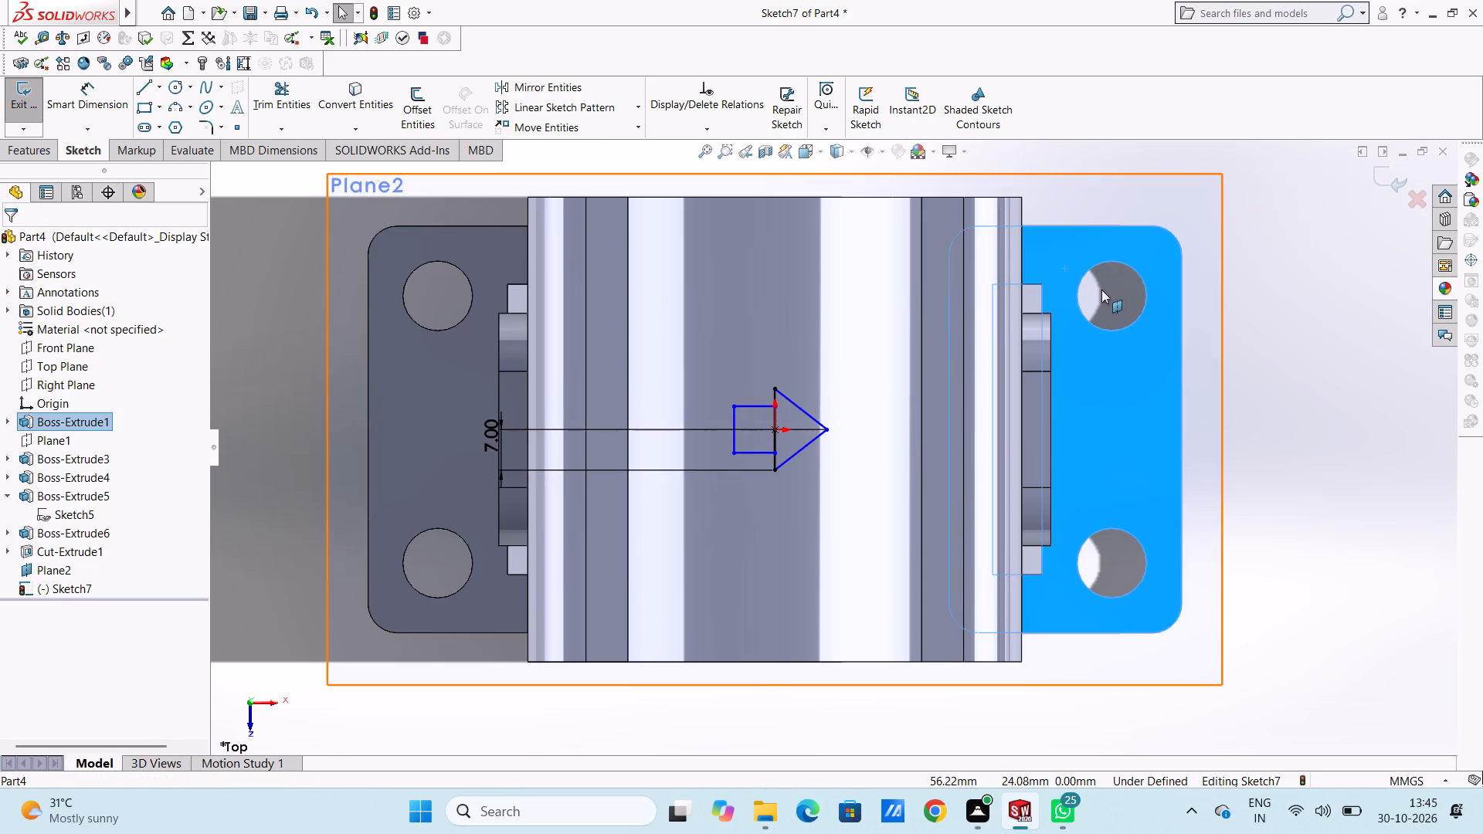
Dimension the rectangle's lower horizontal edge, placing the dimension below the part.
scroll(1101, 291, up, 5)
scroll(779, 535, down, 4)
scroll(698, 334, up, 3)
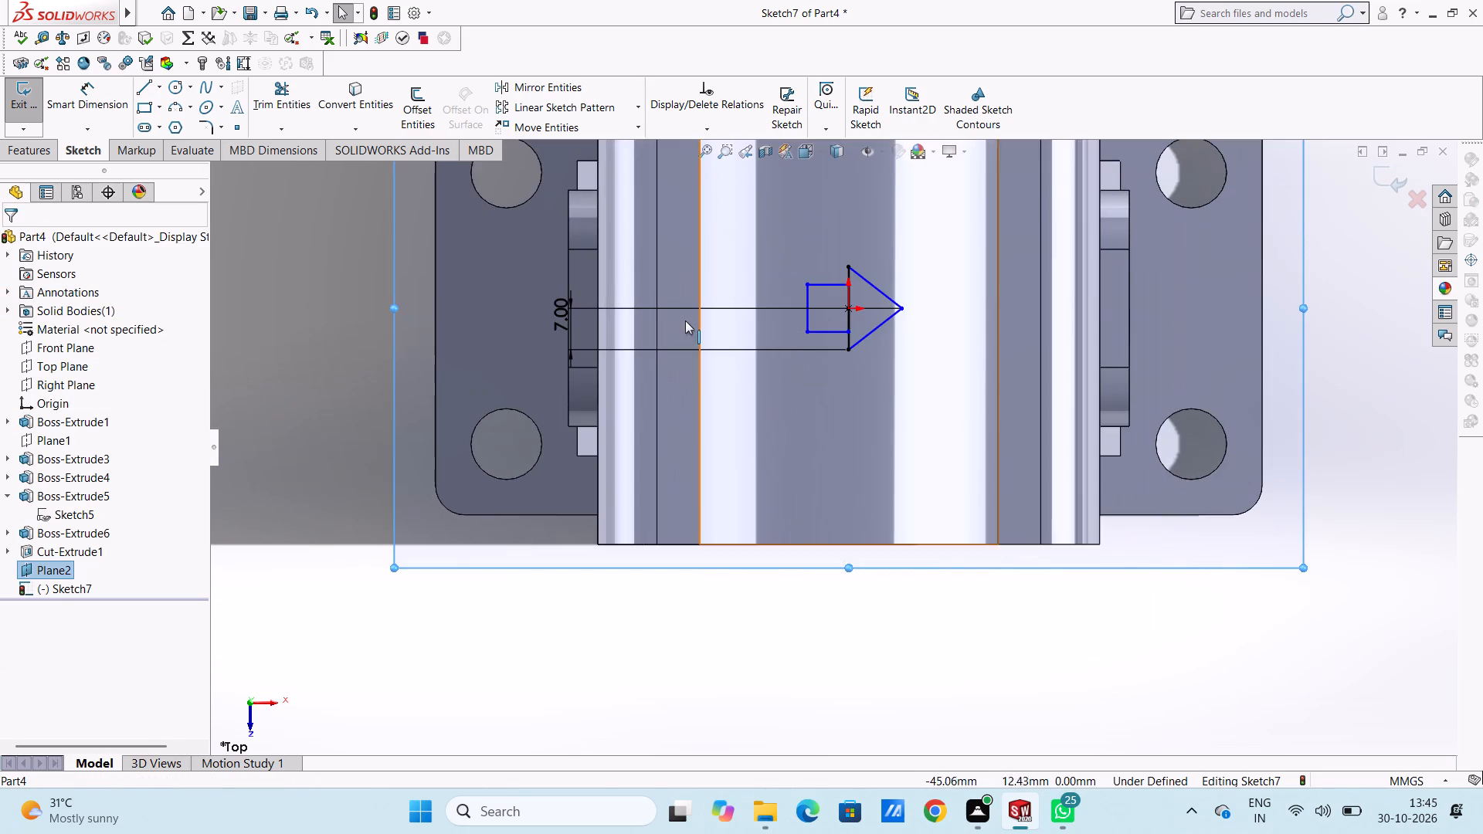
click(107, 90)
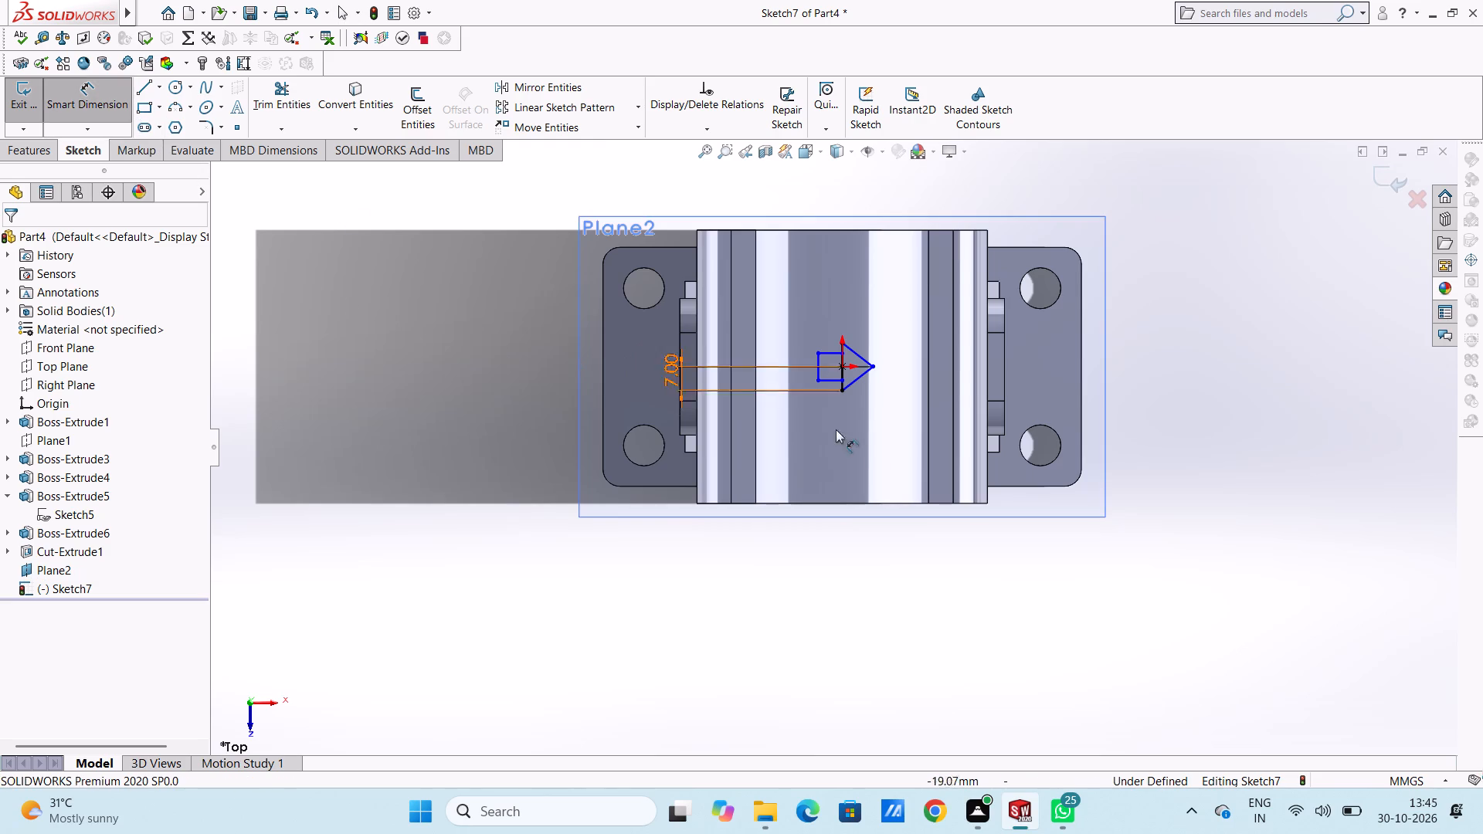
scroll(880, 429, down, 4)
click(764, 327)
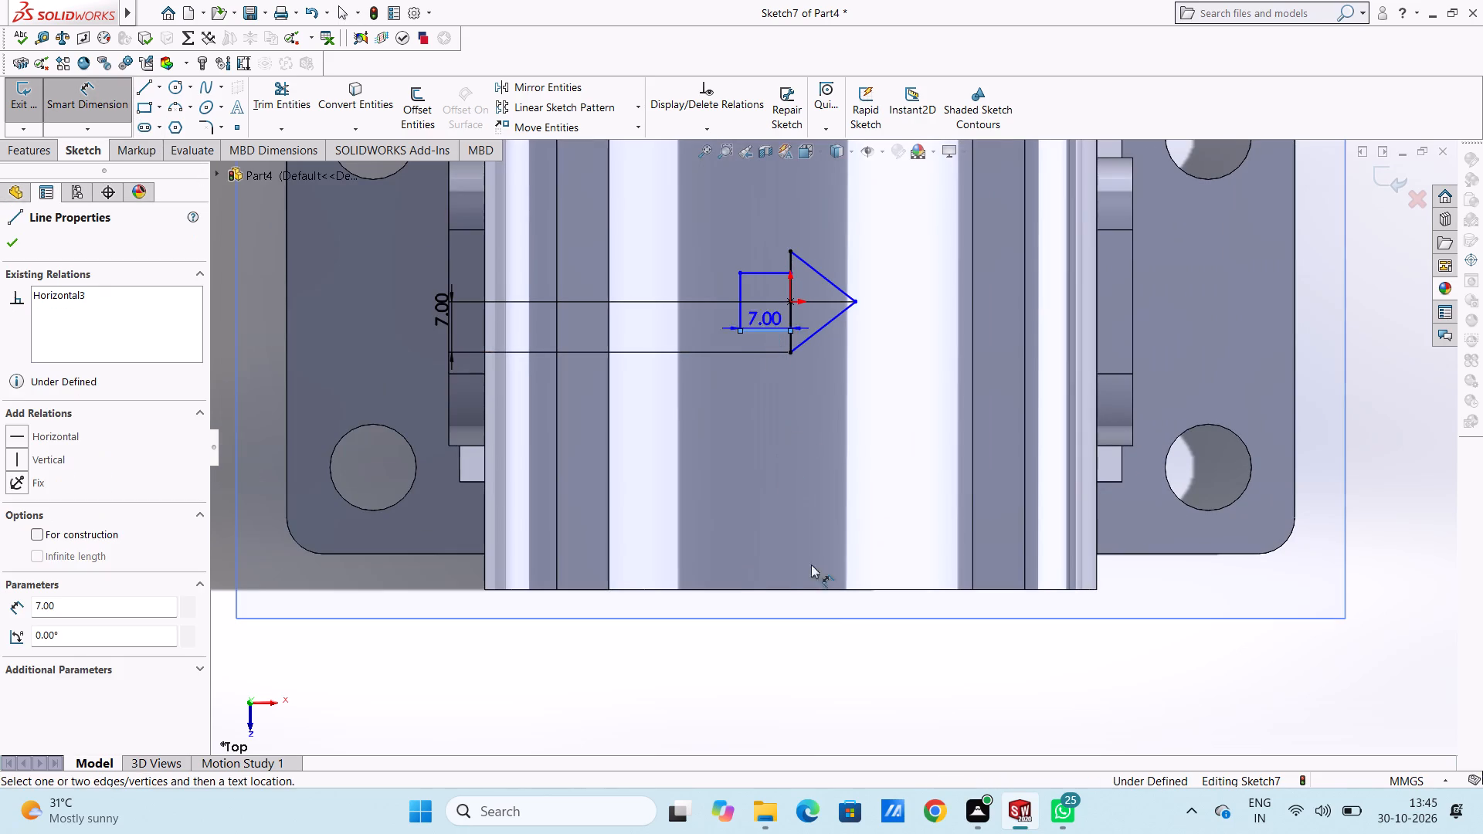
click(952, 703)
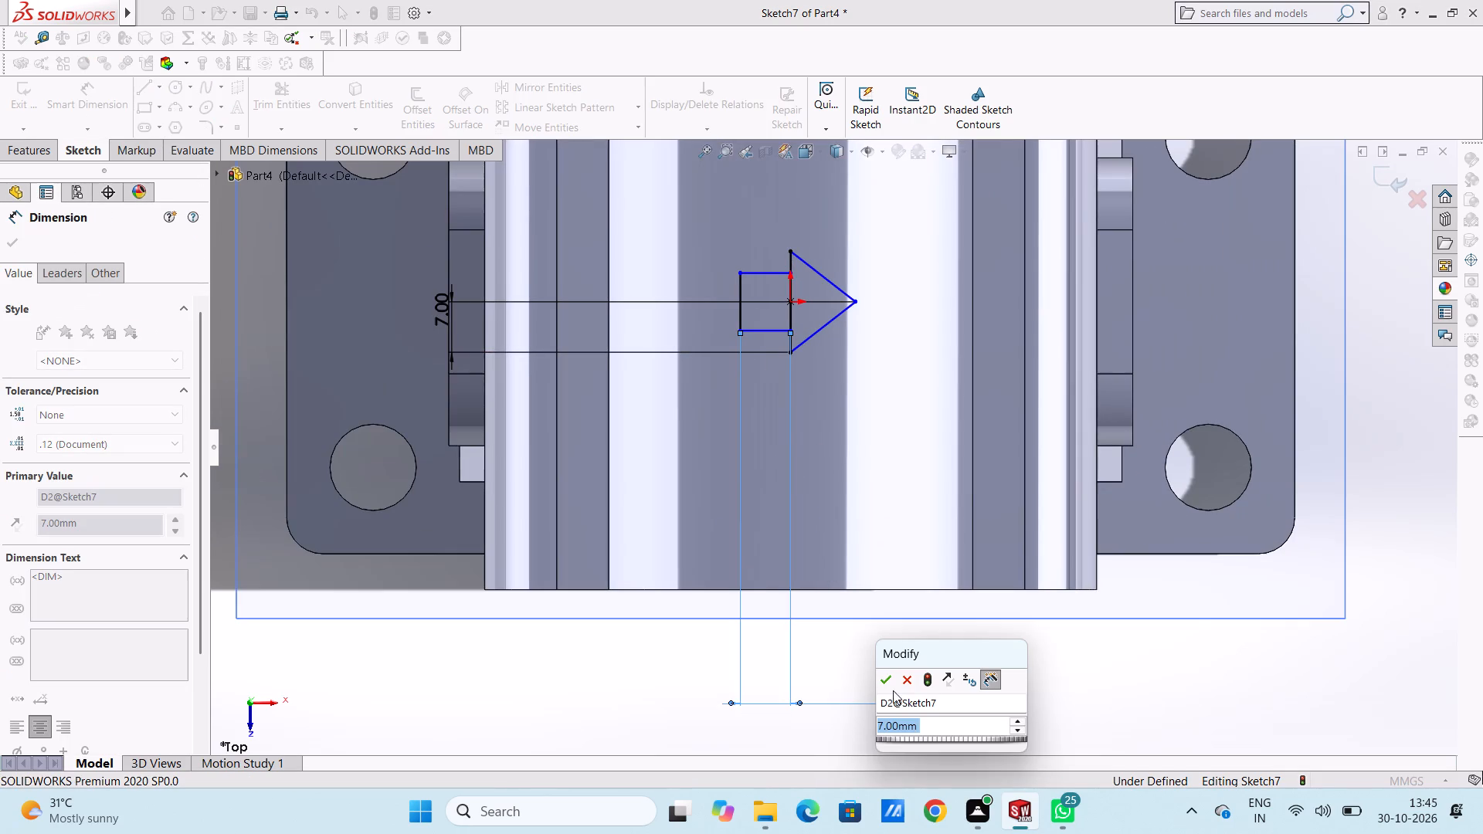
click(884, 683)
click(866, 669)
Dimension the rectangle's vertical edge on the negative X side, placing the dimension beyond the housing.
click(741, 296)
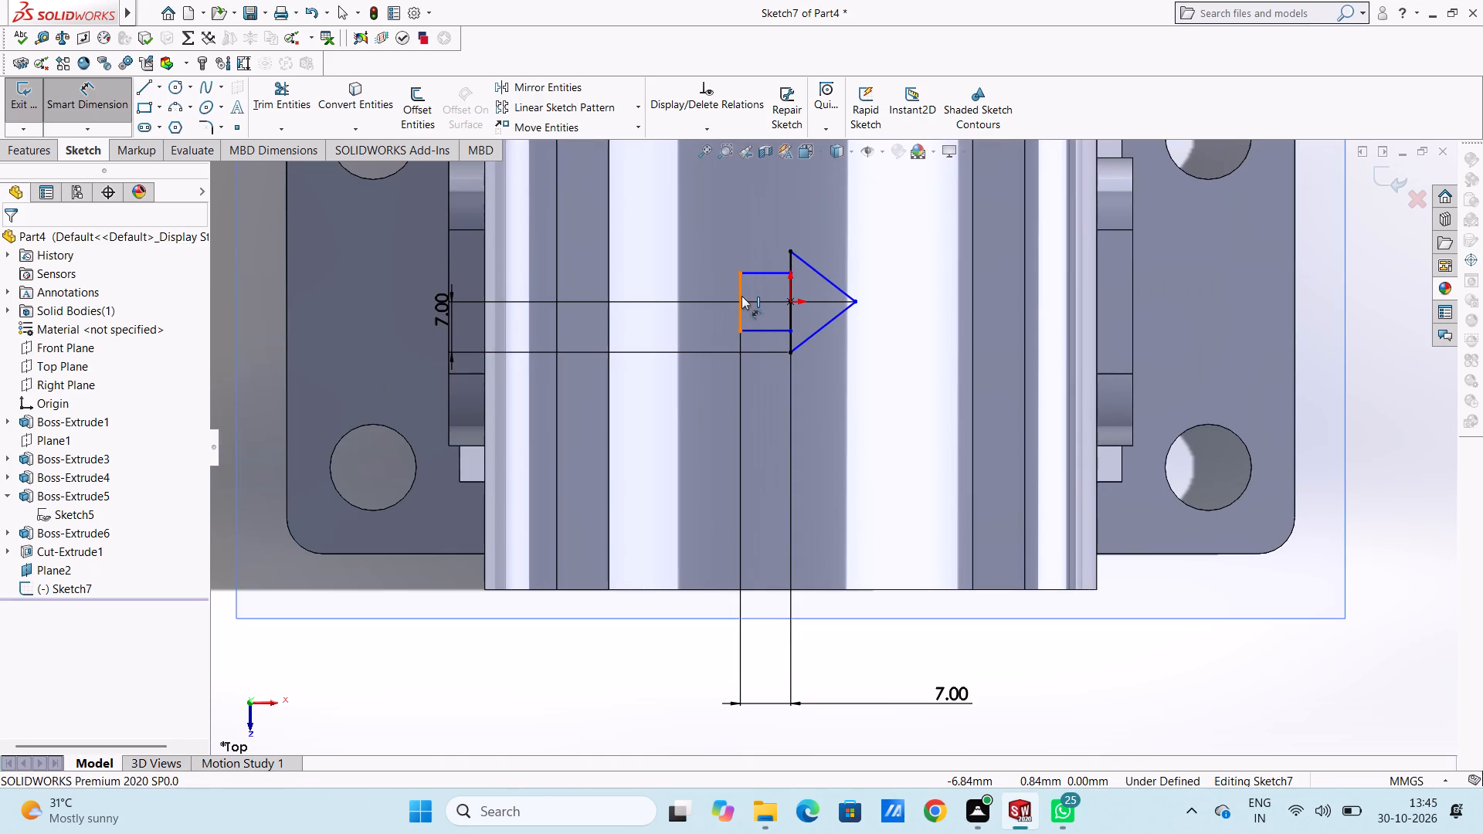
click(378, 344)
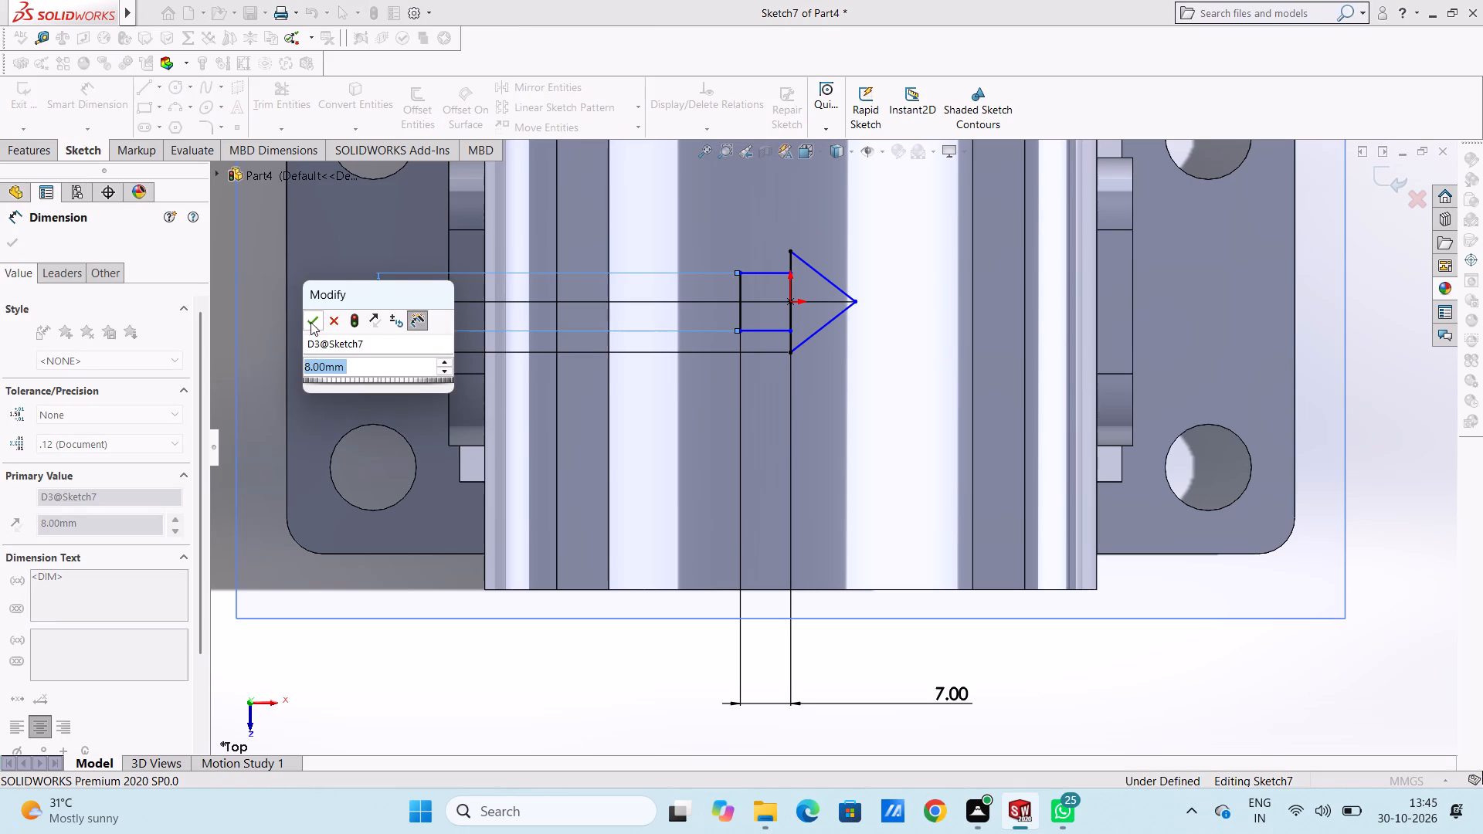
click(311, 322)
click(222, 331)
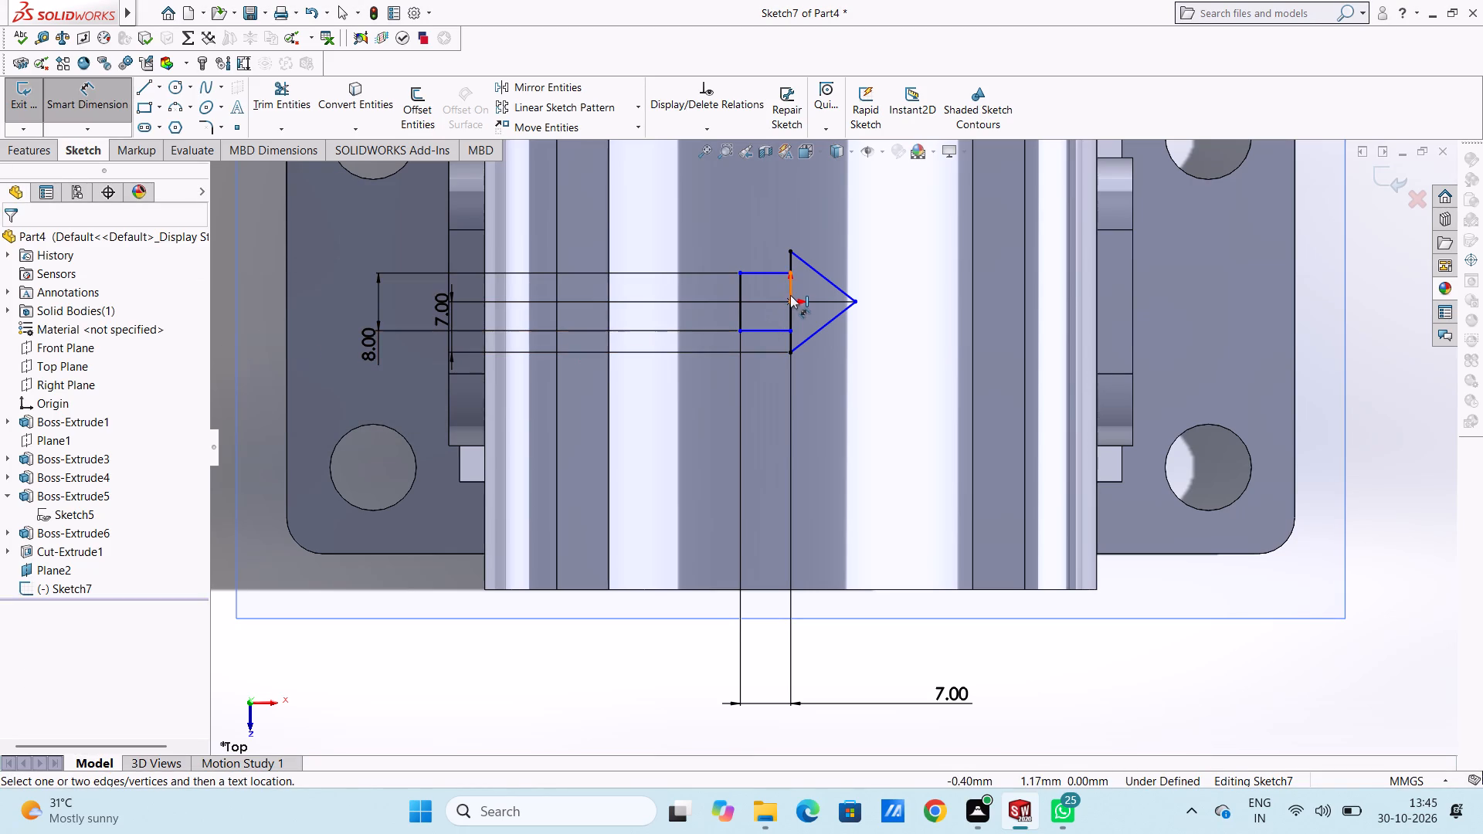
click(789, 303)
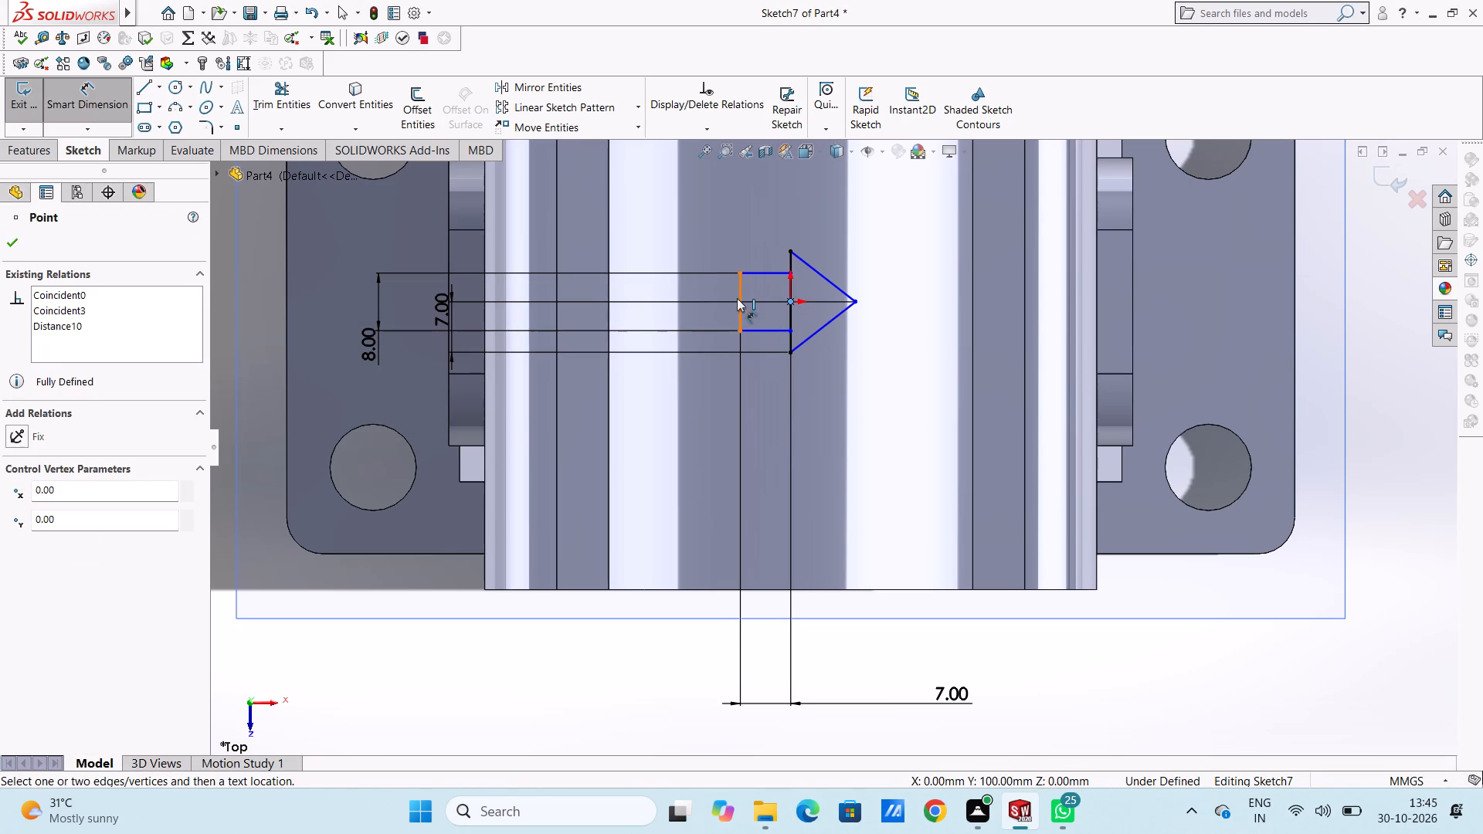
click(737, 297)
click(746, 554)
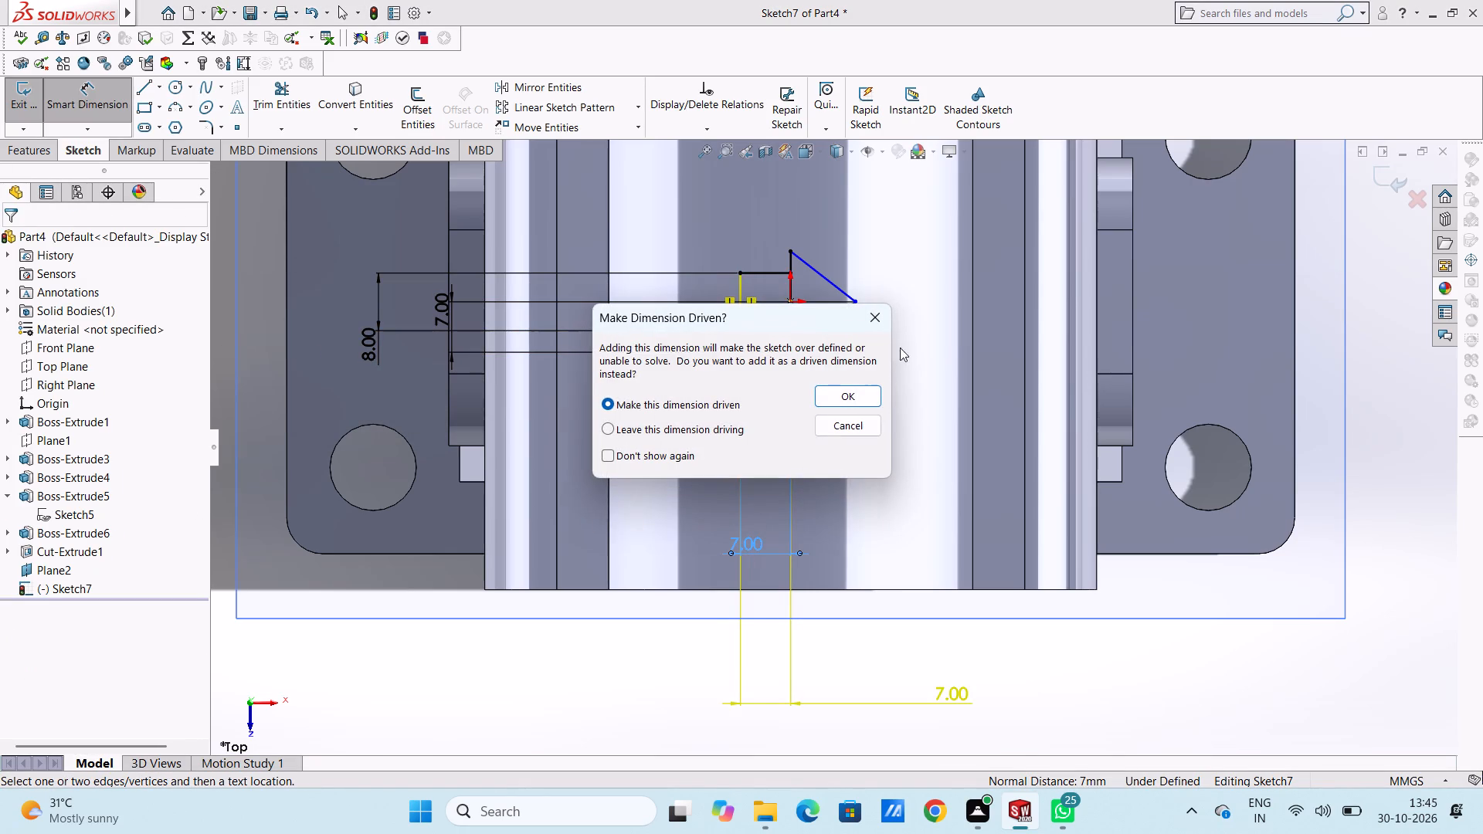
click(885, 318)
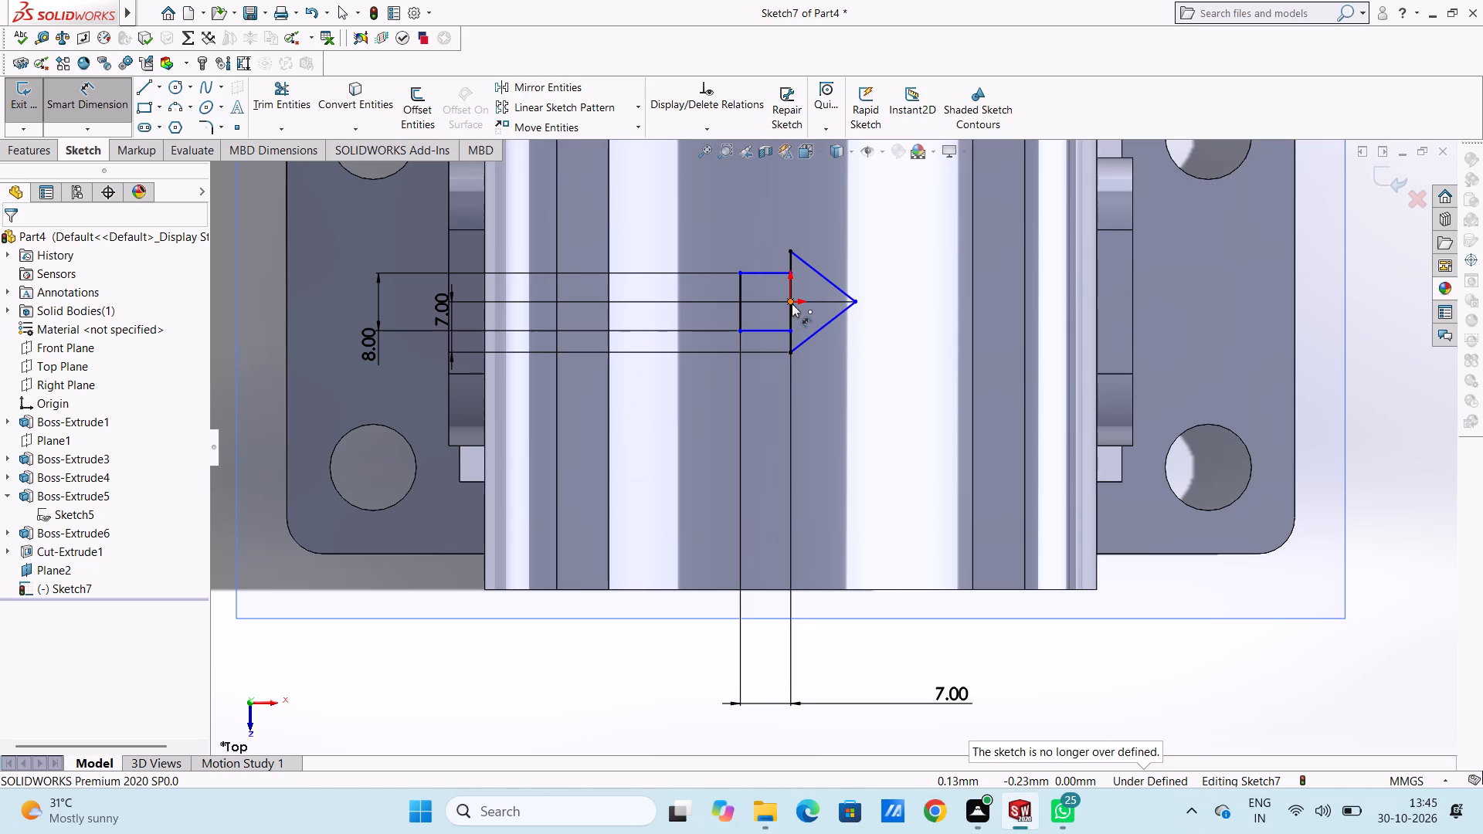
Dimension the vertical distance from the origin to the rectangle's upper edge, placing the dimension beyond the part on the positive X side.
click(792, 303)
click(770, 275)
click(1281, 348)
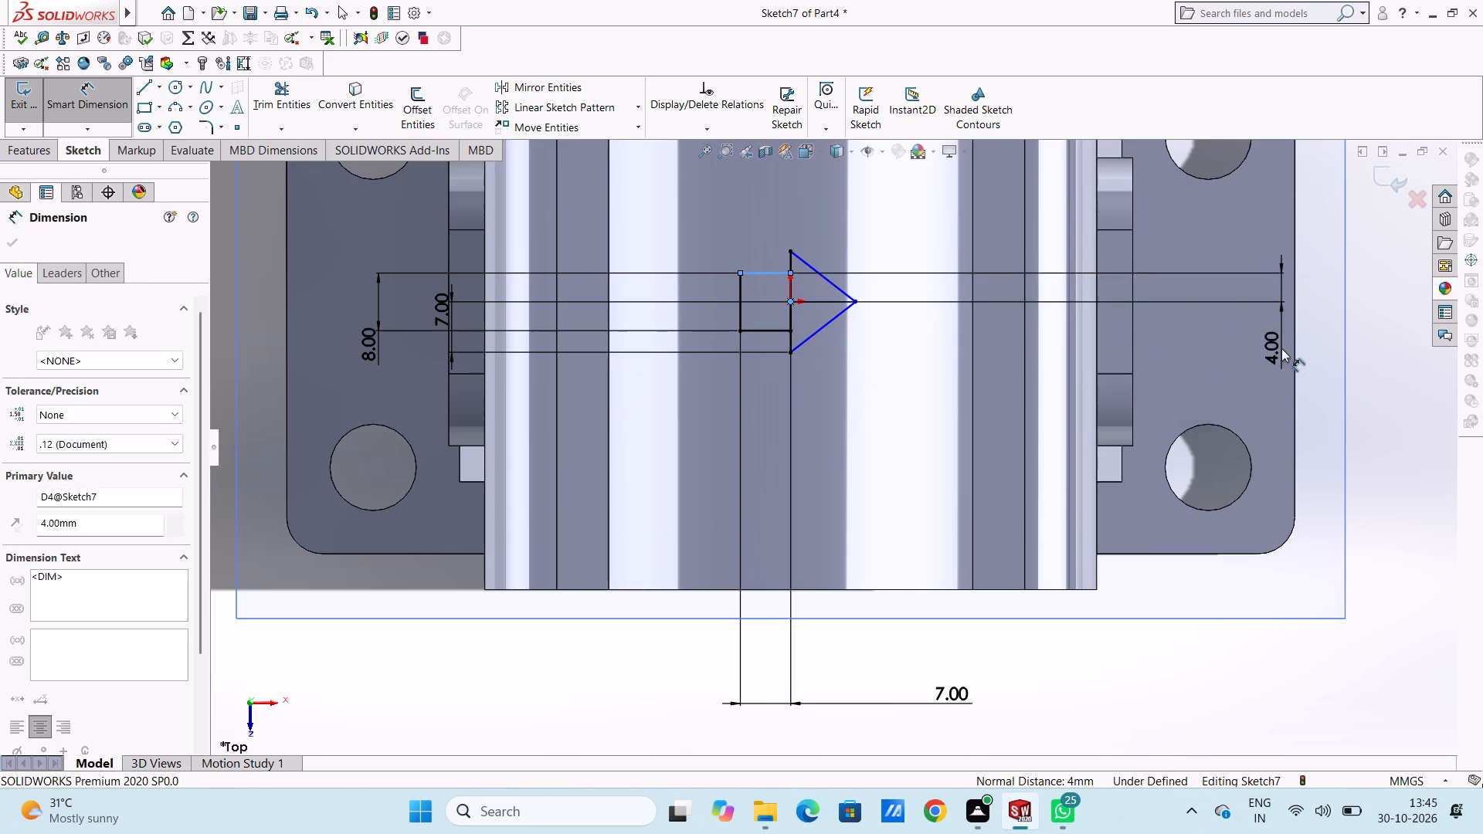
click(1210, 320)
click(1194, 319)
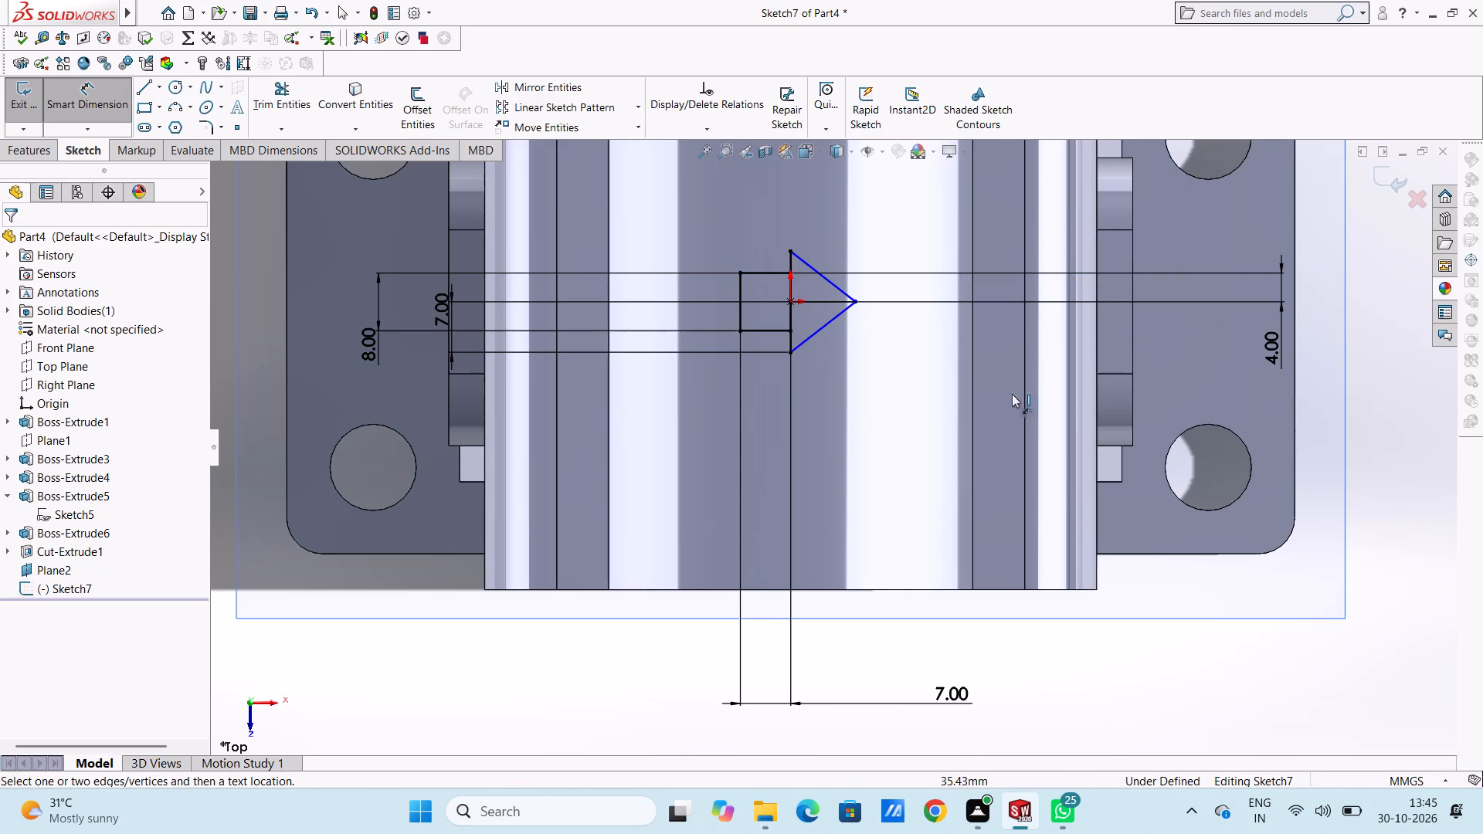
Add an aligned length dimension to the arrowhead's lower inclined line, placing it below the part.
click(804, 342)
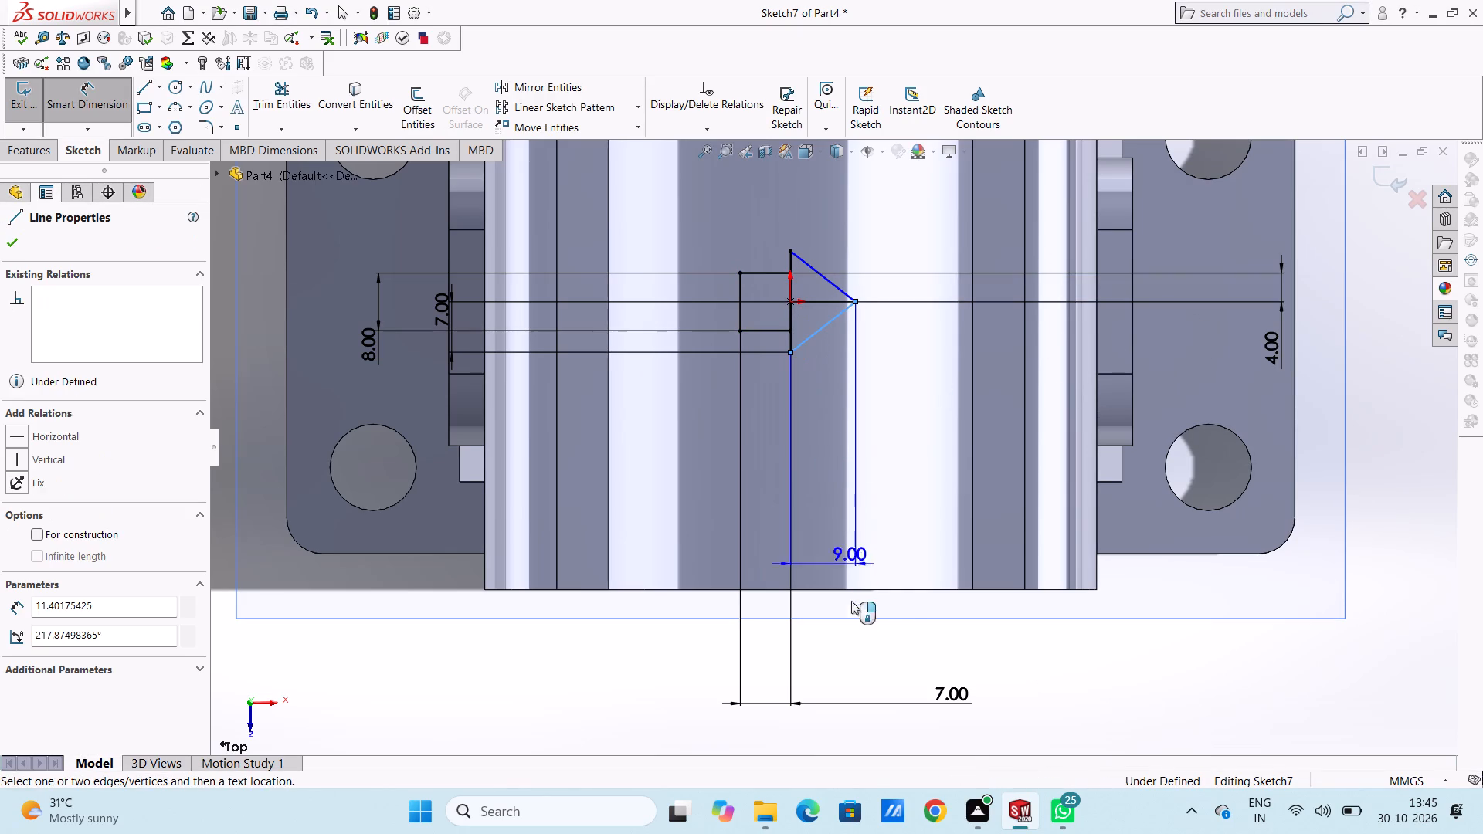
click(857, 670)
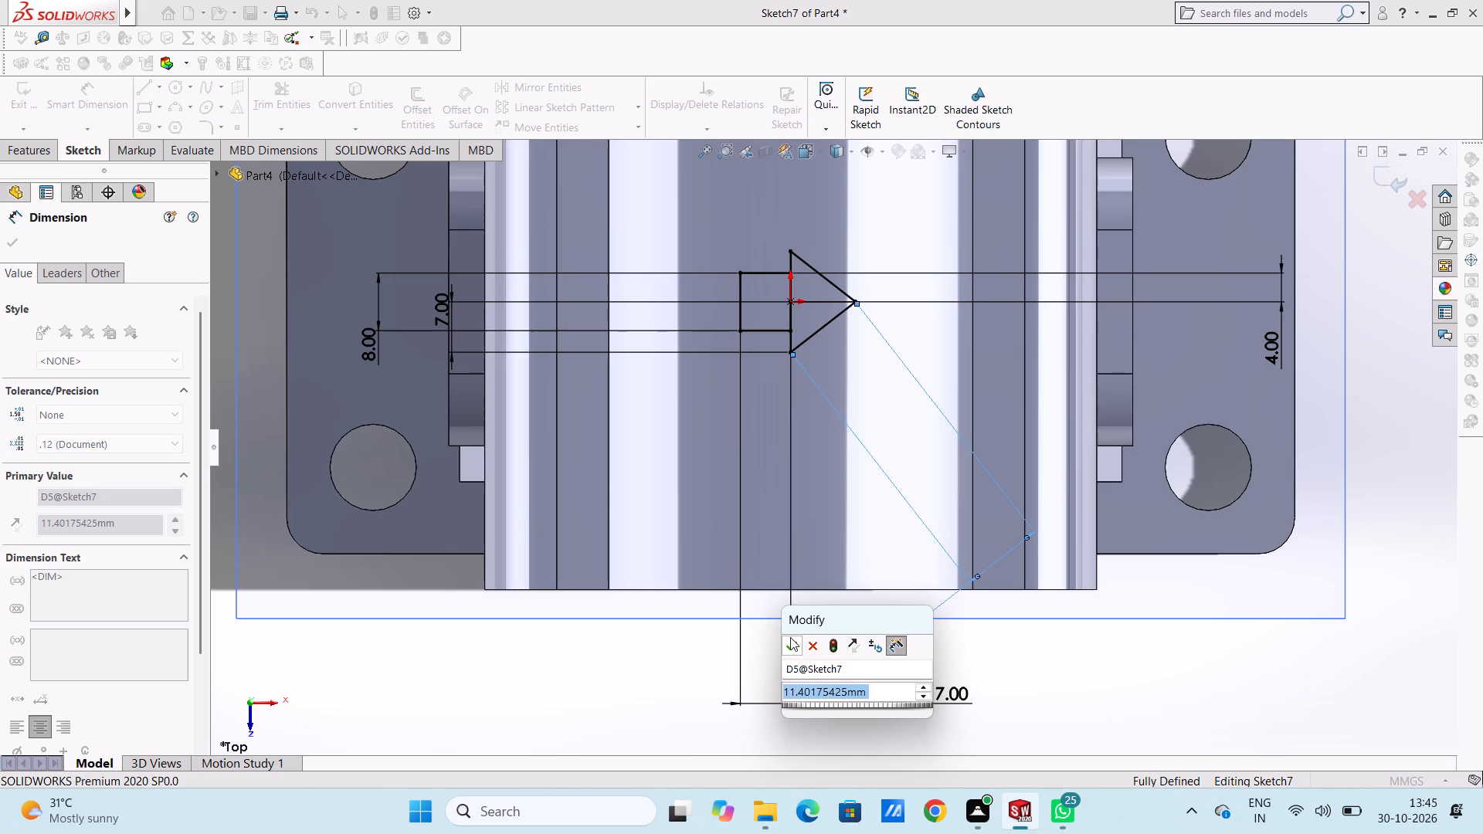
click(790, 638)
click(744, 659)
scroll(746, 656, up, 4)
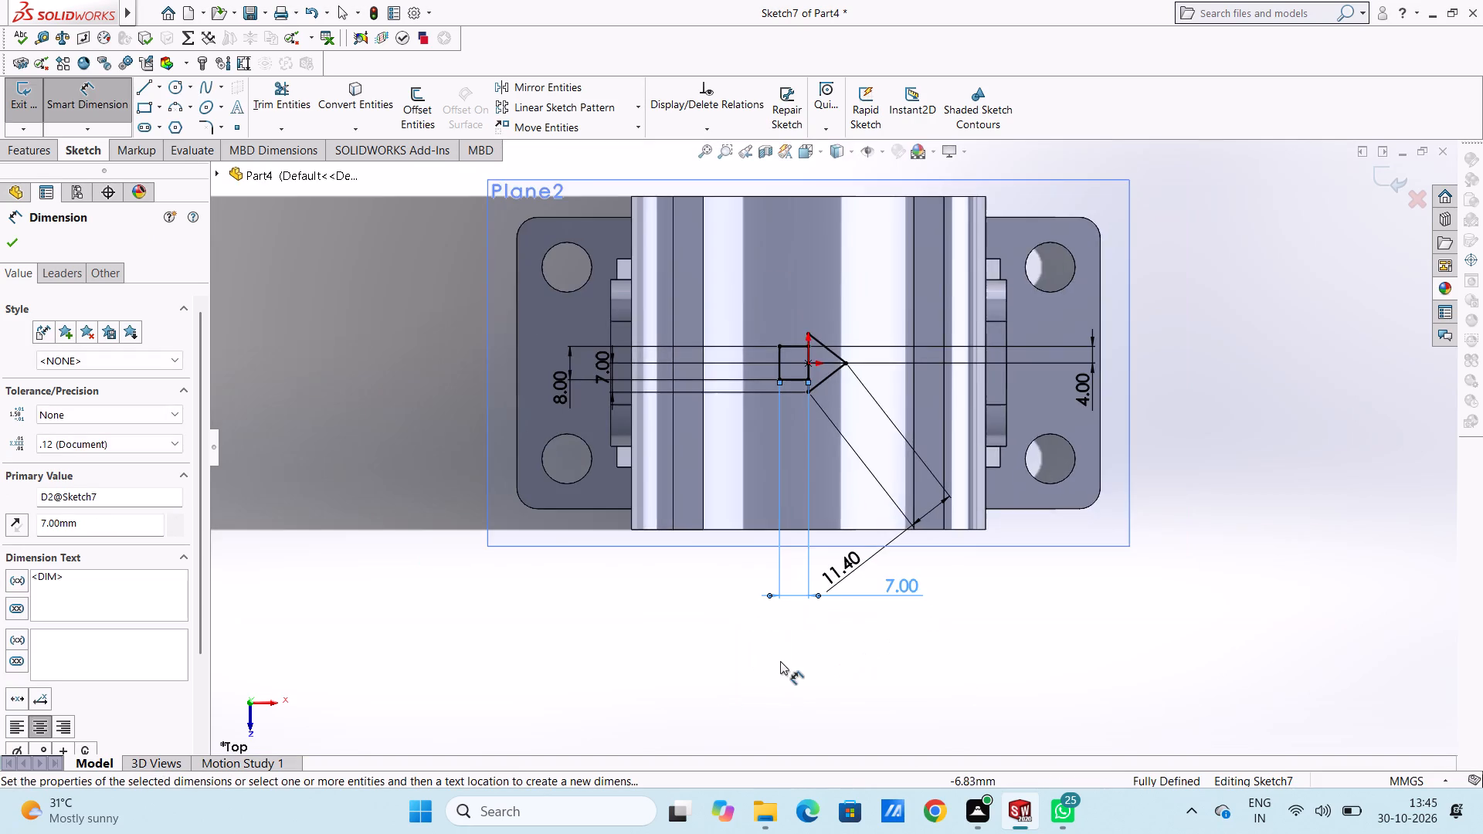
middle_drag(786, 659, 783, 435)
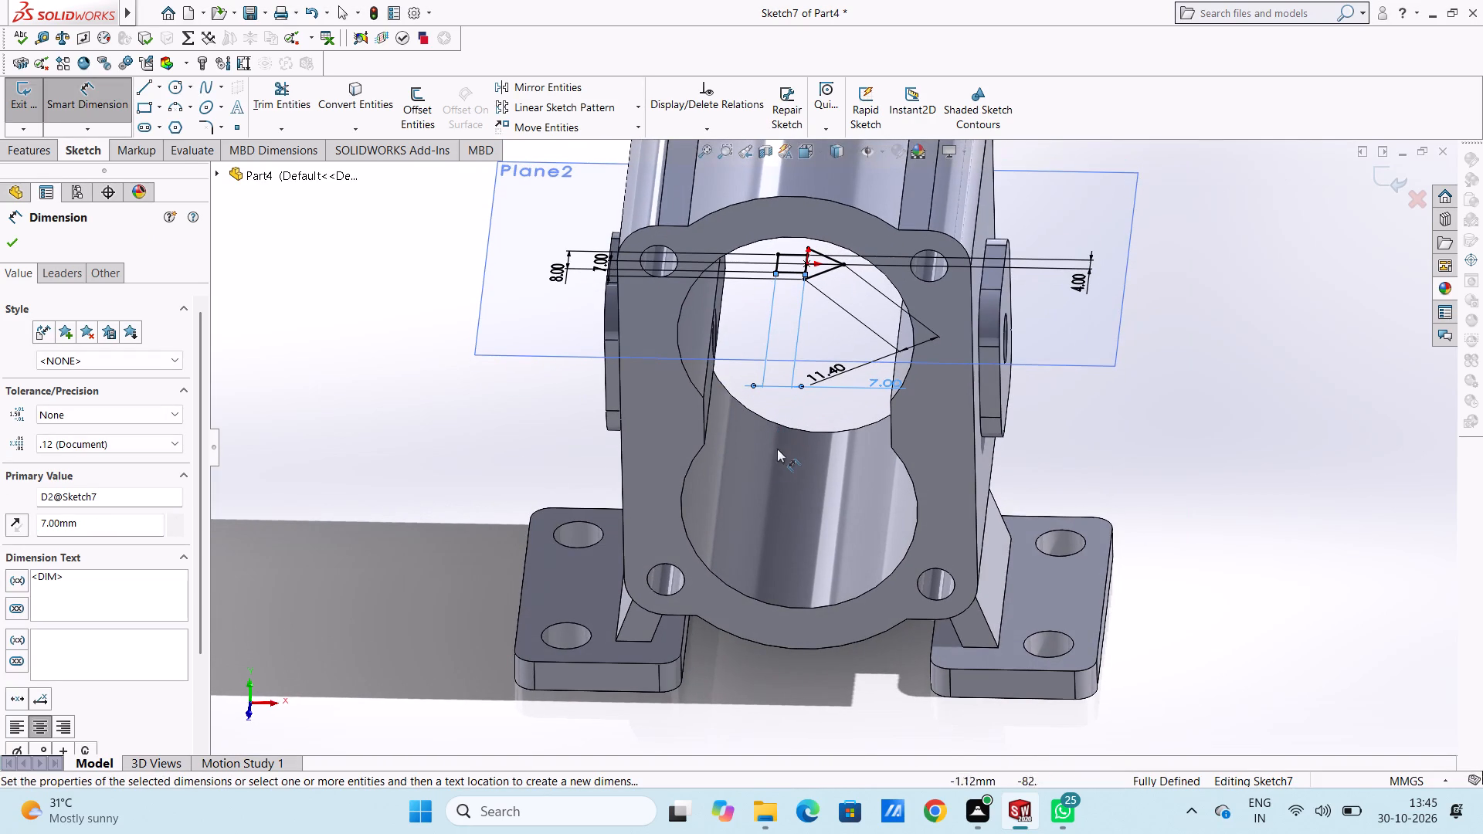
click(21, 247)
click(300, 293)
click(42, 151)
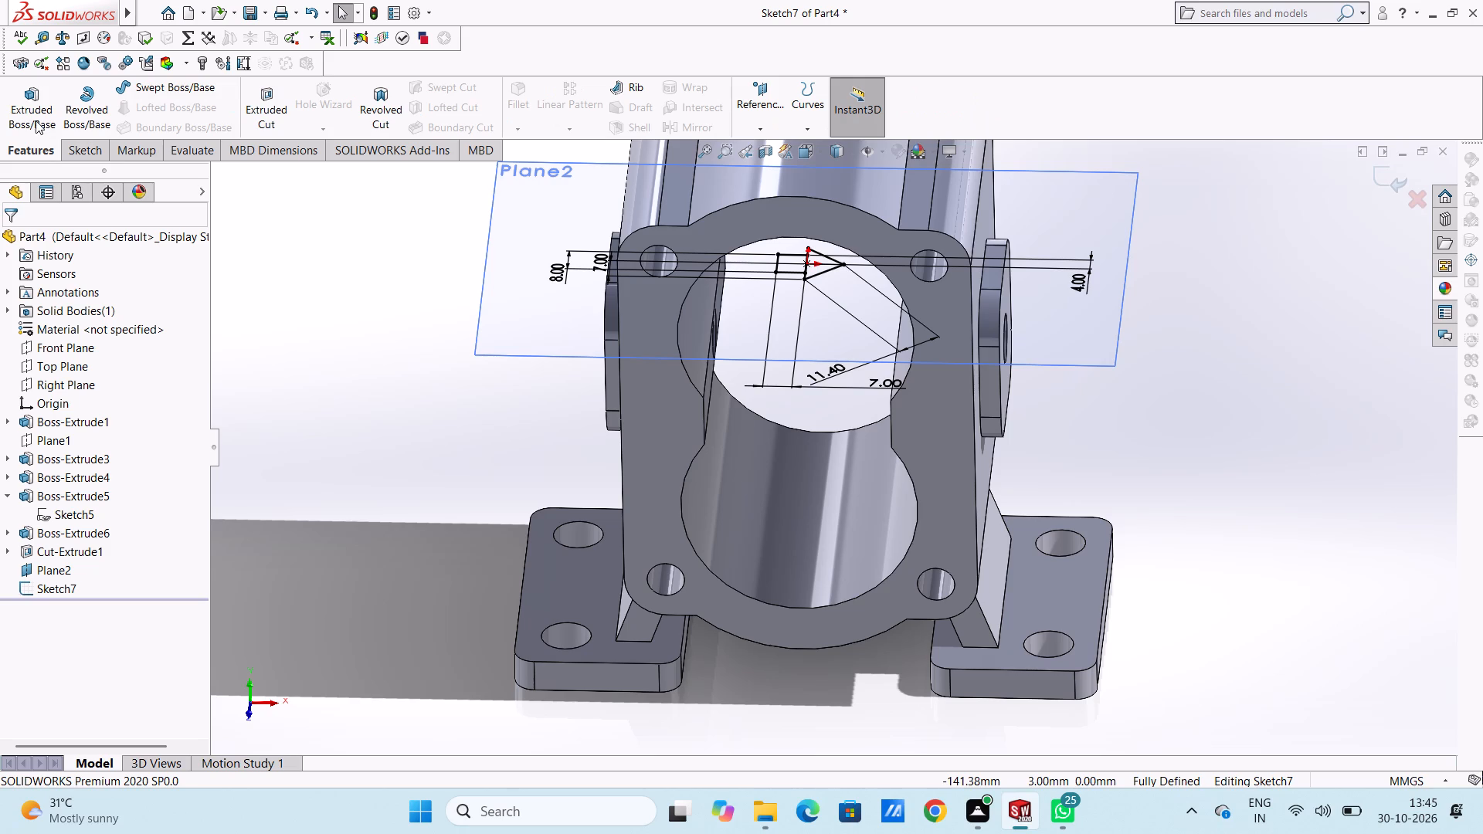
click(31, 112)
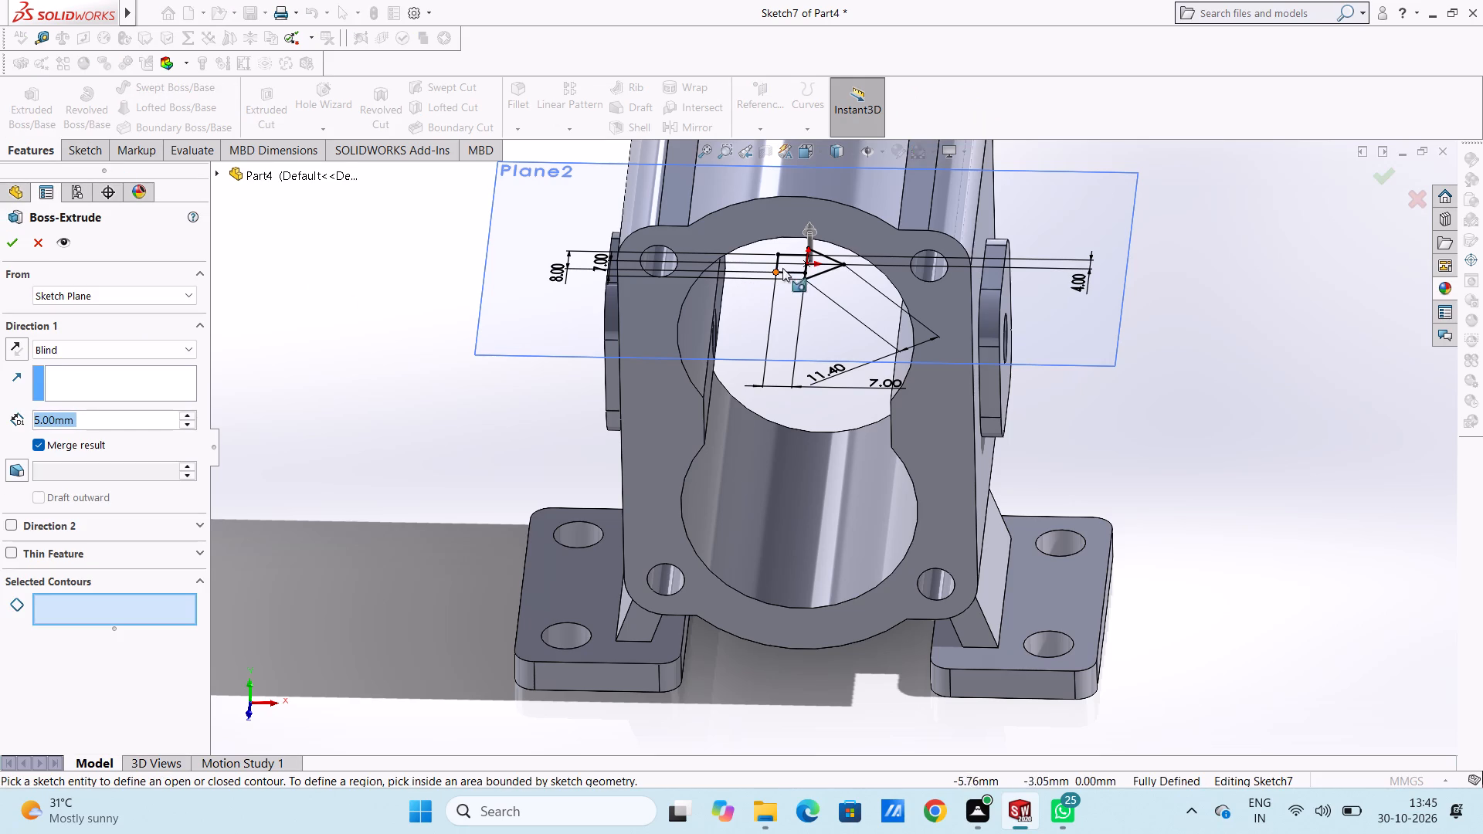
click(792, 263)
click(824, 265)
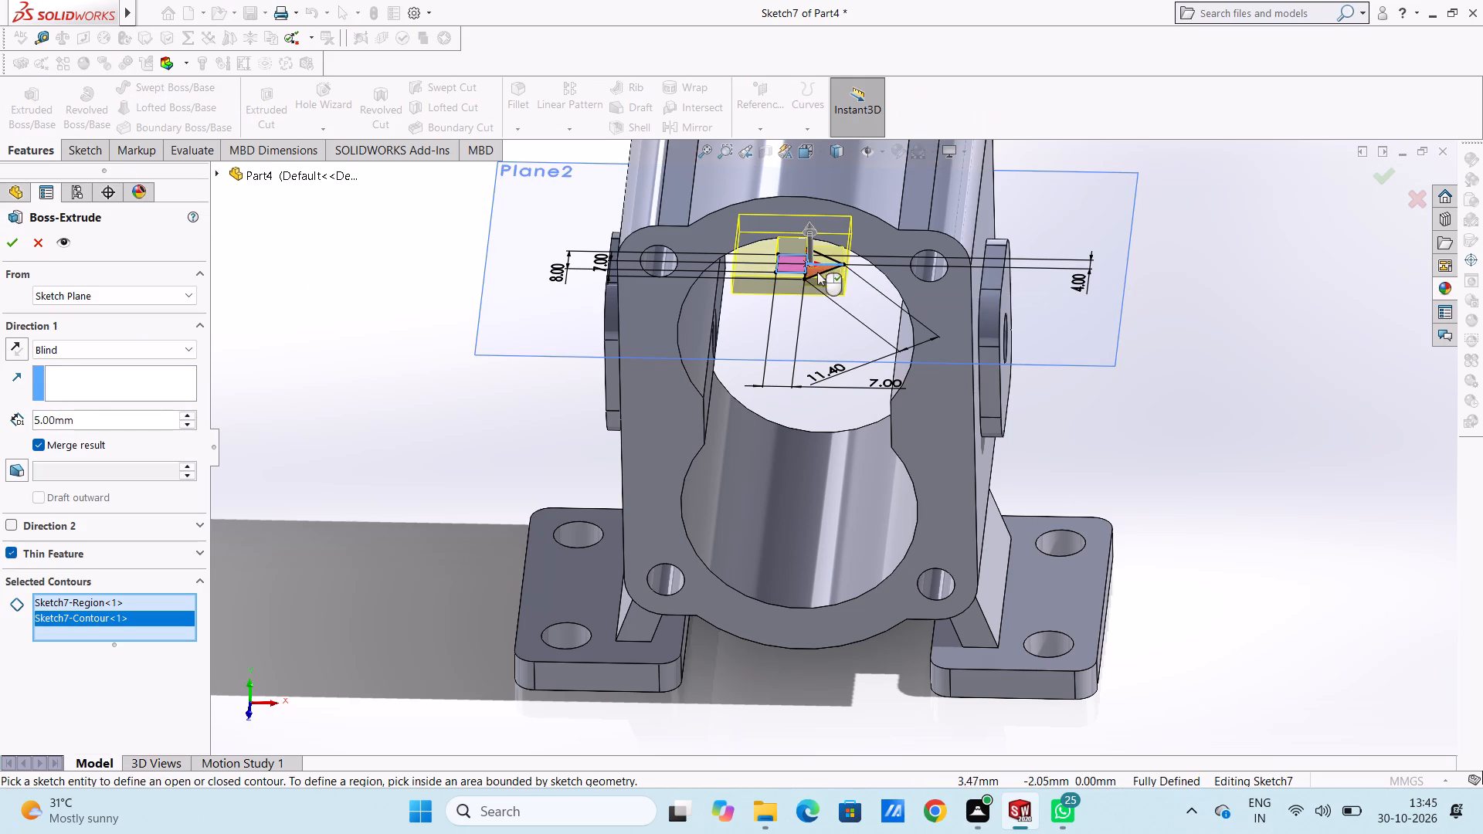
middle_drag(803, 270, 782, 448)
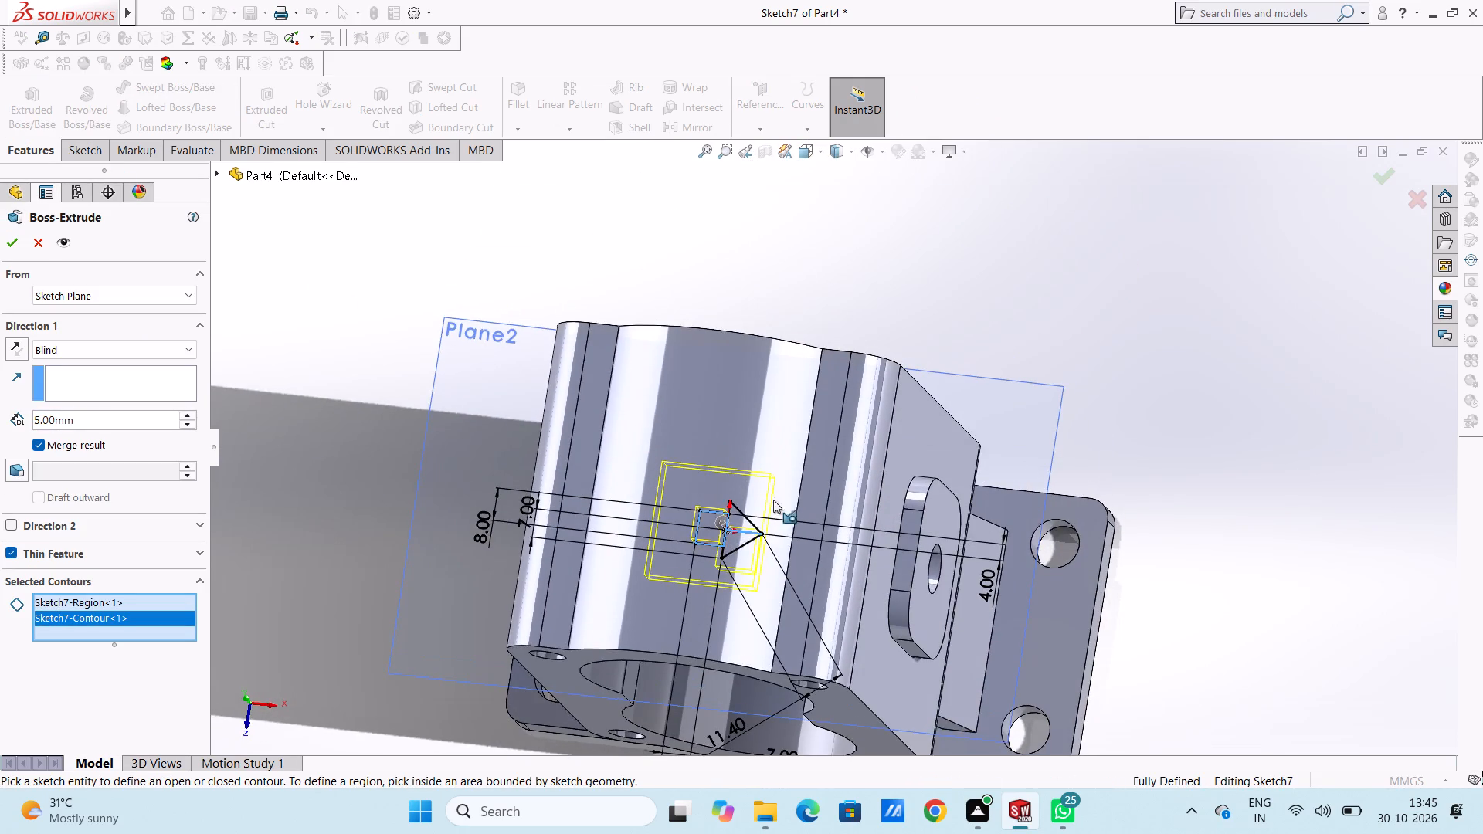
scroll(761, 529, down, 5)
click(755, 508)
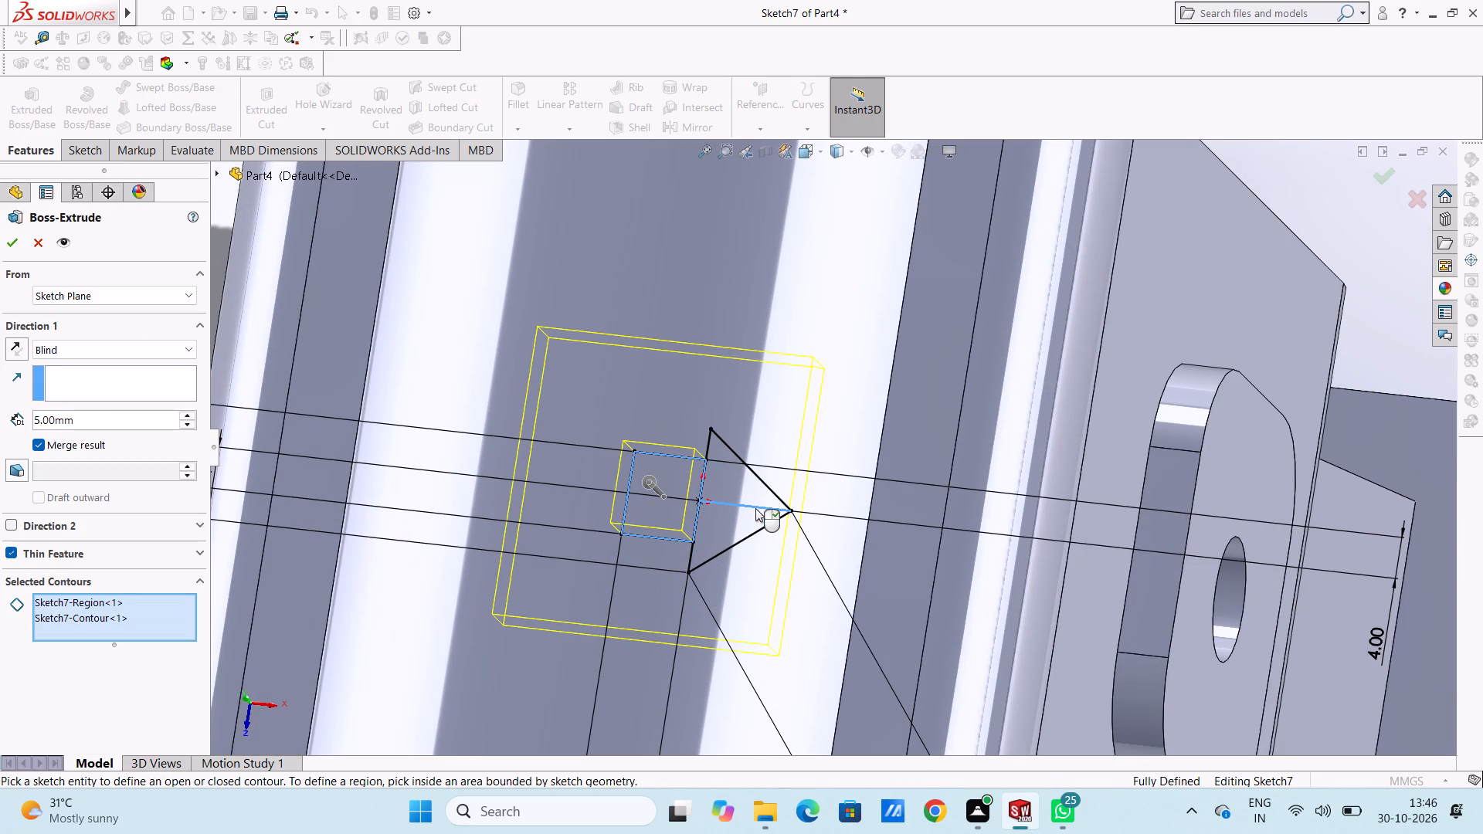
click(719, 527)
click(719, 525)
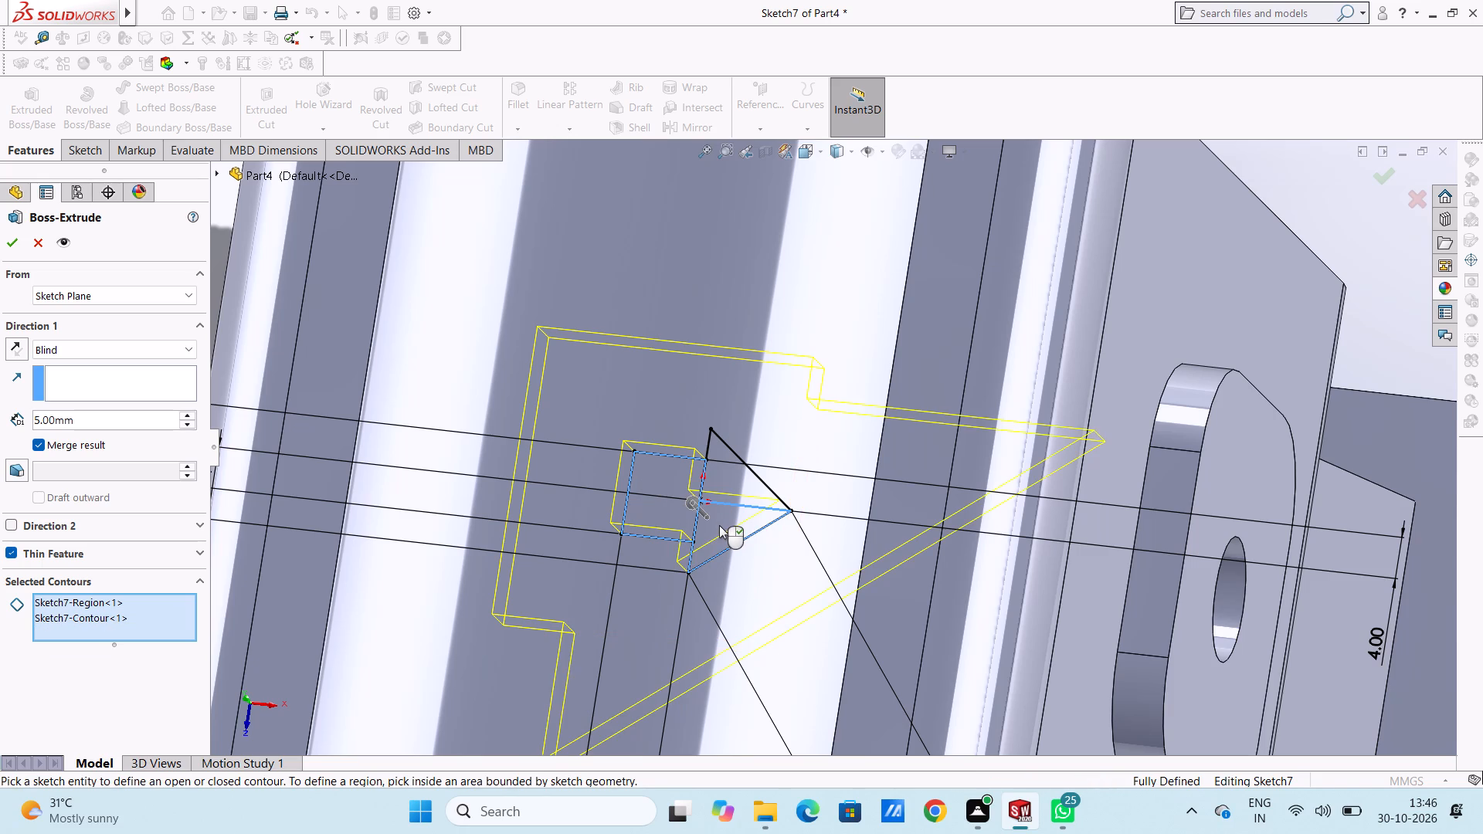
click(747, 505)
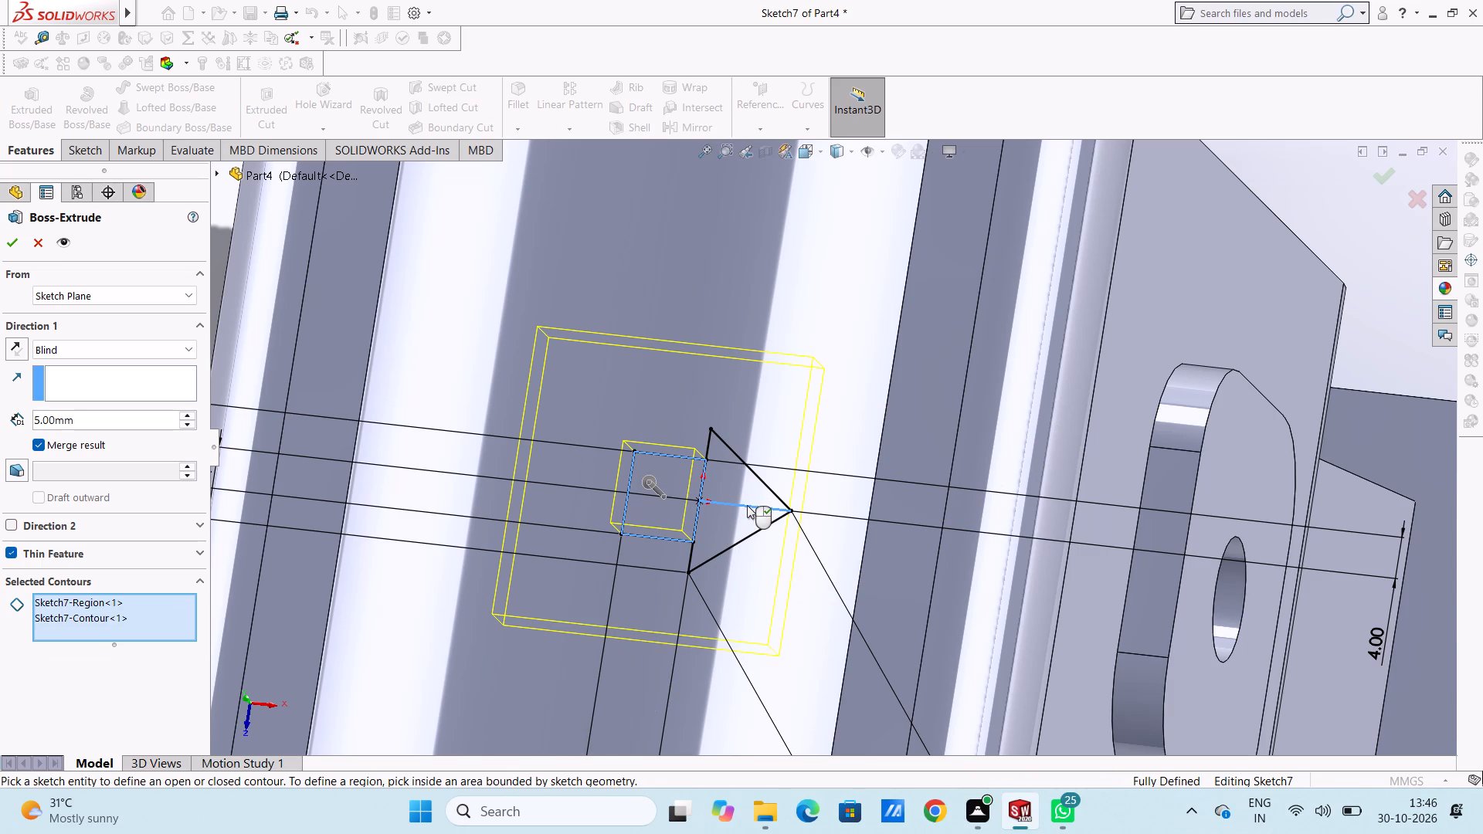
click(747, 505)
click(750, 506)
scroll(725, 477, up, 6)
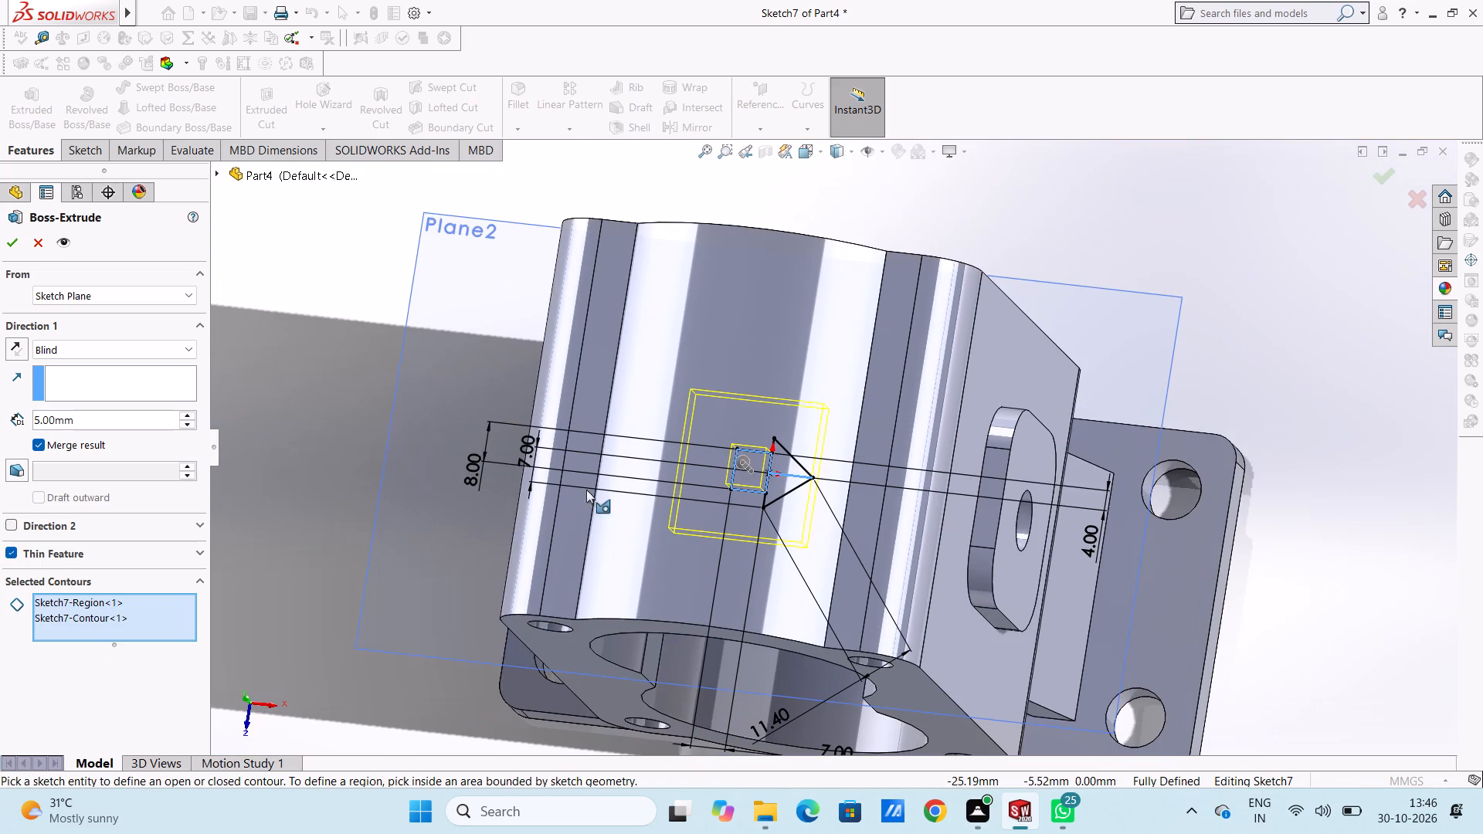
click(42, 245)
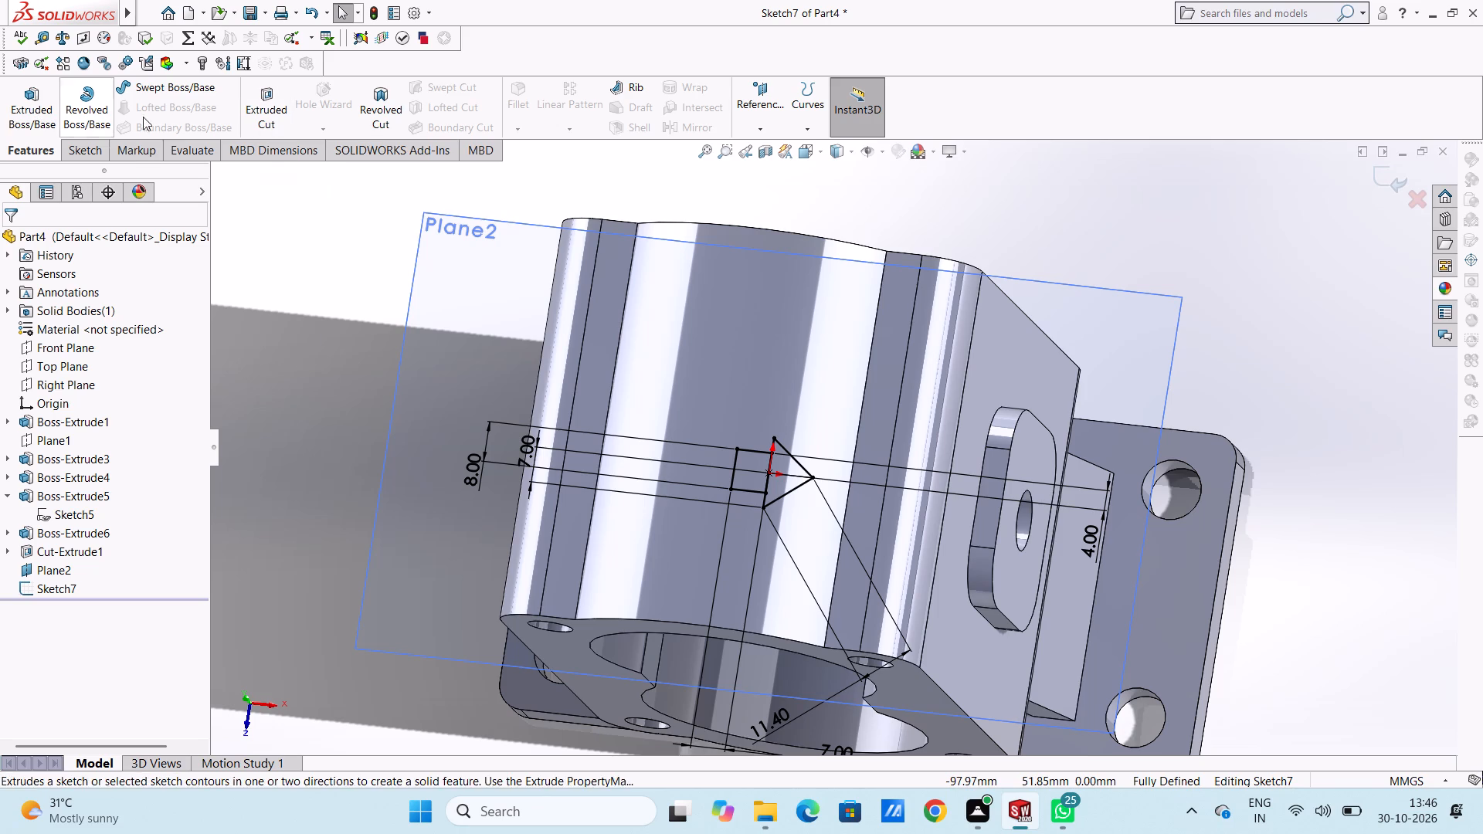
Cut-extrude the rectangle and both arrowhead regions Through All in the reversed, upward direction through the housing's top wall.
drag(262, 100, 267, 107)
scroll(796, 505, down, 1)
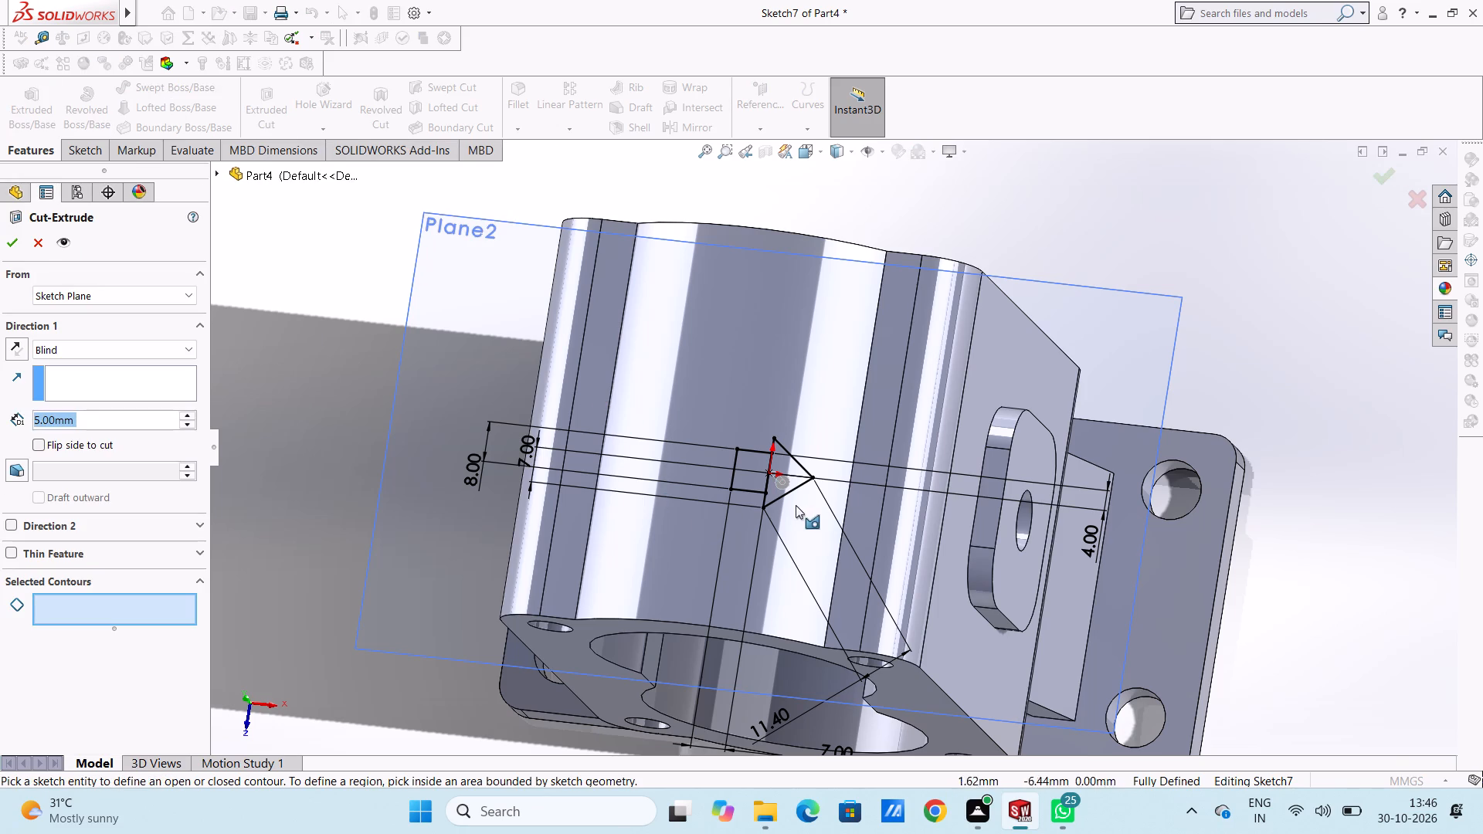
scroll(796, 505, down, 5)
click(761, 351)
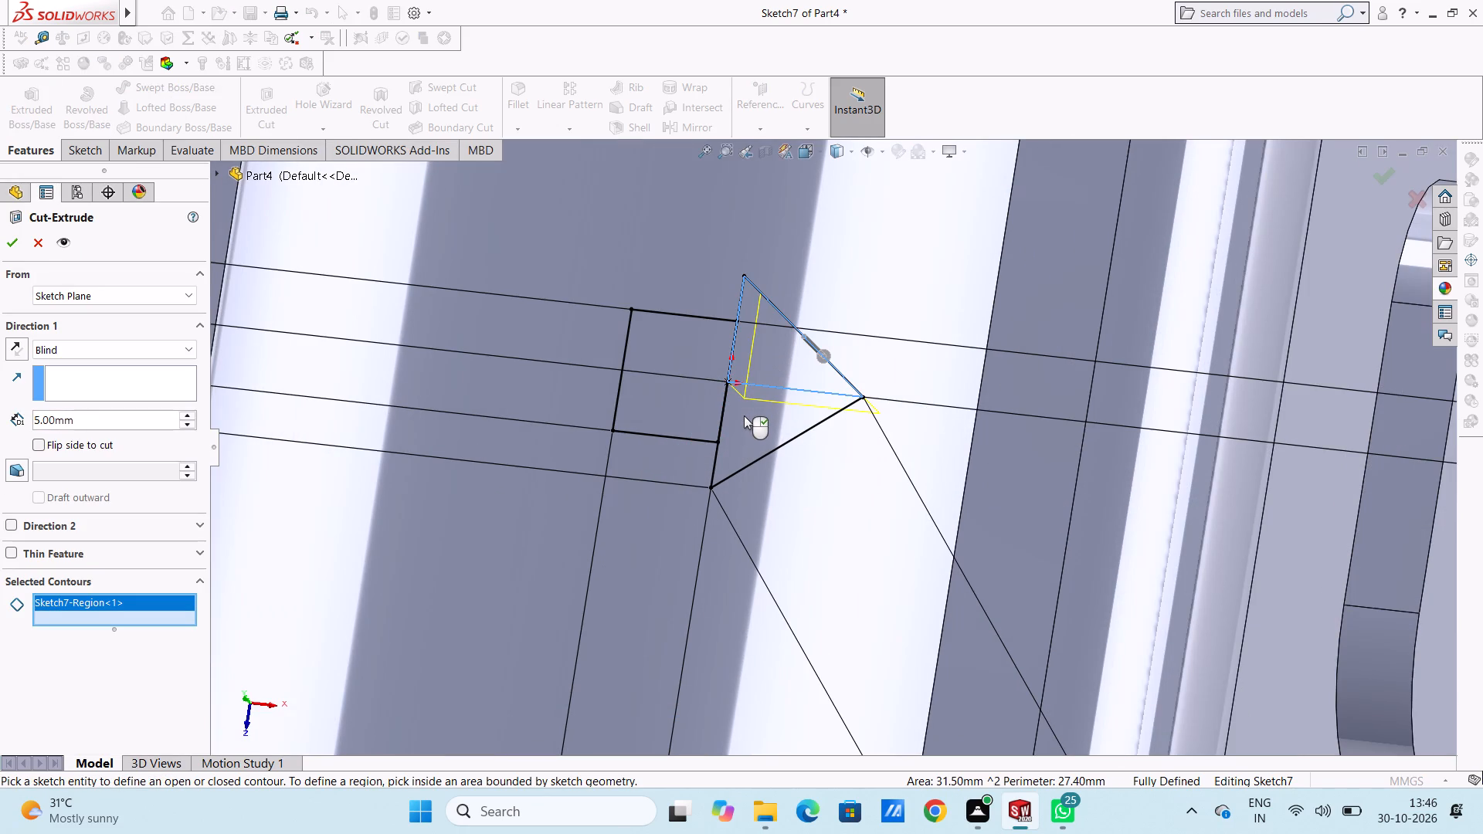
click(744, 417)
click(664, 381)
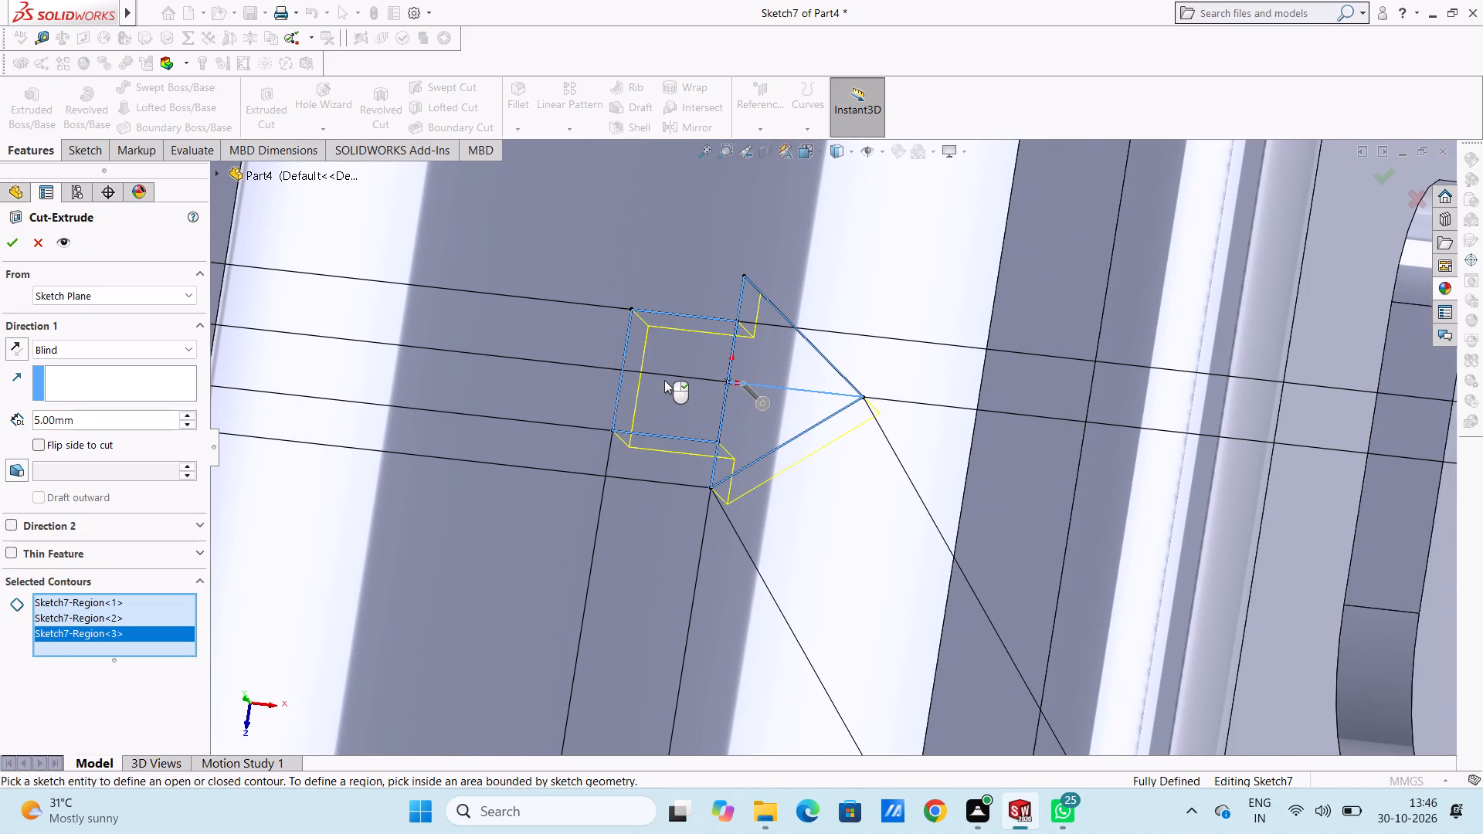
scroll(664, 380, up, 5)
middle_drag(674, 453, 675, 297)
middle_drag(687, 446, 690, 368)
scroll(693, 394, up, 1)
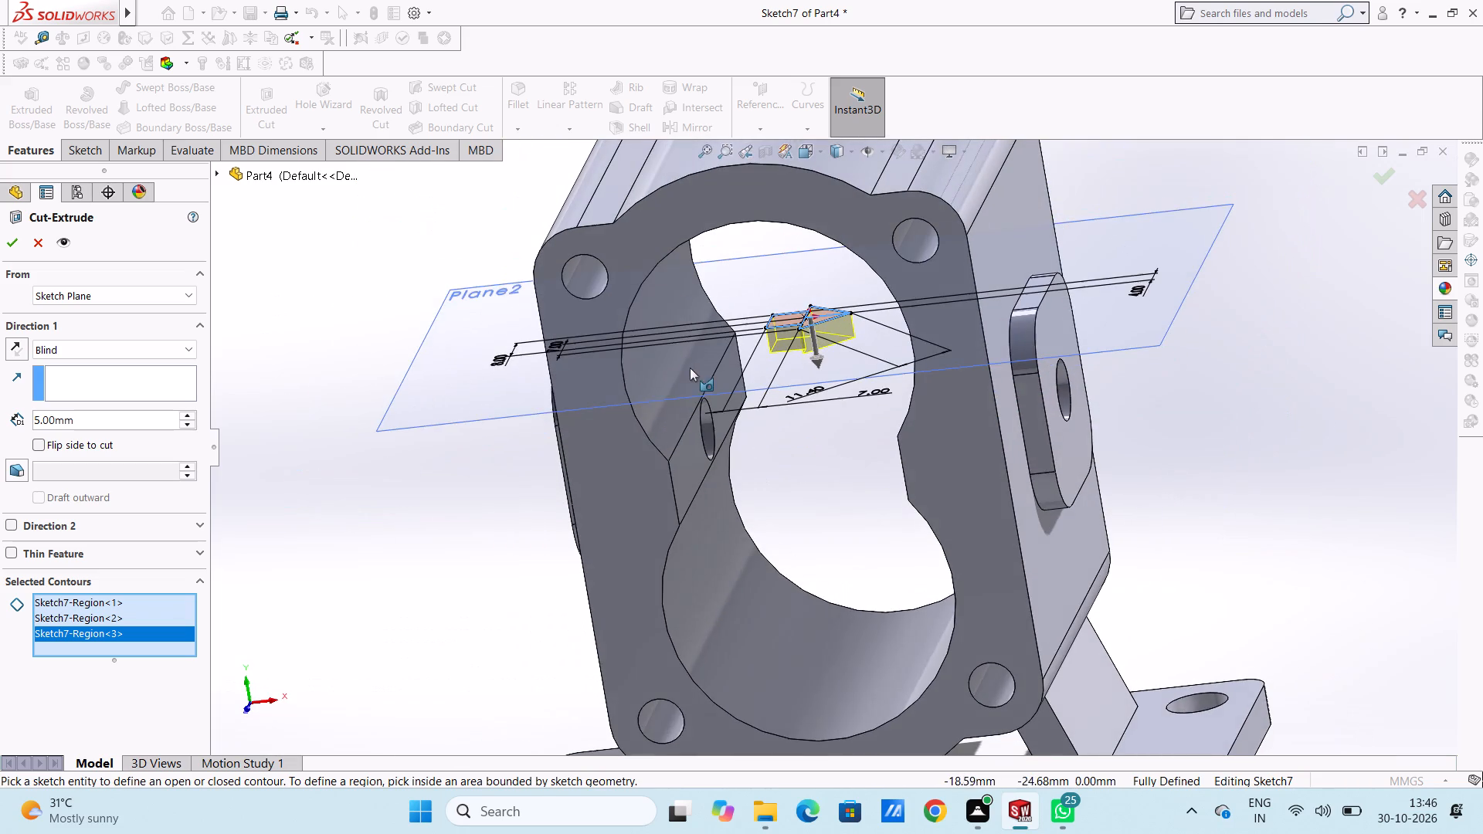
scroll(675, 408, up, 4)
click(12, 347)
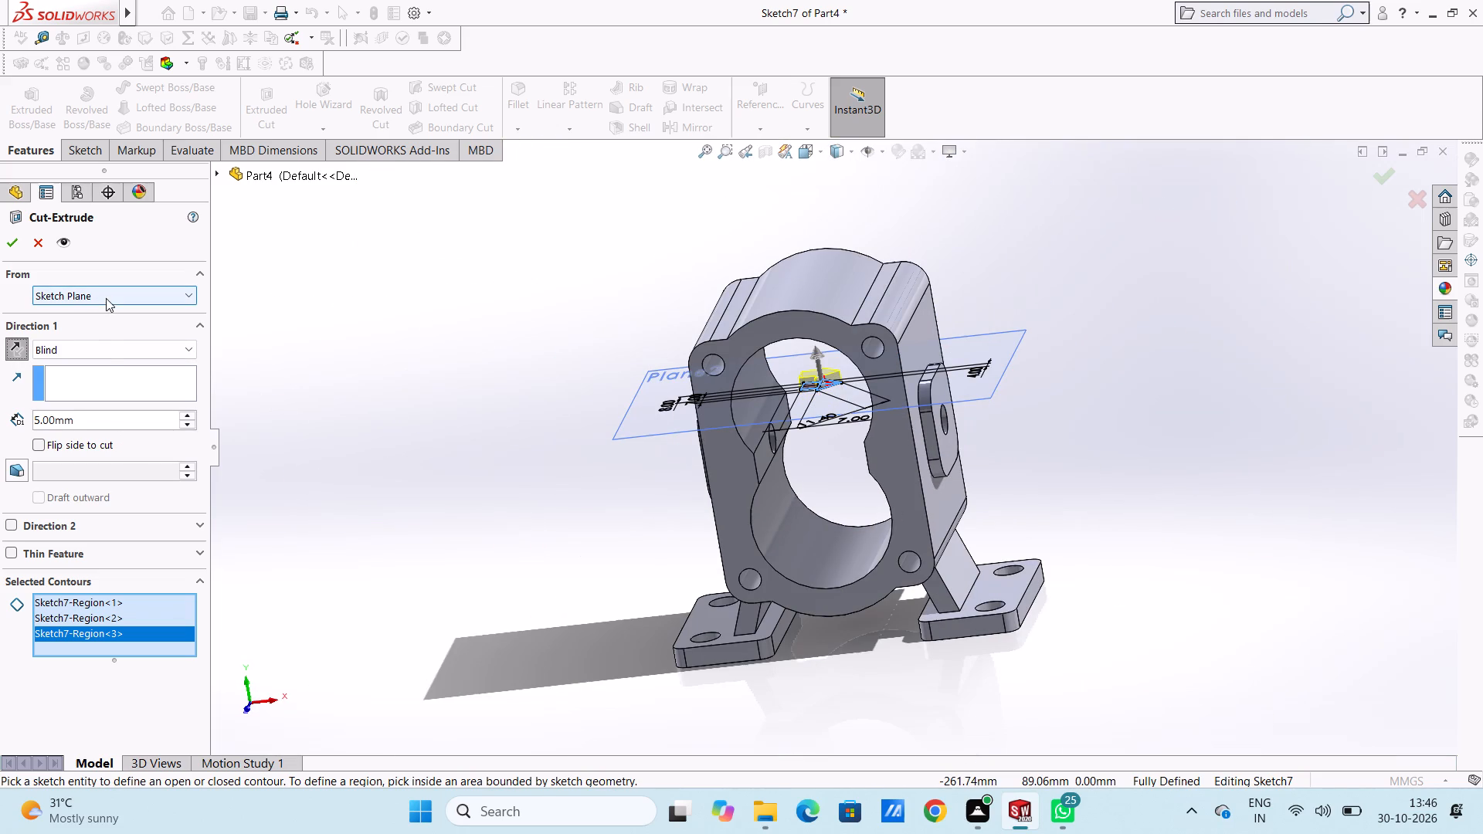
click(111, 351)
click(103, 385)
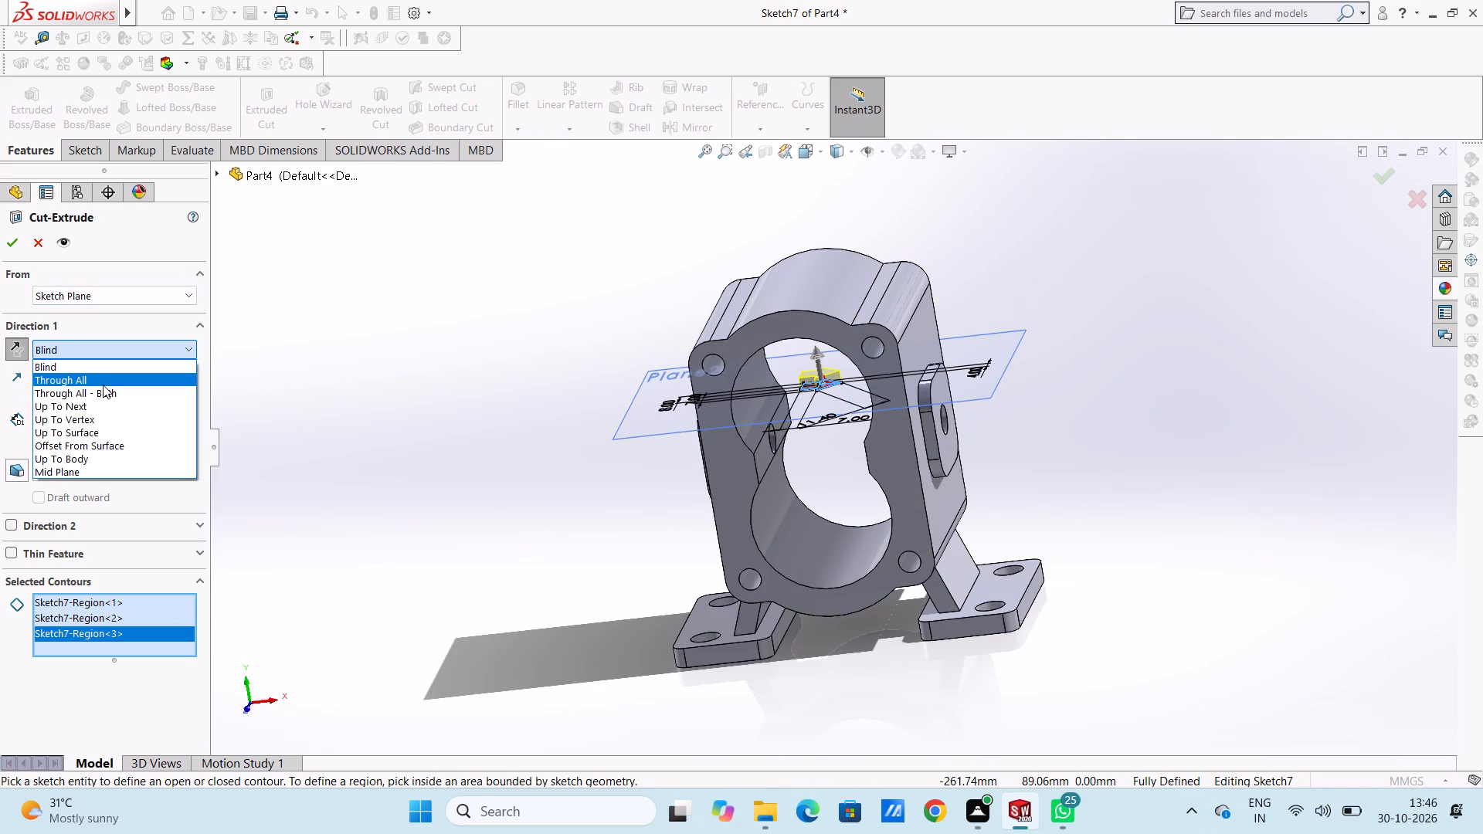
click(12, 241)
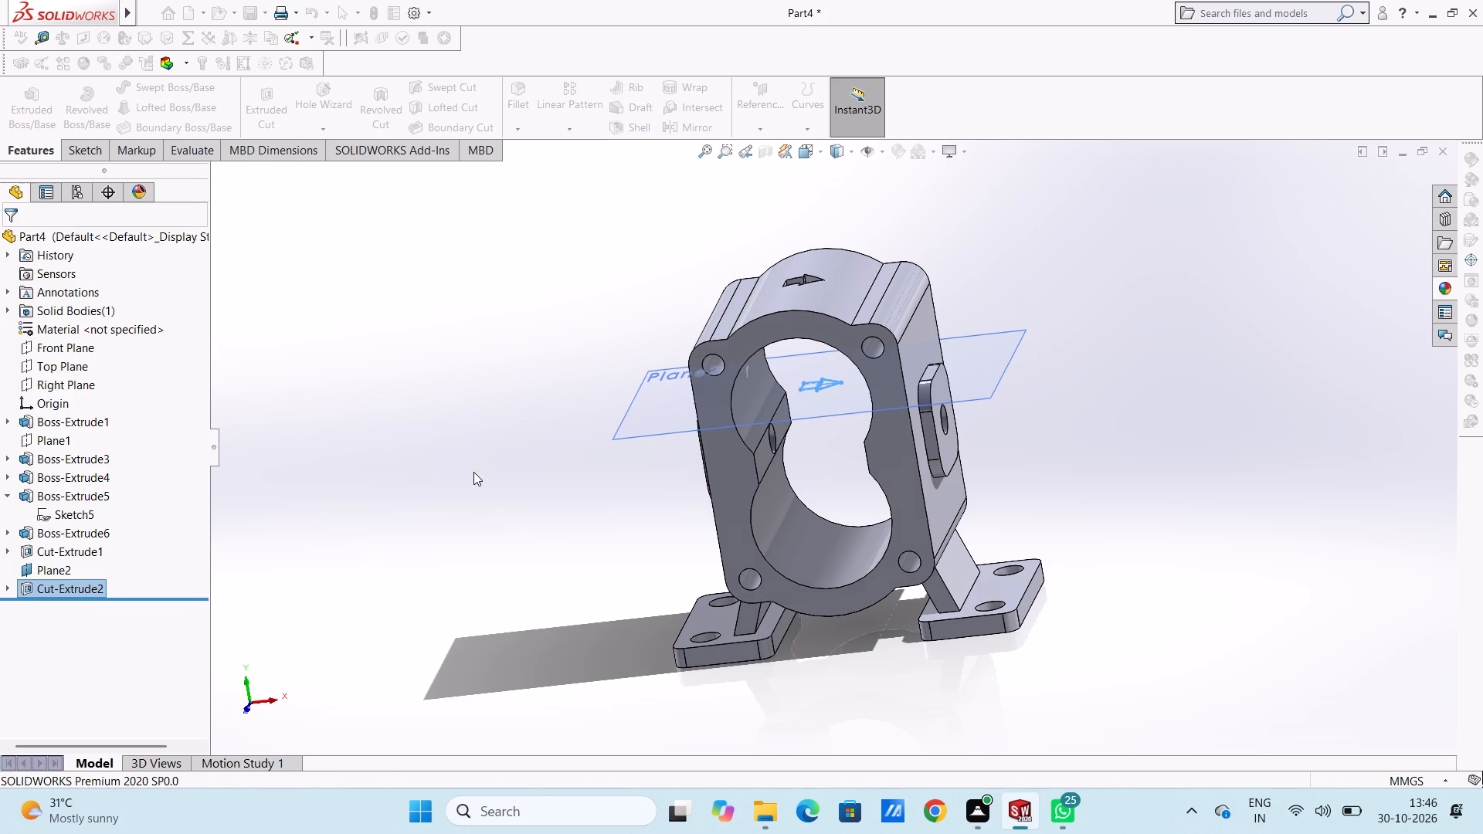
click(473, 472)
Hide Plane2, the reference plane 100 mm up.
middle_drag(487, 477, 487, 431)
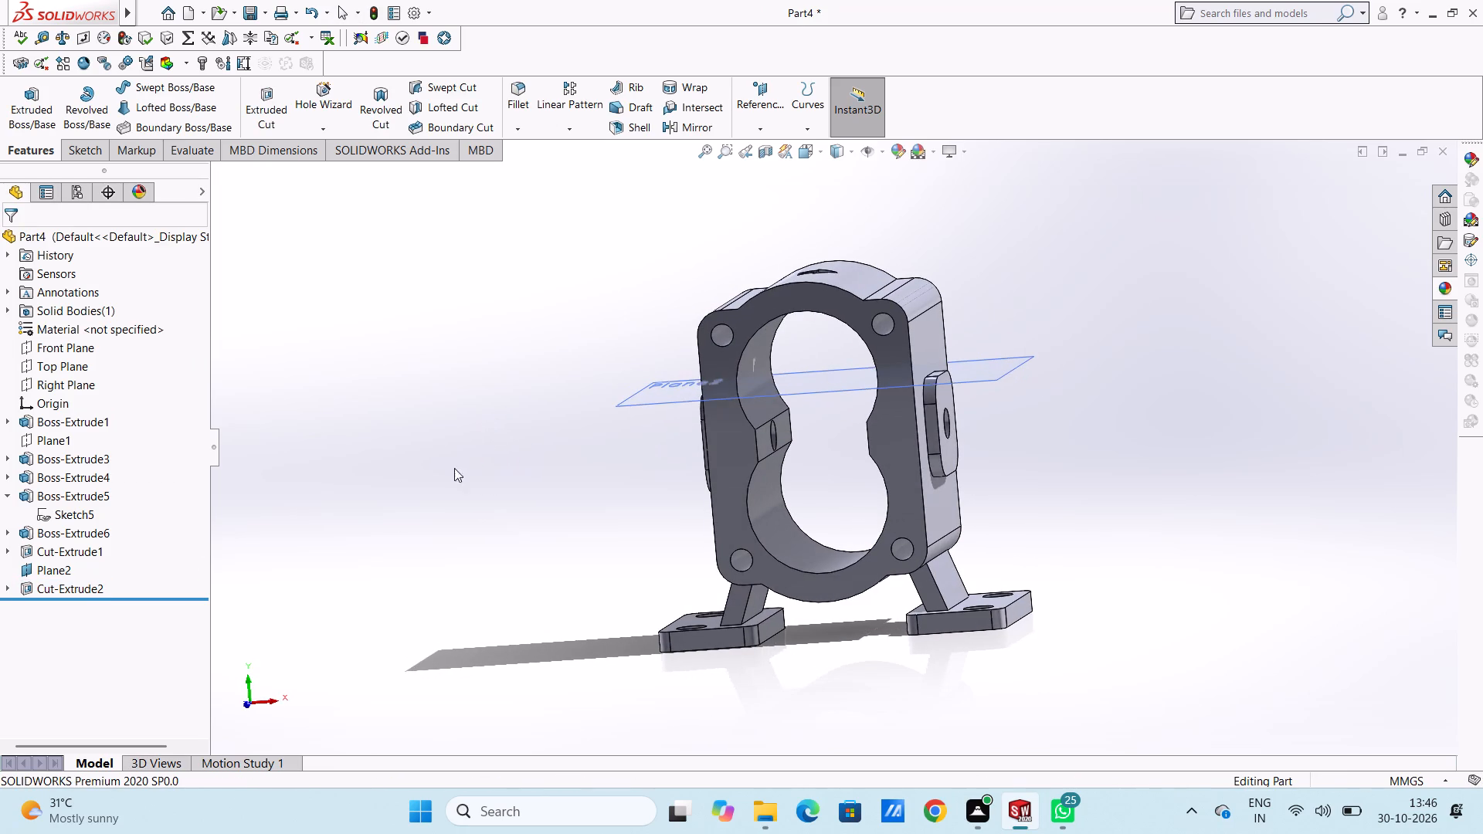
click(66, 573)
click(101, 553)
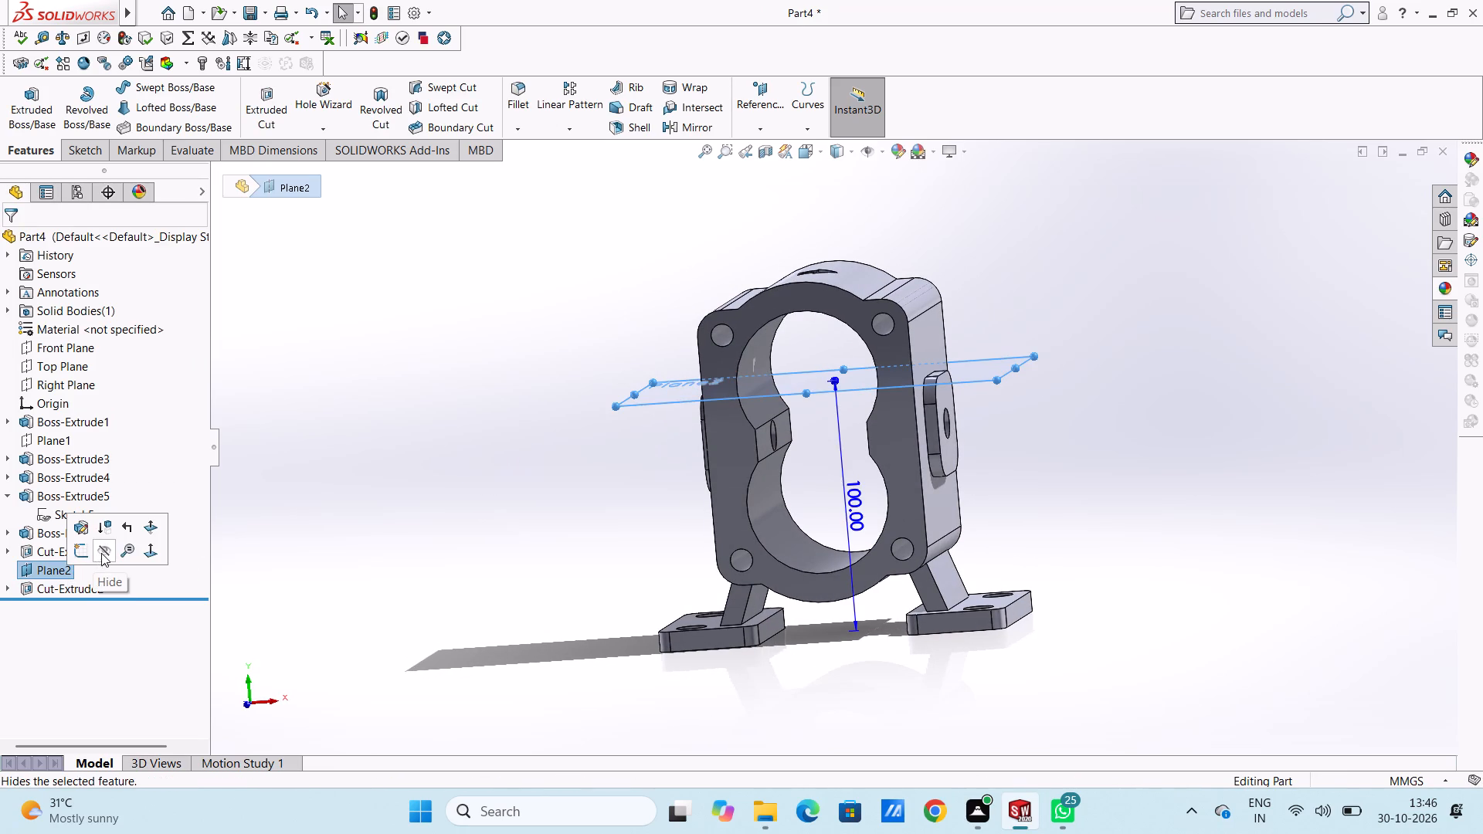
click(393, 532)
Examine the part with its arrow cutout from above, in isometric view and from the front and side.
middle_drag(550, 471, 527, 629)
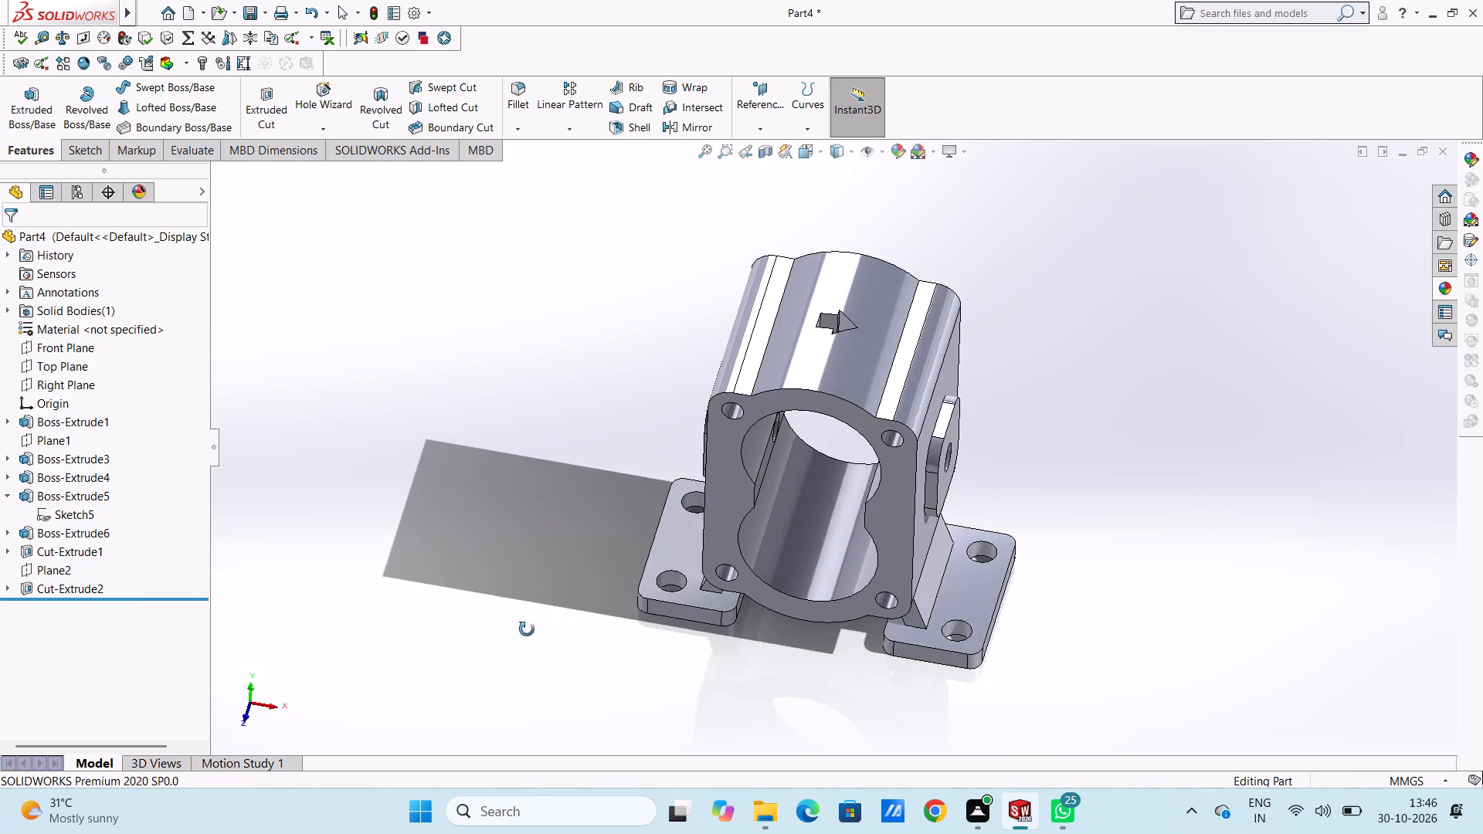
middle_drag(527, 629, 545, 724)
middle_drag(514, 585, 527, 639)
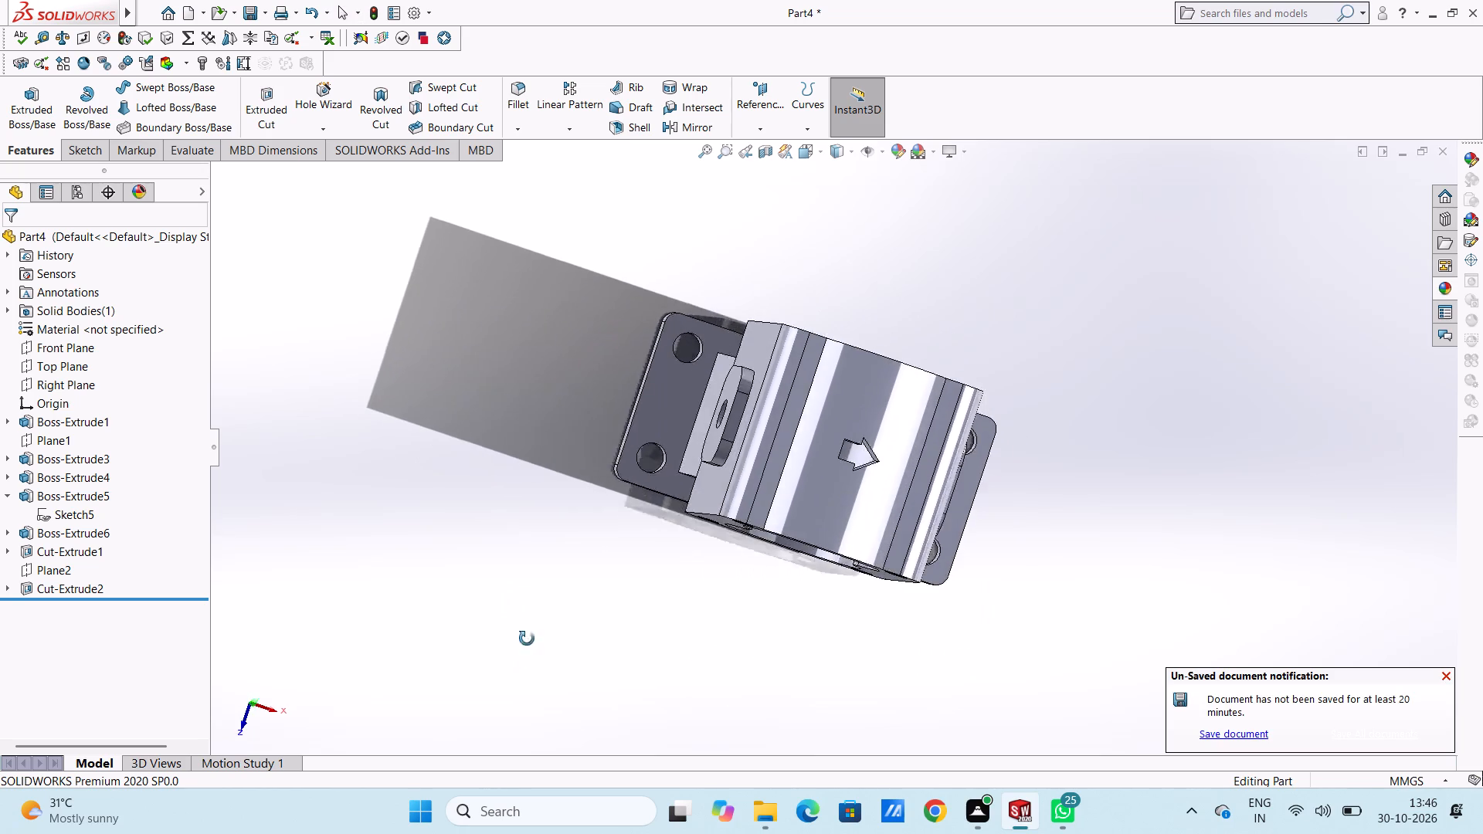
middle_drag(527, 639, 453, 487)
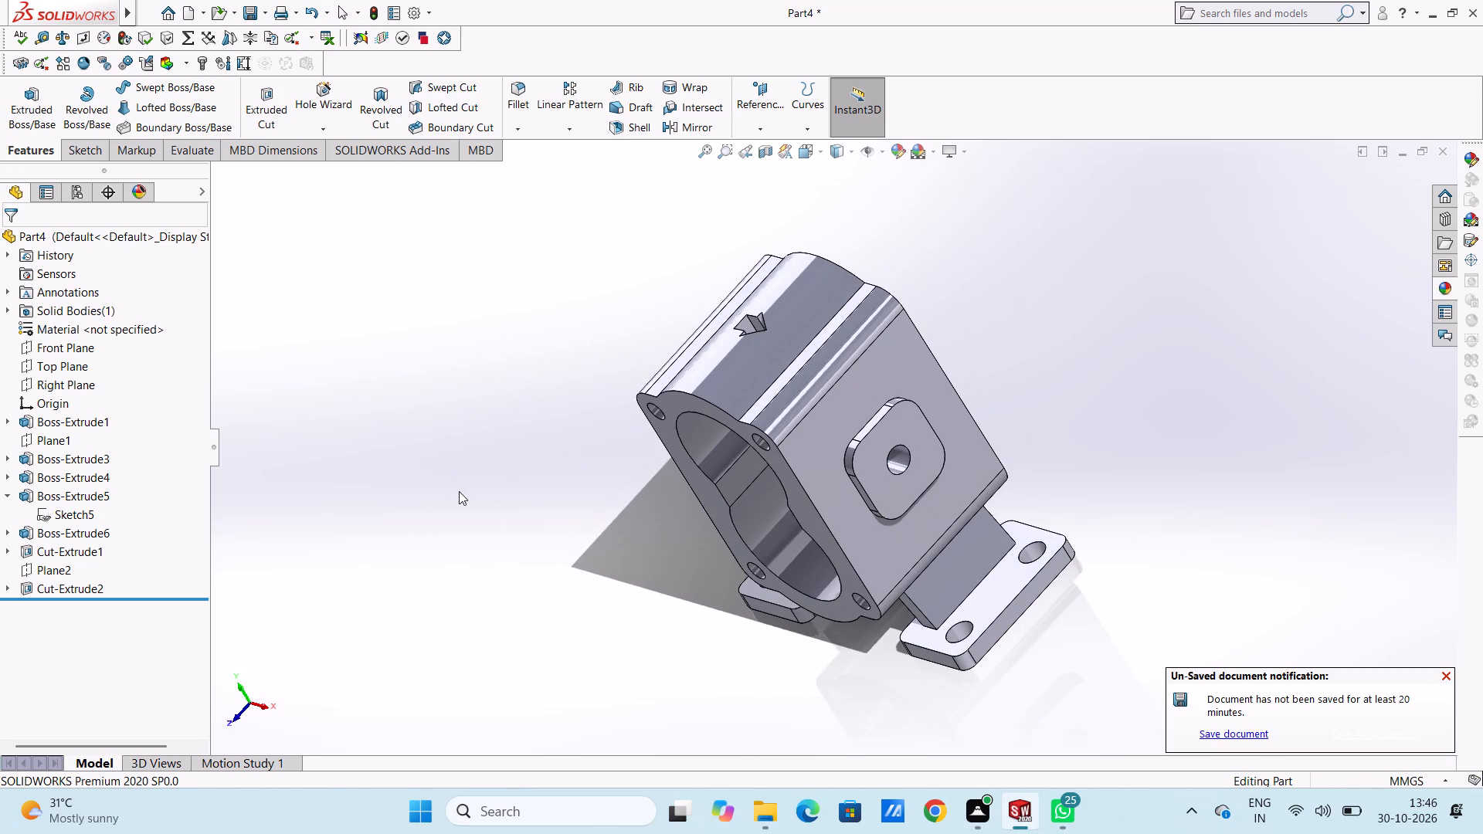
key(ctrl+7)
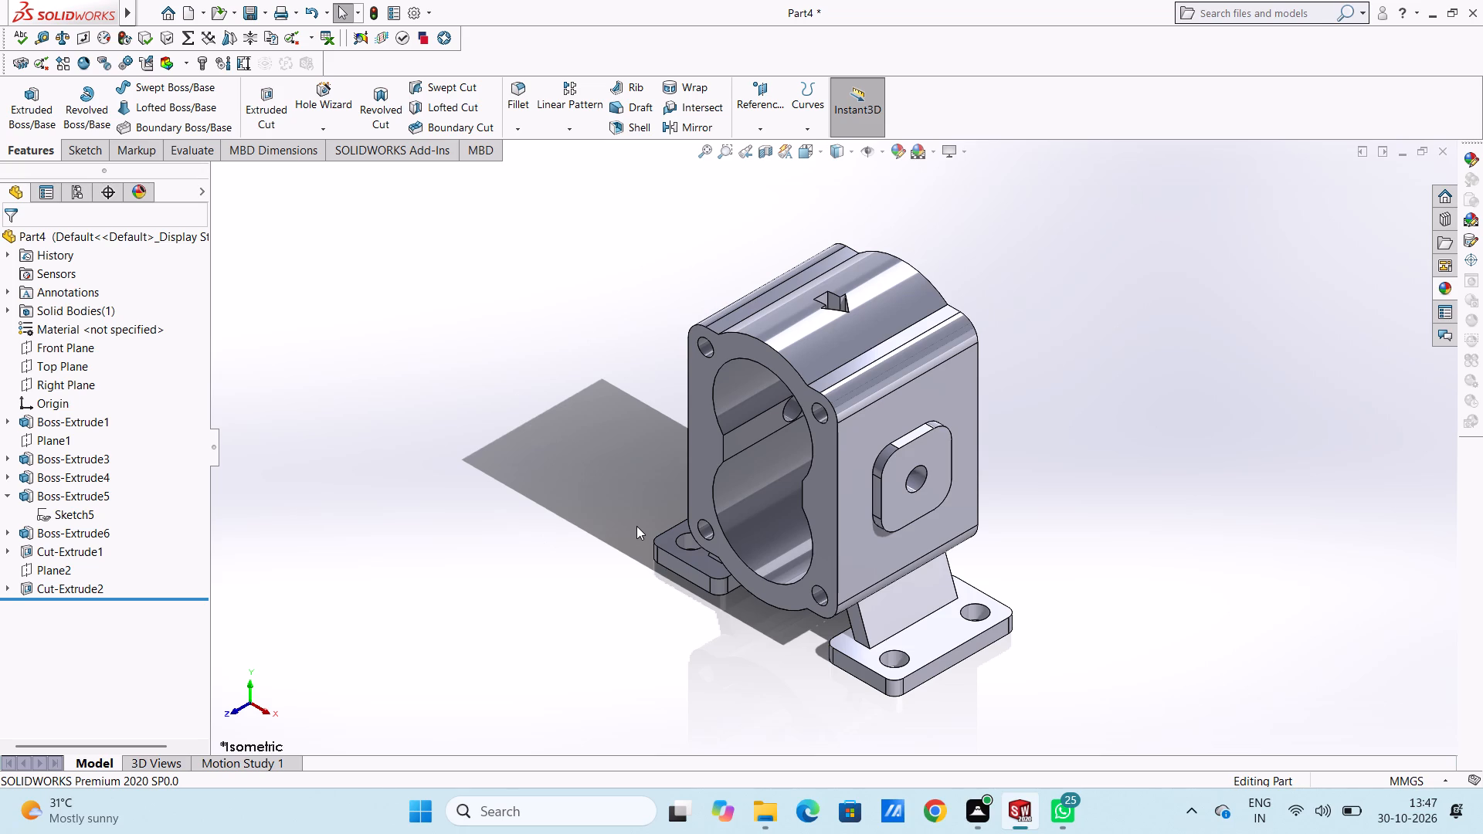
middle_drag(506, 435, 534, 419)
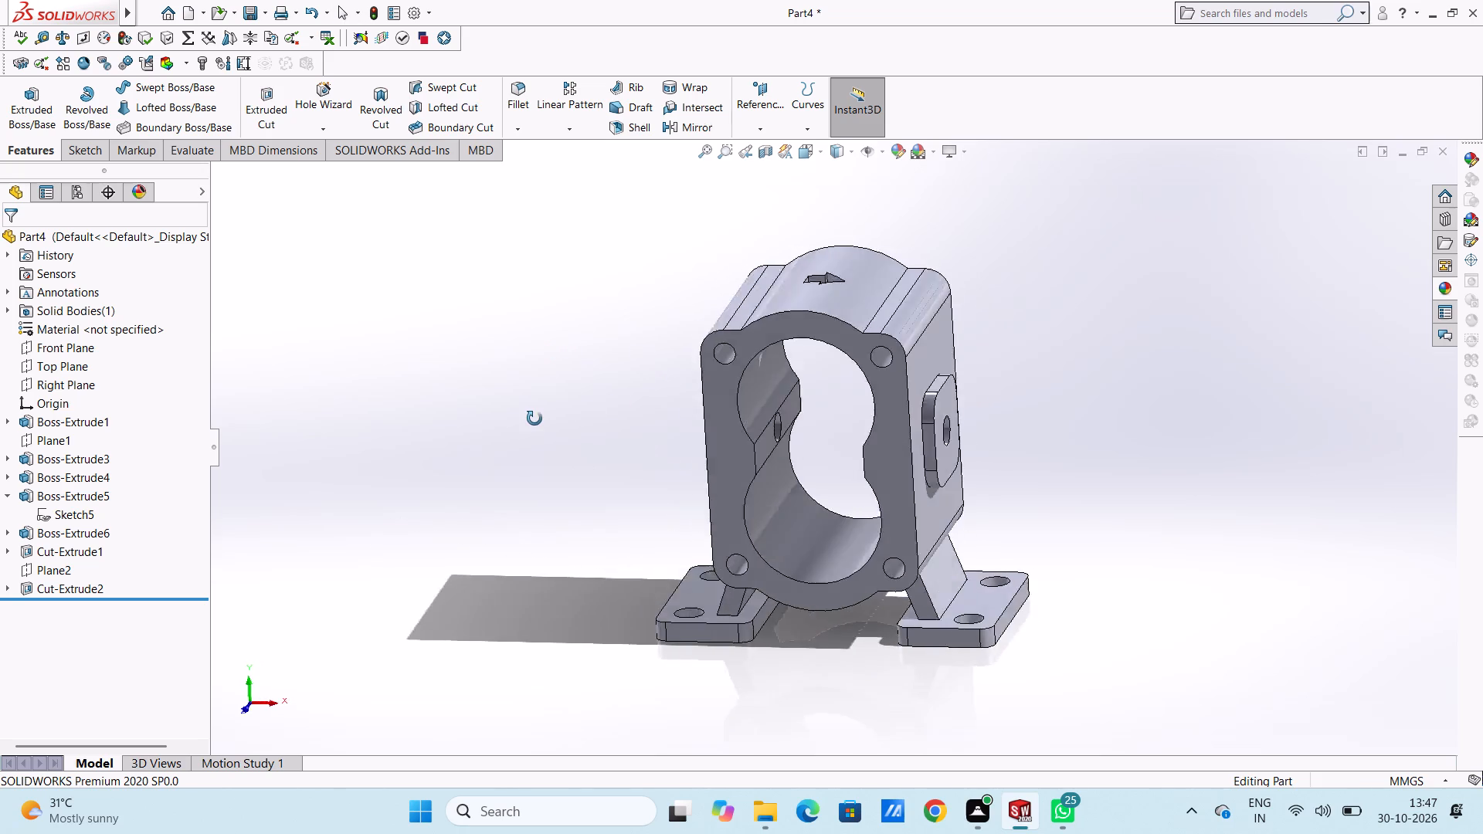
middle_drag(534, 419, 517, 402)
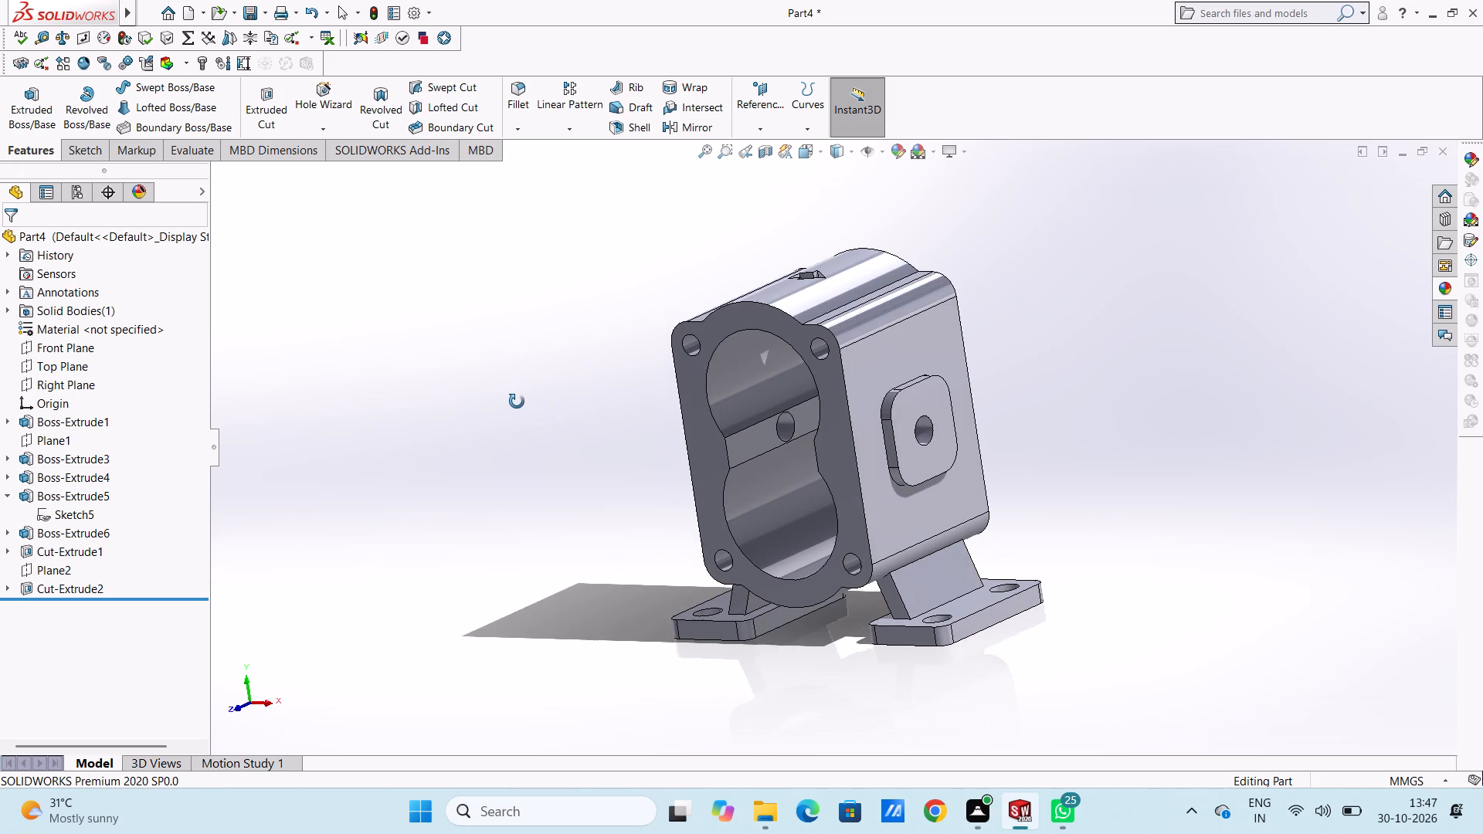
middle_drag(517, 402, 518, 400)
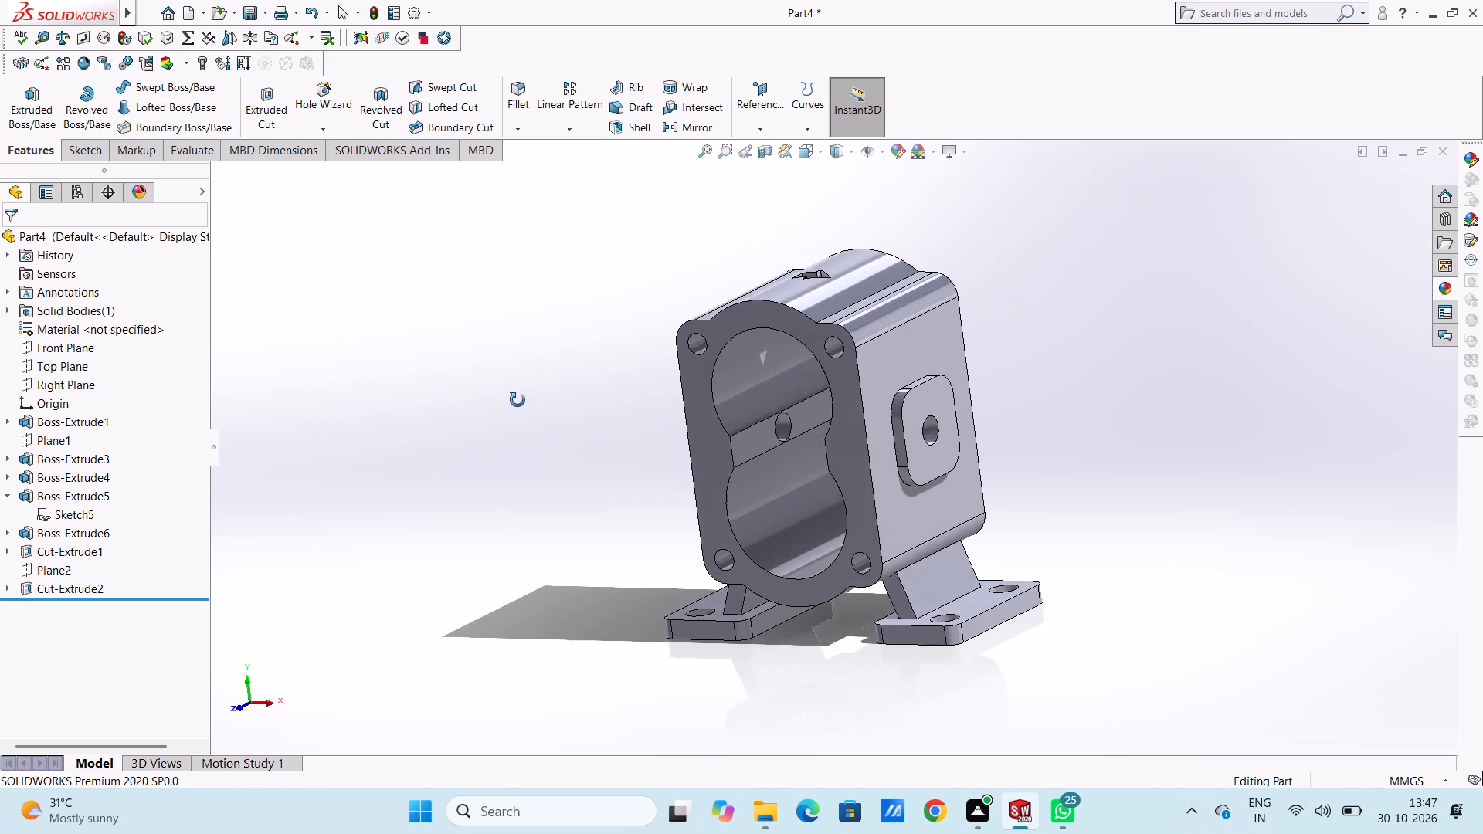
middle_drag(518, 400, 518, 401)
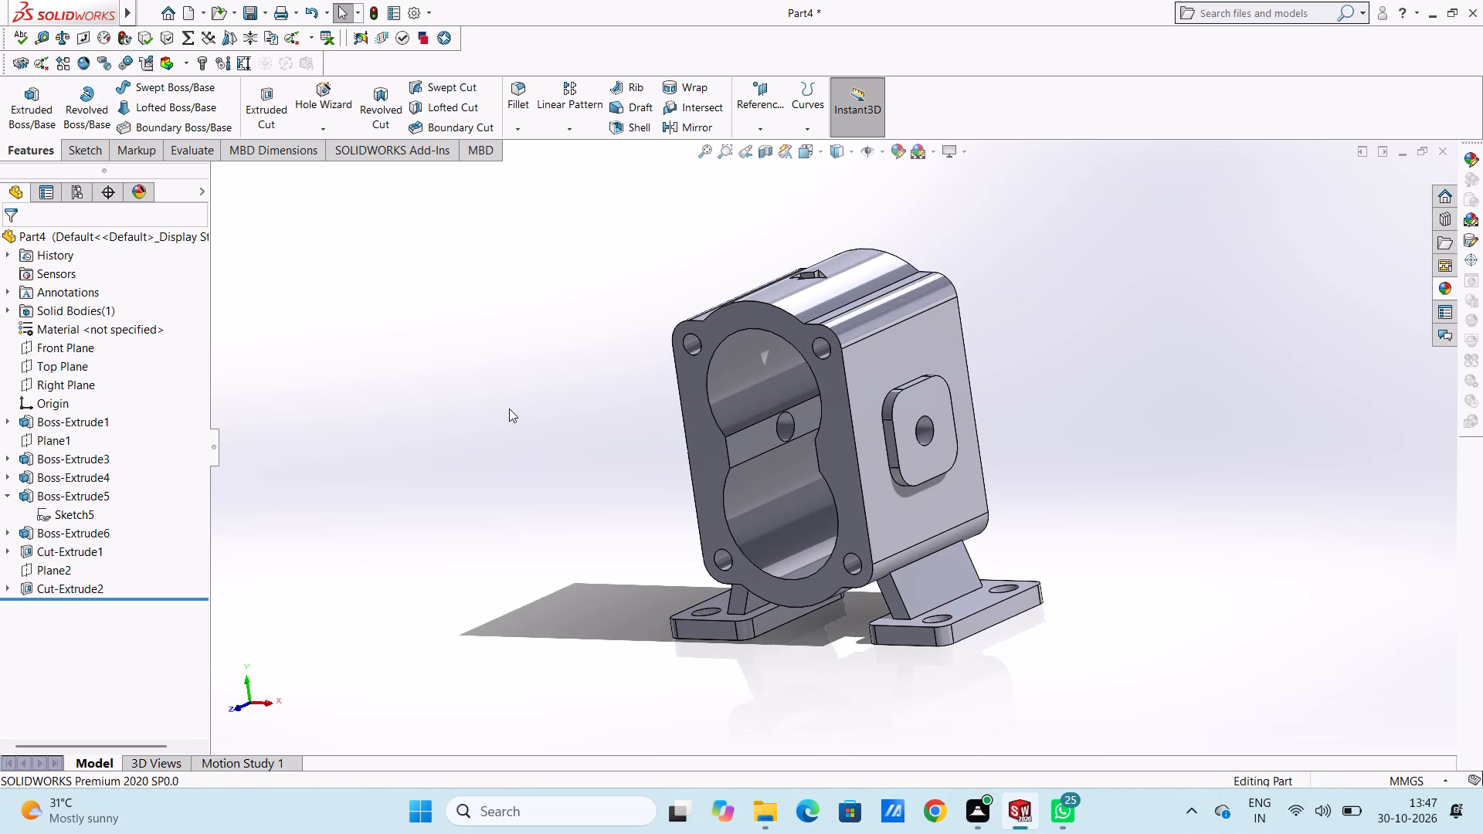
Start a 3 mm fillet on one inclined support, selecting its outer joint with the base plate and its four inclined corner edges.
click(521, 96)
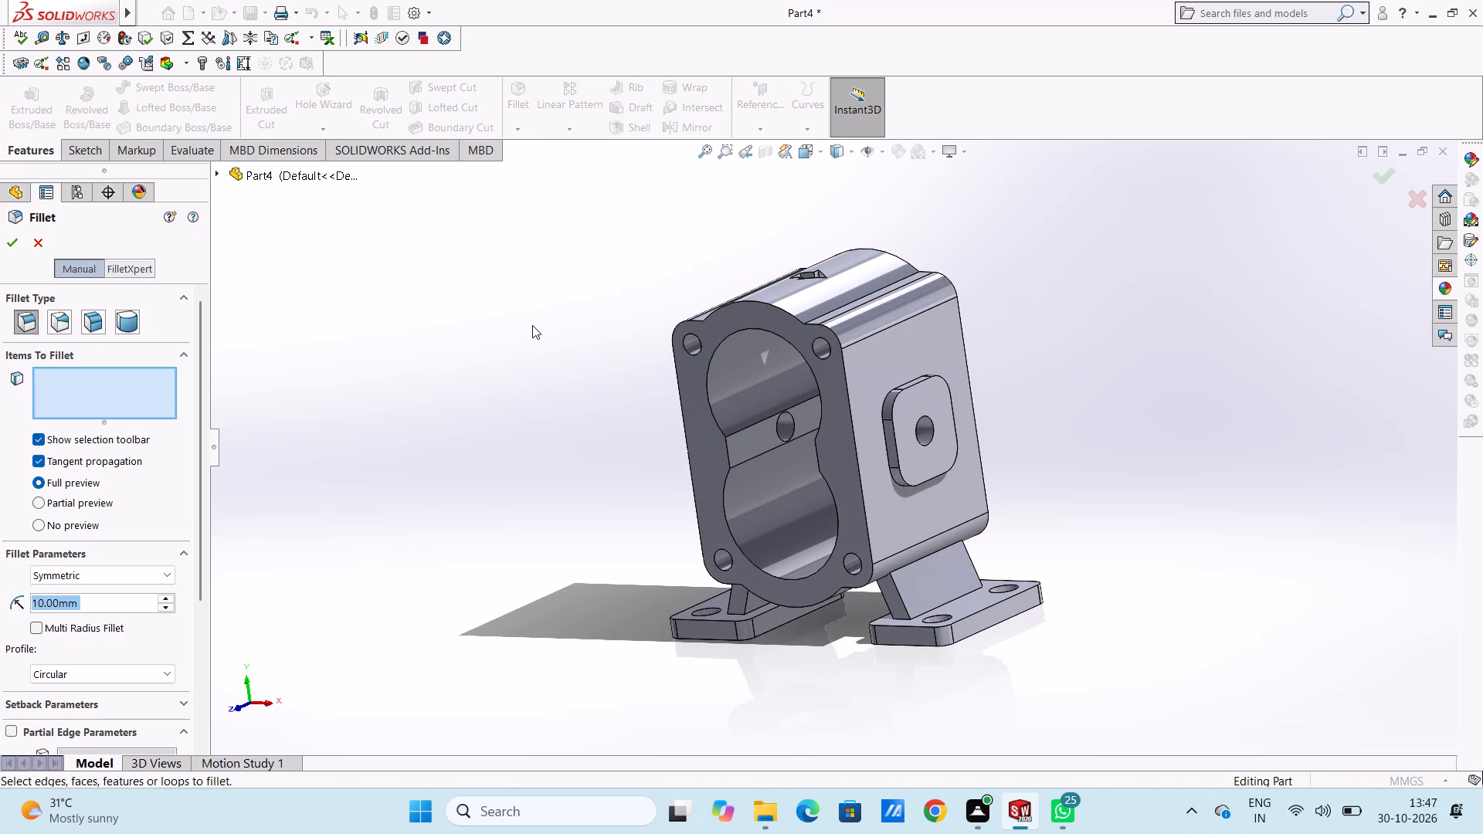
key(3)
key(Return)
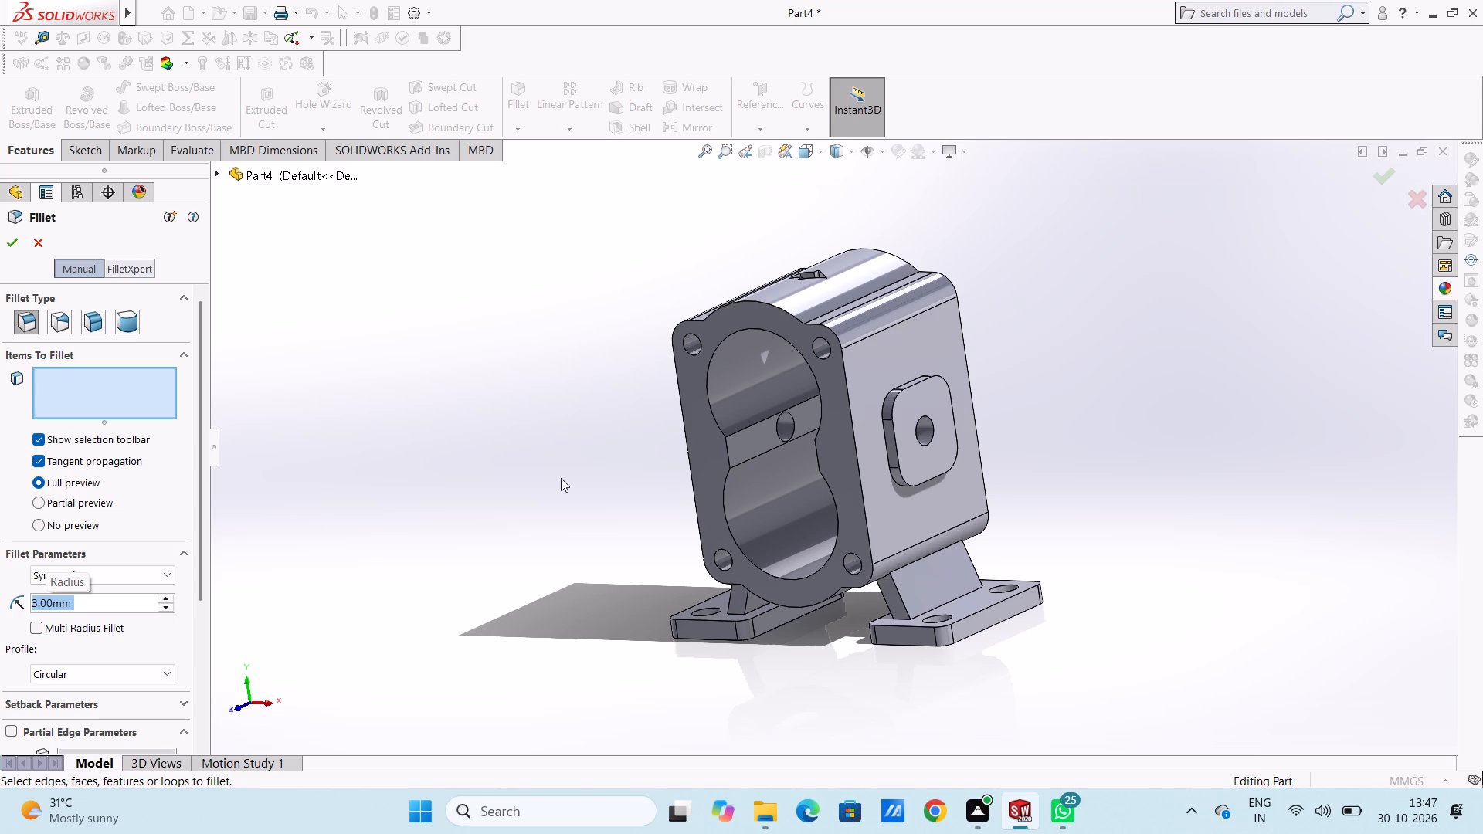
middle_drag(562, 505, 568, 563)
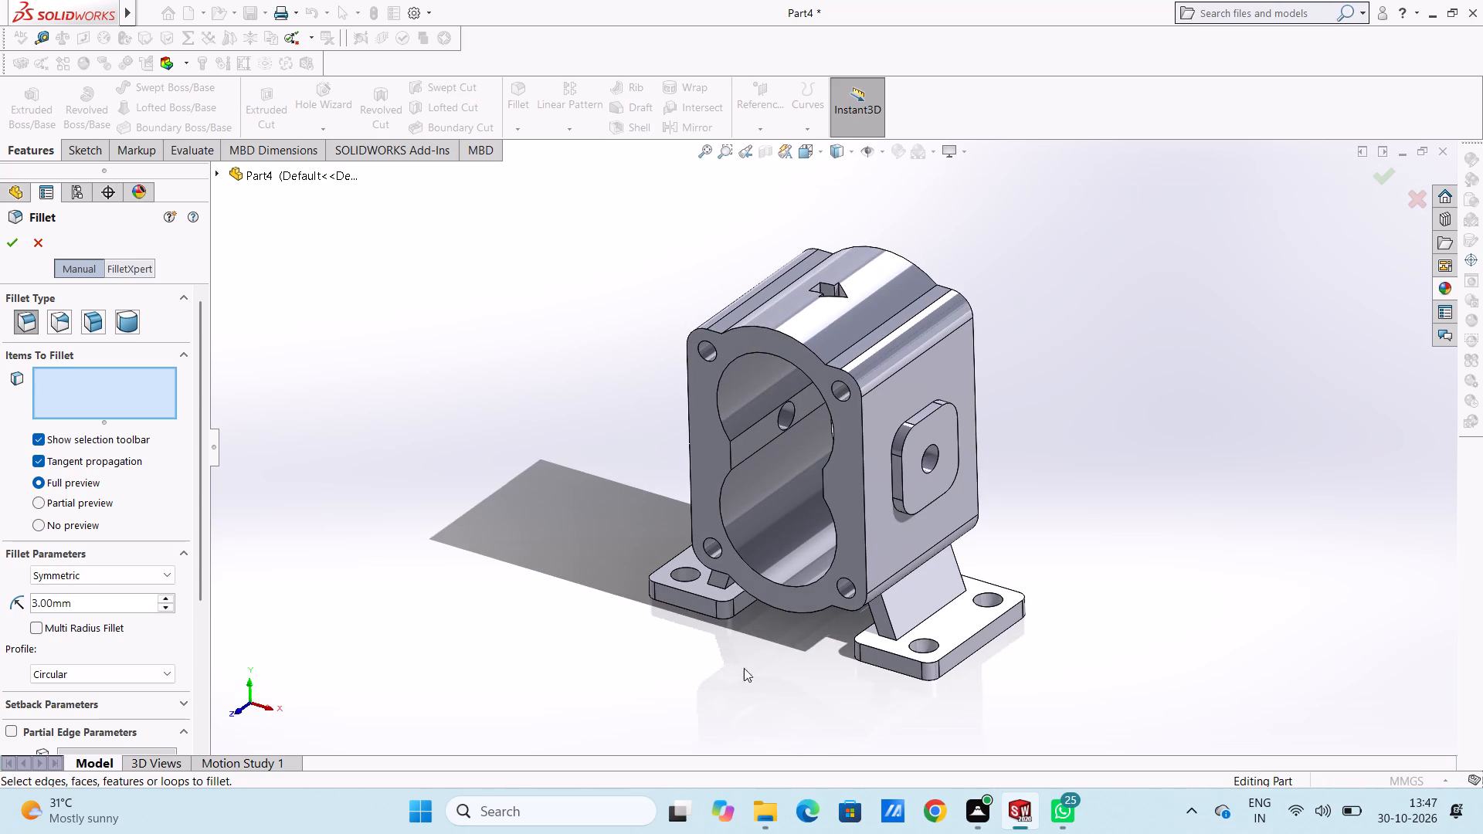
scroll(901, 670, down, 5)
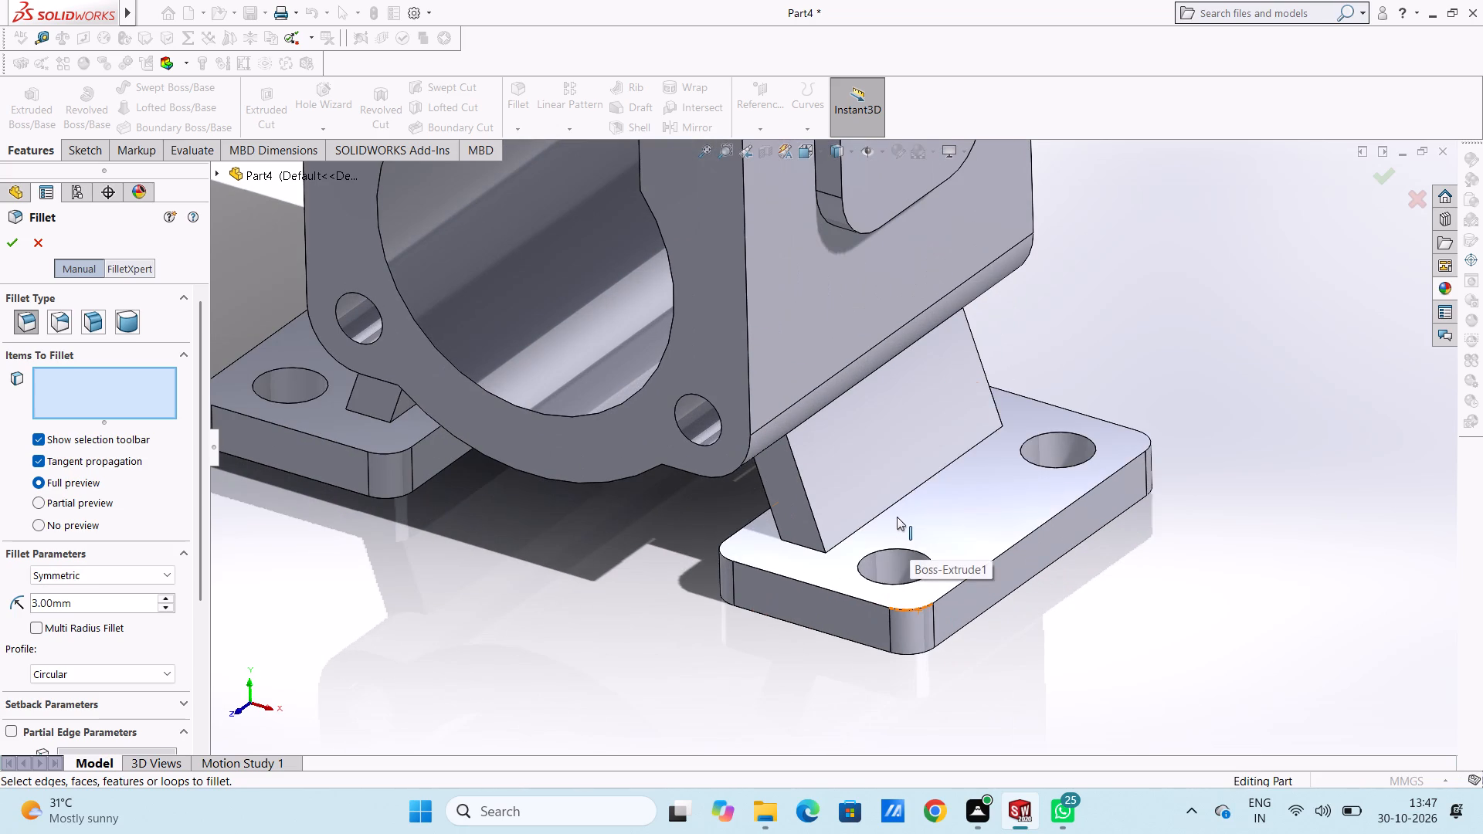
click(887, 509)
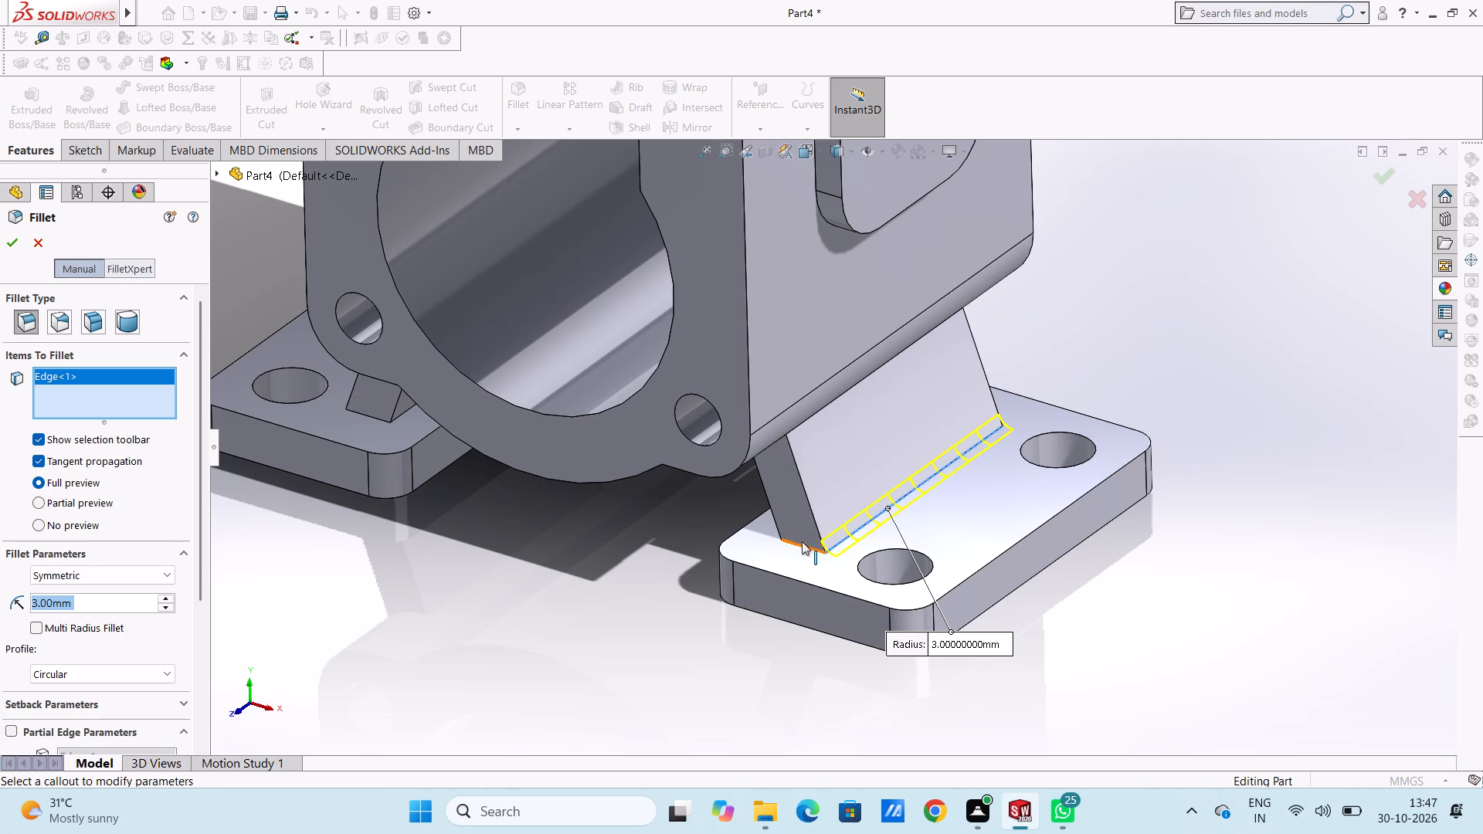
click(810, 505)
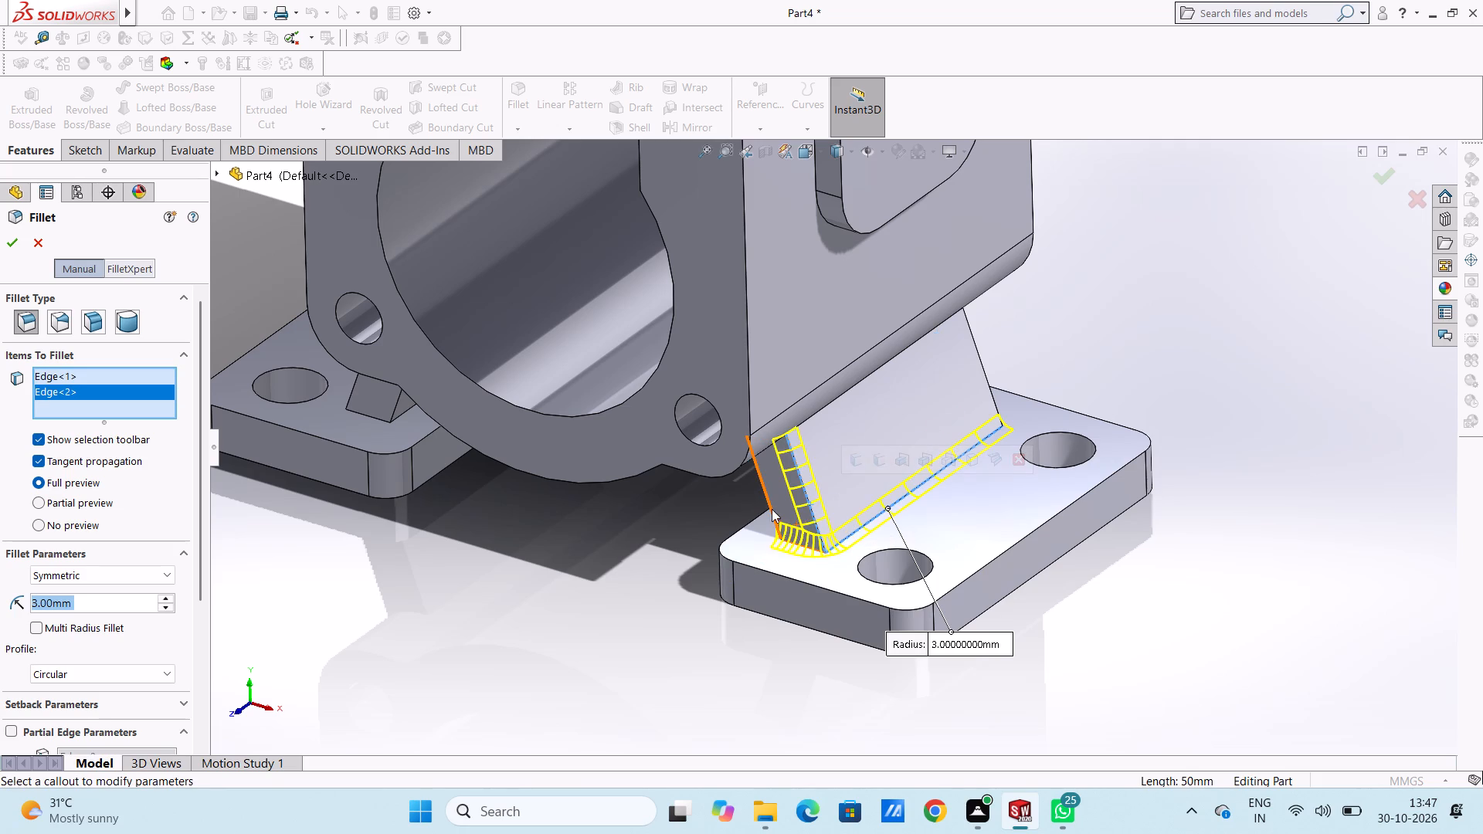
click(772, 508)
scroll(772, 509, up, 3)
middle_drag(913, 419, 902, 419)
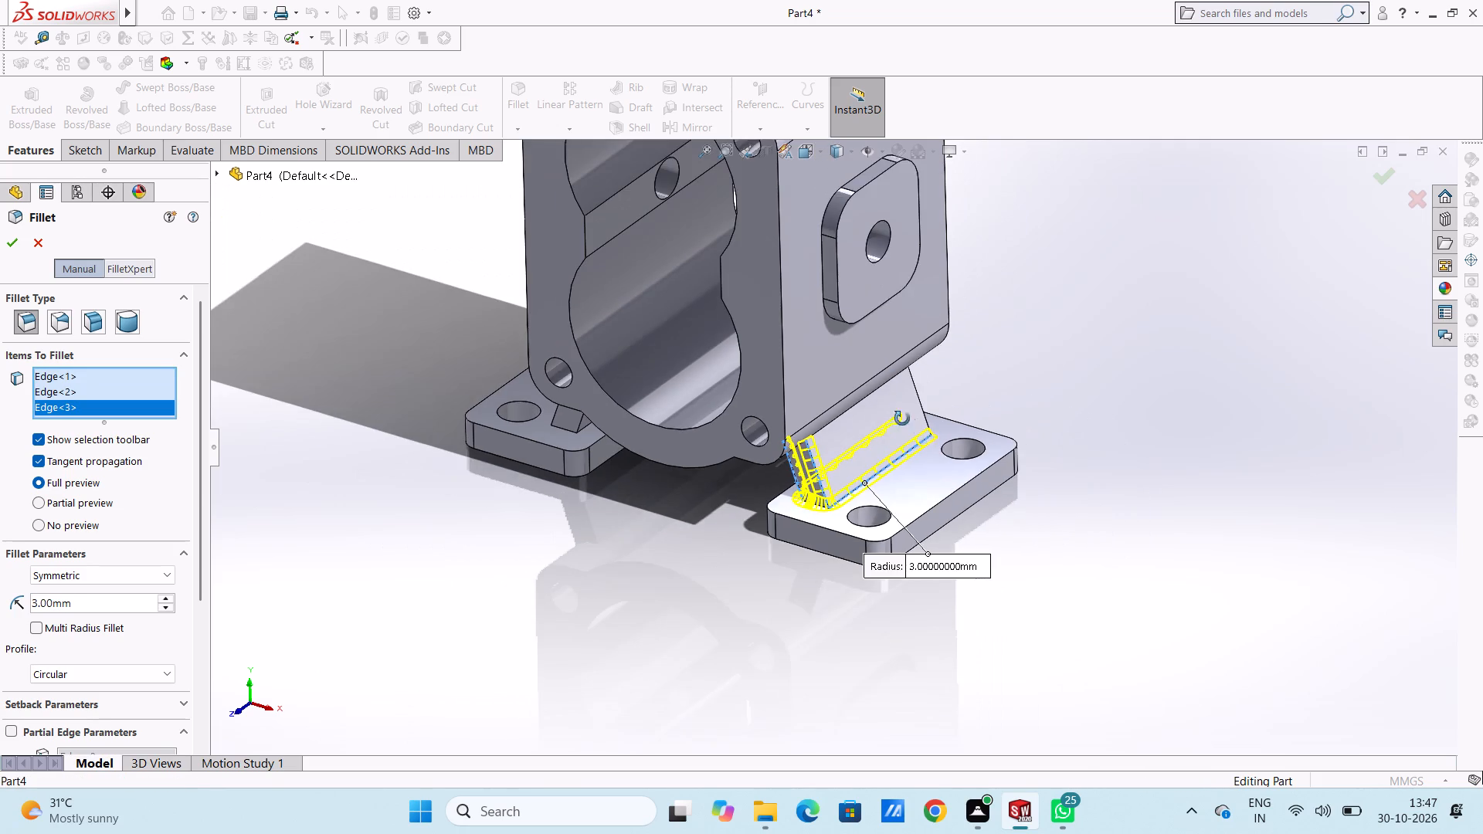
middle_drag(902, 419, 778, 570)
scroll(989, 378, down, 5)
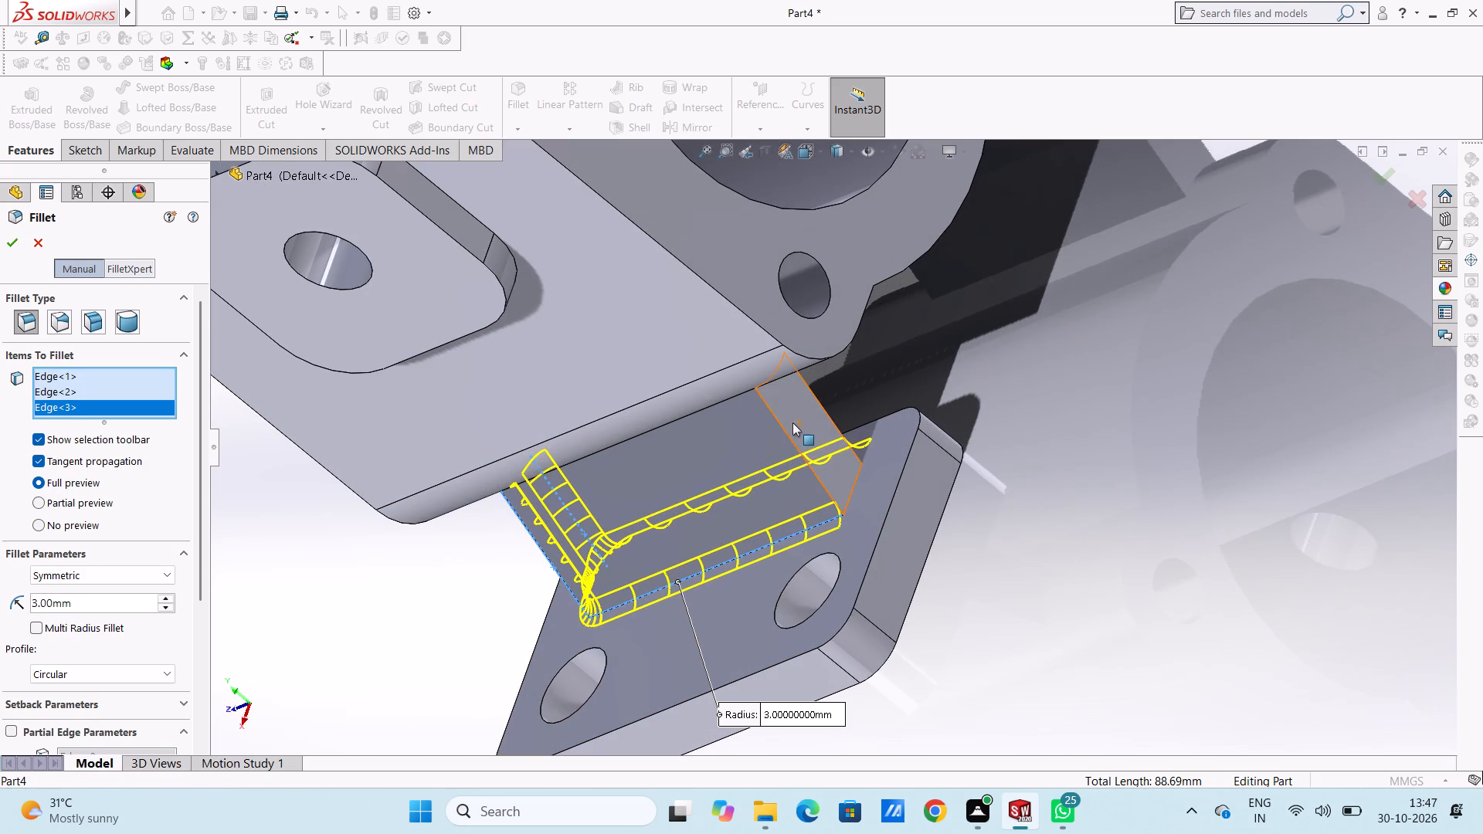
click(783, 429)
click(816, 404)
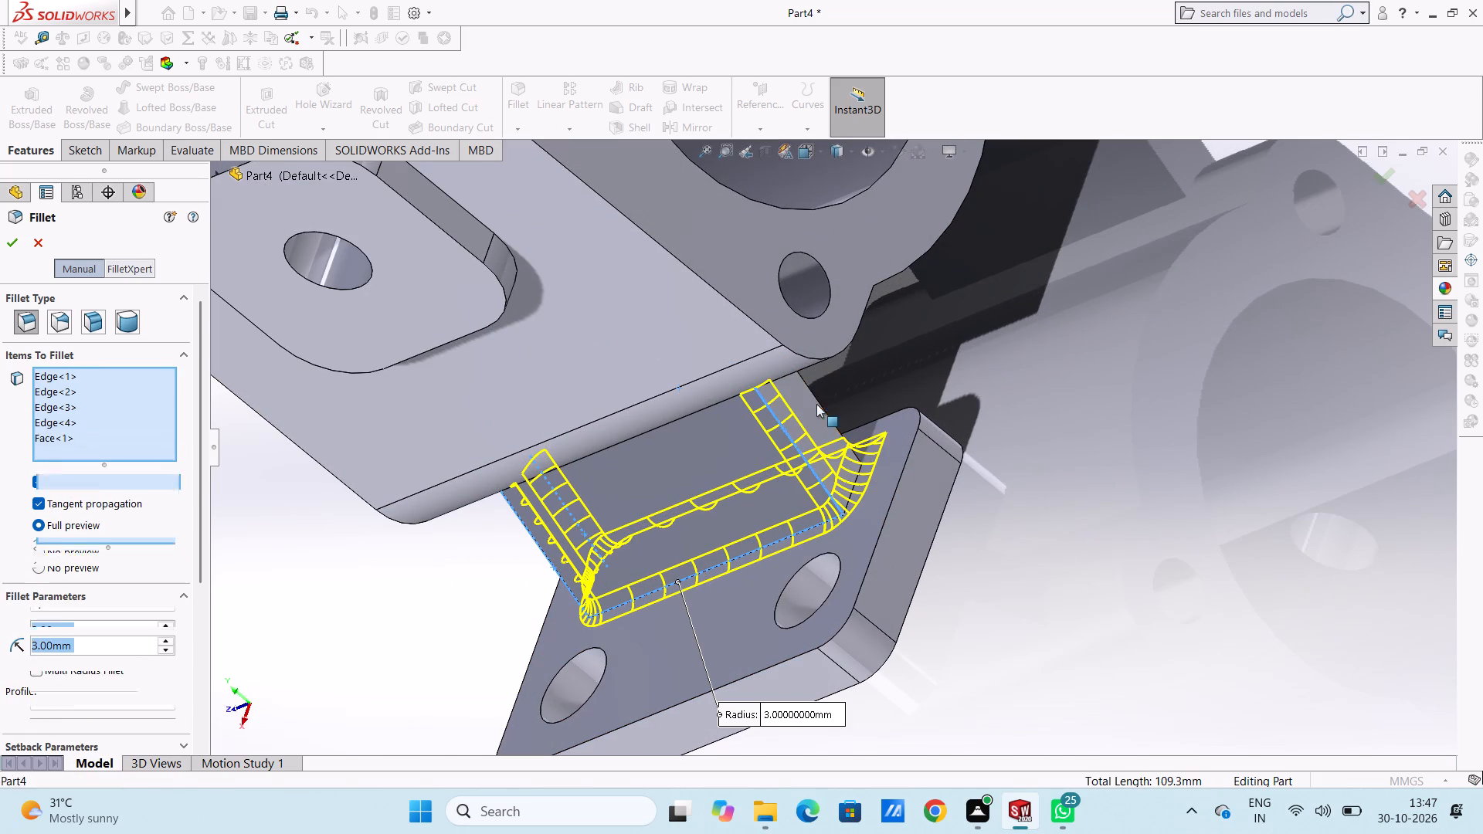
click(816, 404)
click(818, 404)
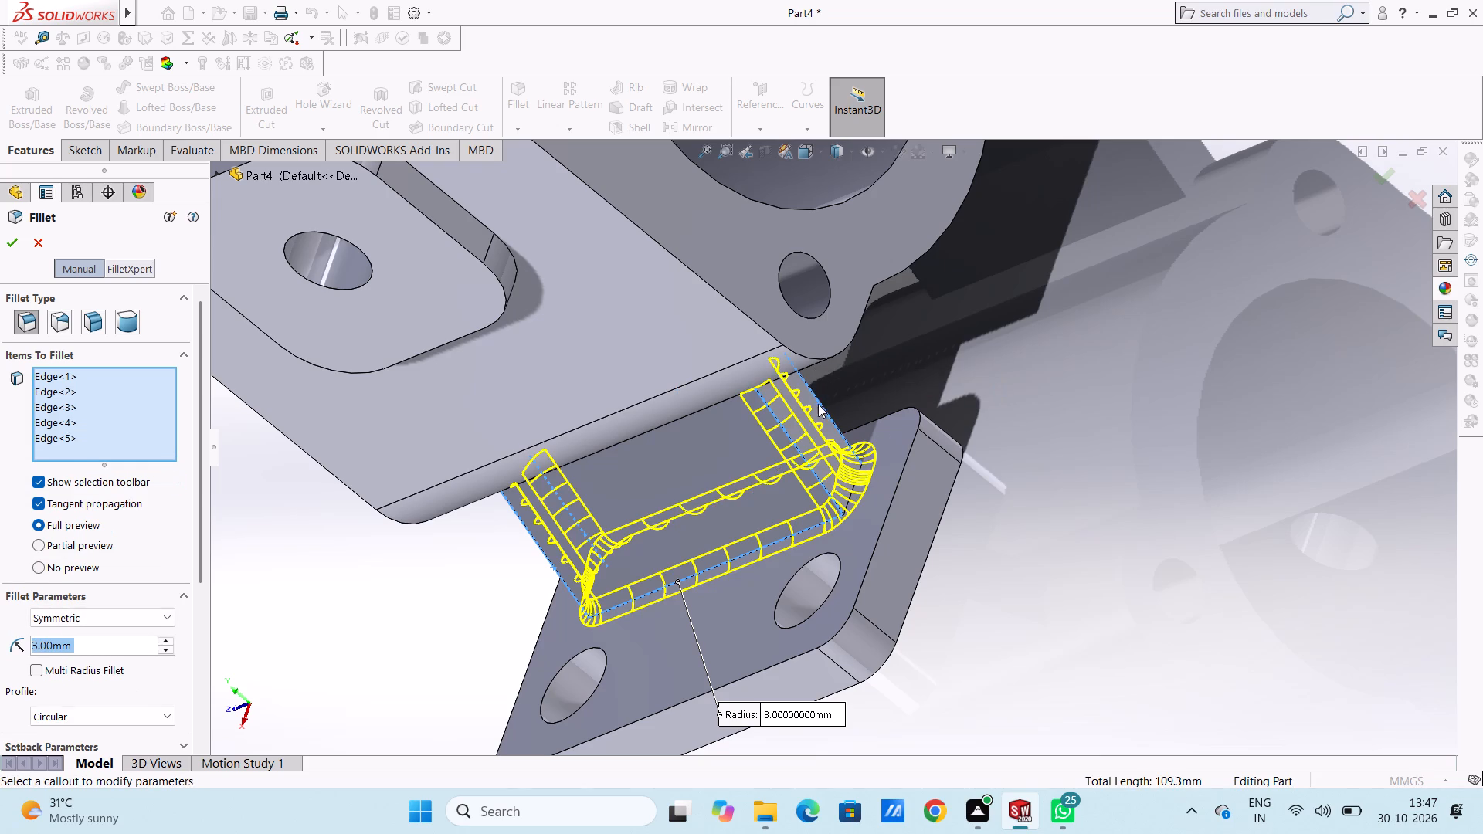
Add the top perimeter edges of both base plates to the 3 mm fillet.
scroll(970, 449, up, 3)
middle_drag(965, 513, 1047, 400)
scroll(903, 499, up, 3)
scroll(755, 549, down, 5)
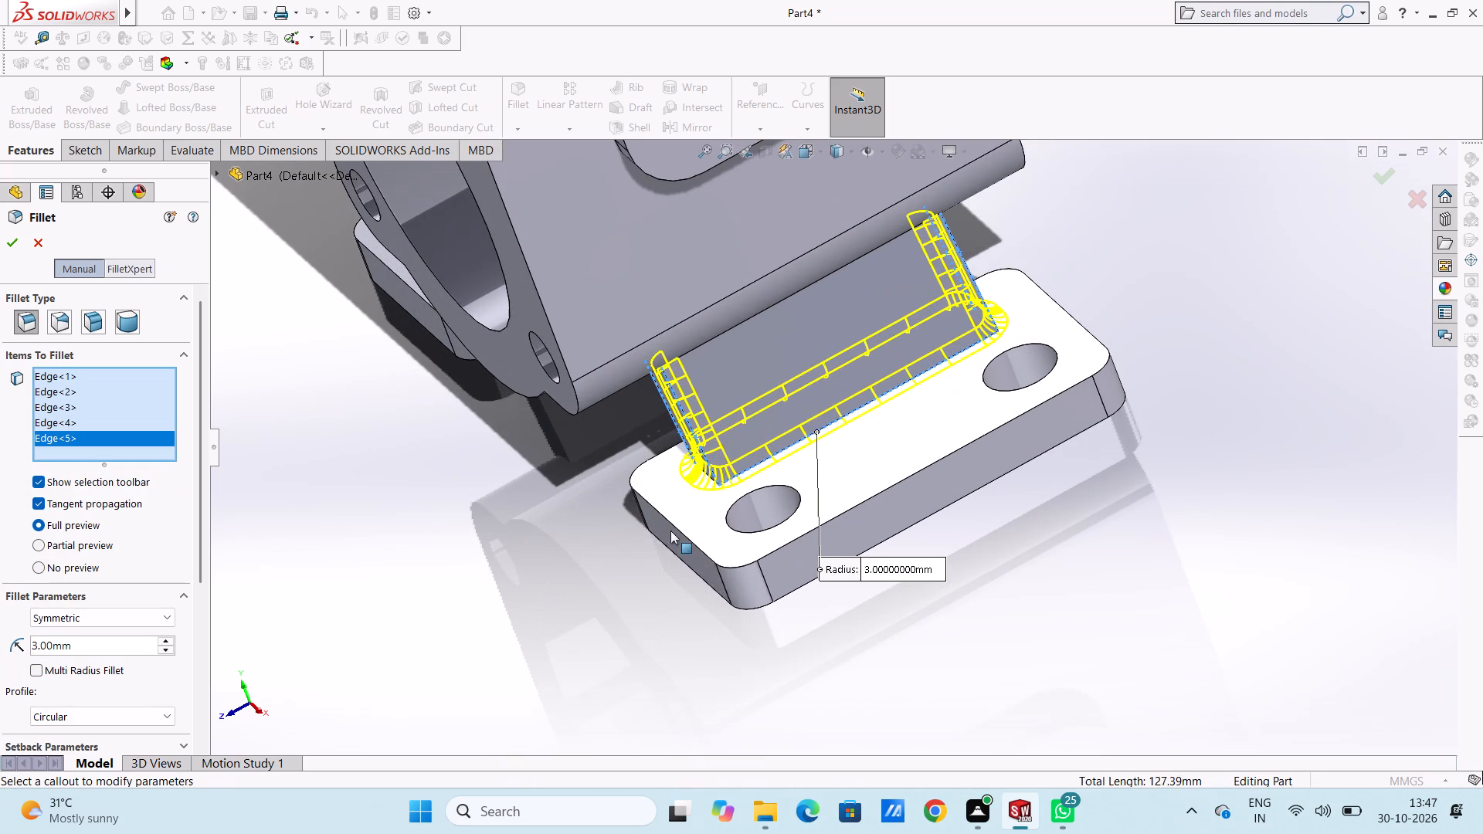
click(674, 525)
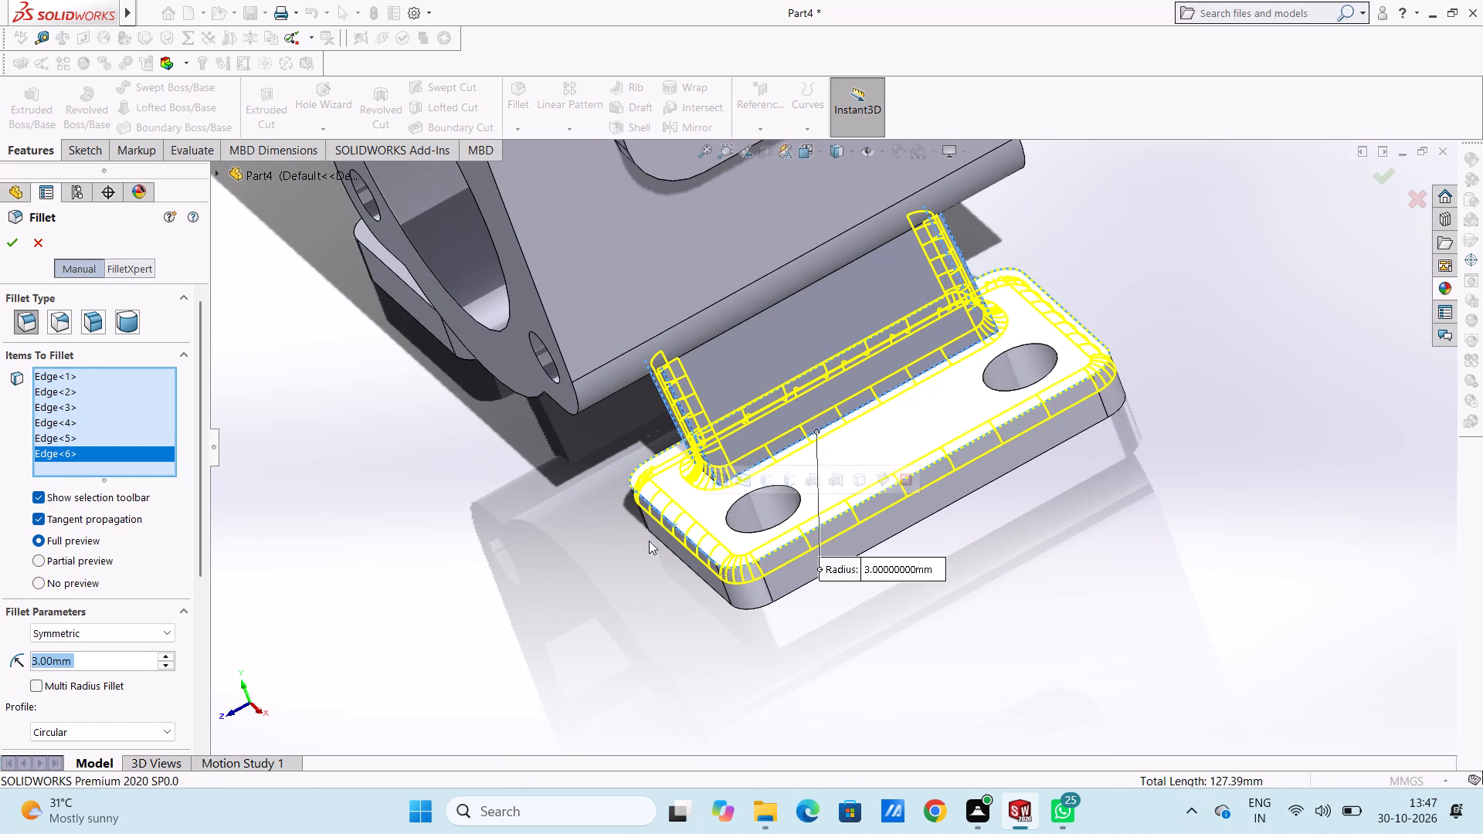
scroll(649, 541, up, 3)
middle_drag(637, 521, 817, 348)
scroll(689, 508, up, 3)
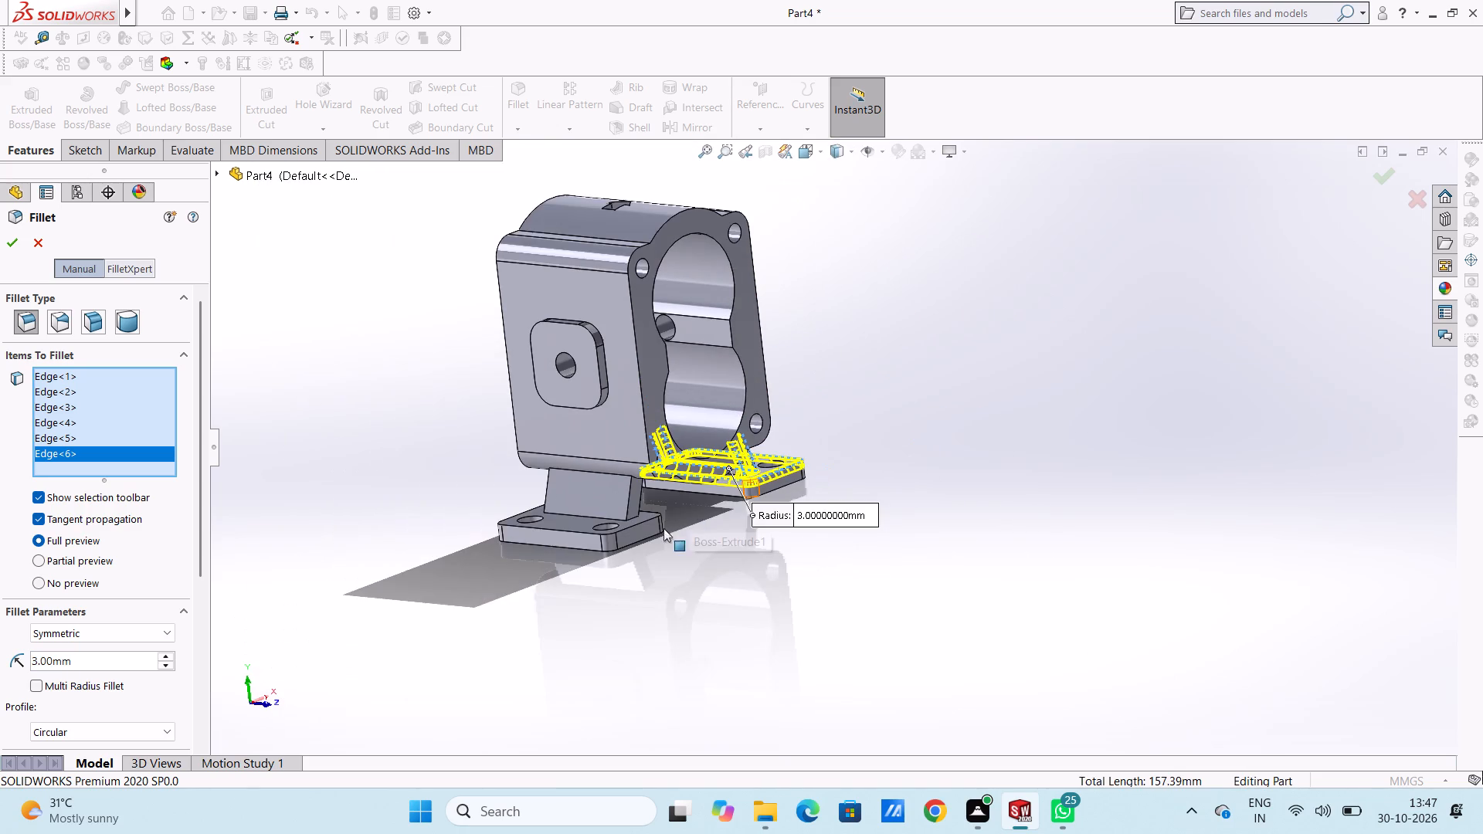
scroll(663, 571, down, 6)
scroll(608, 417, up, 5)
middle_drag(572, 274, 561, 286)
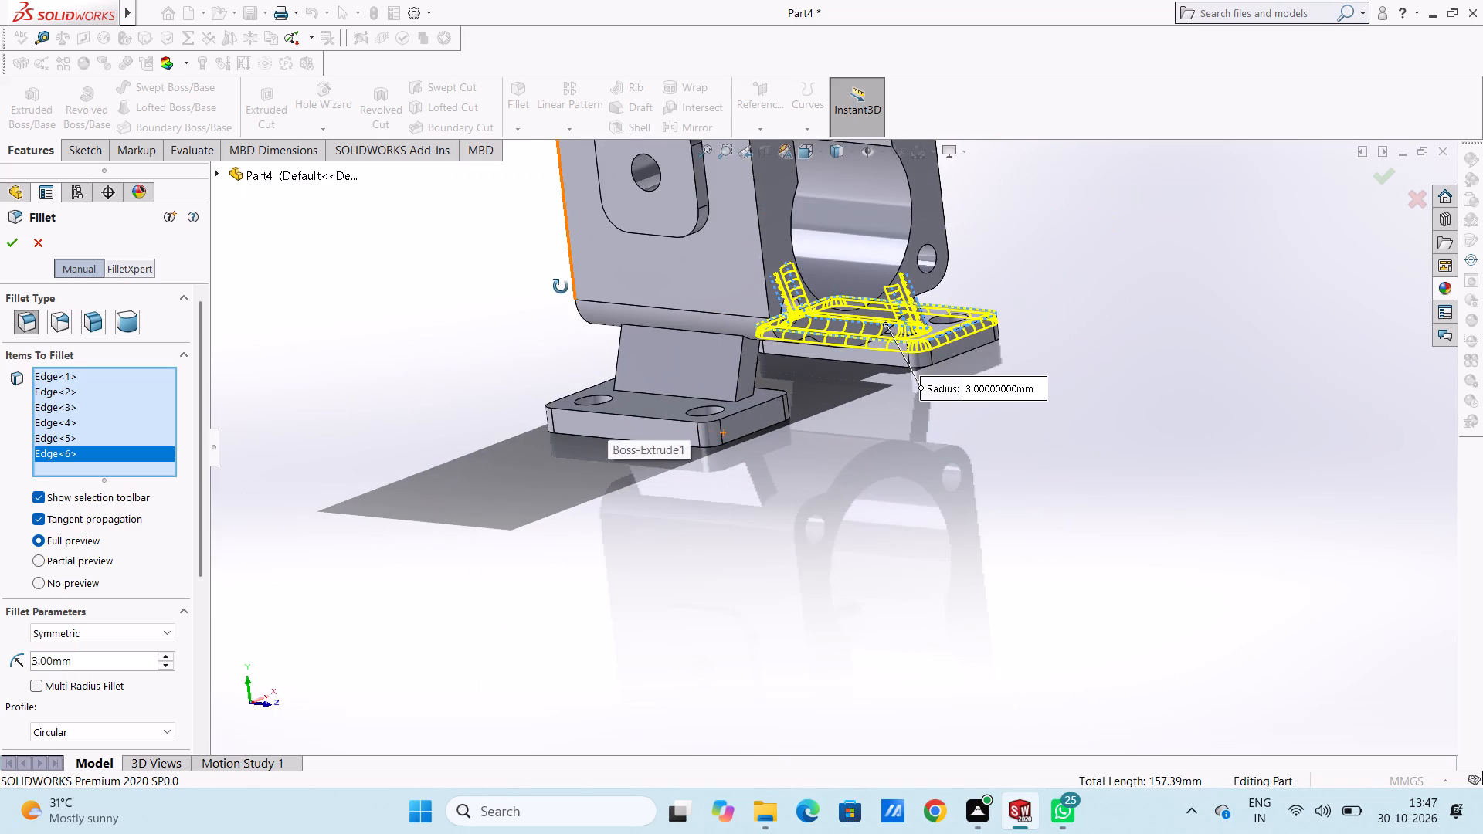
middle_drag(561, 286, 532, 358)
scroll(585, 475, down, 6)
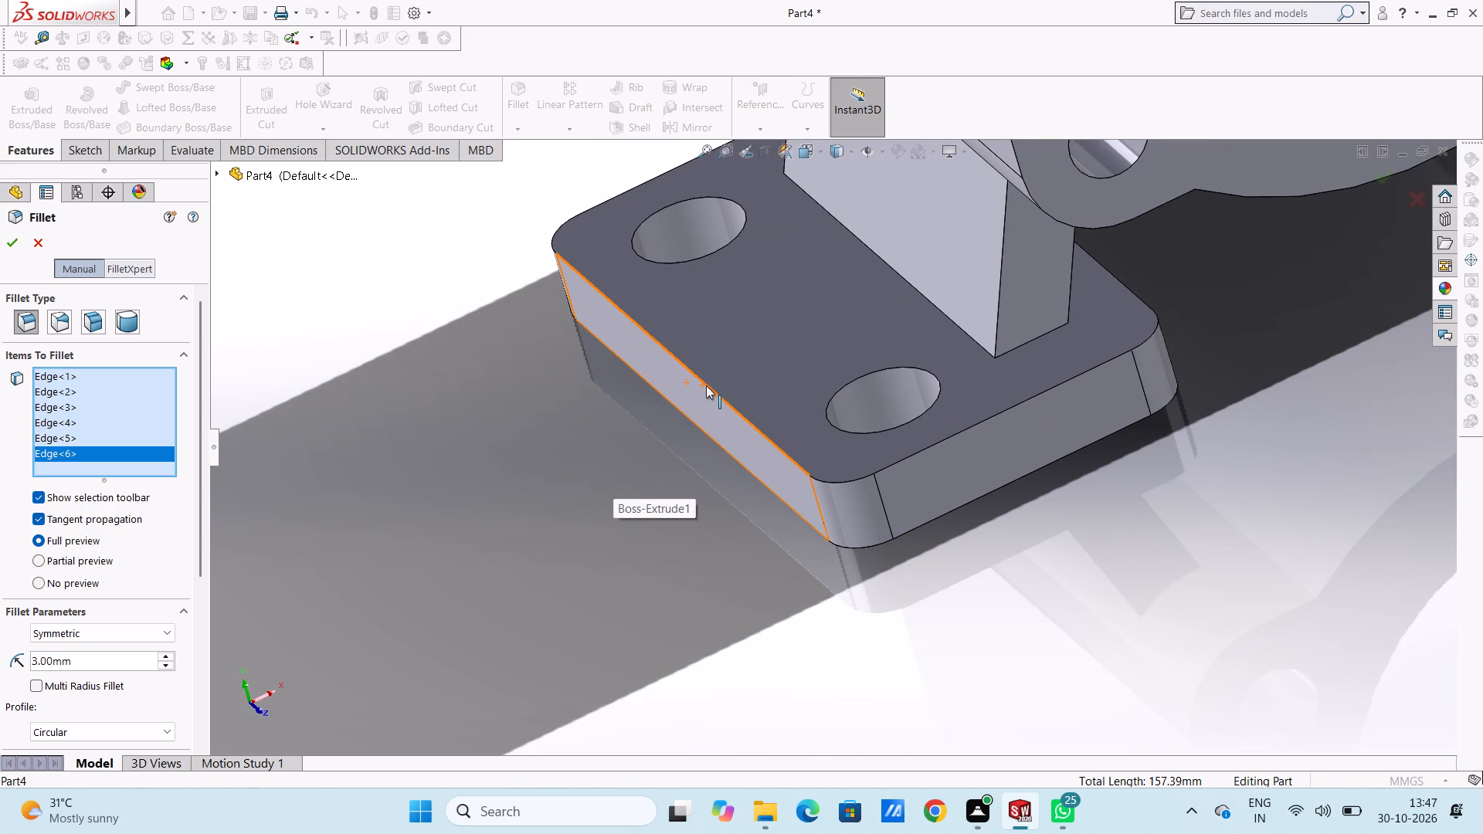
click(707, 385)
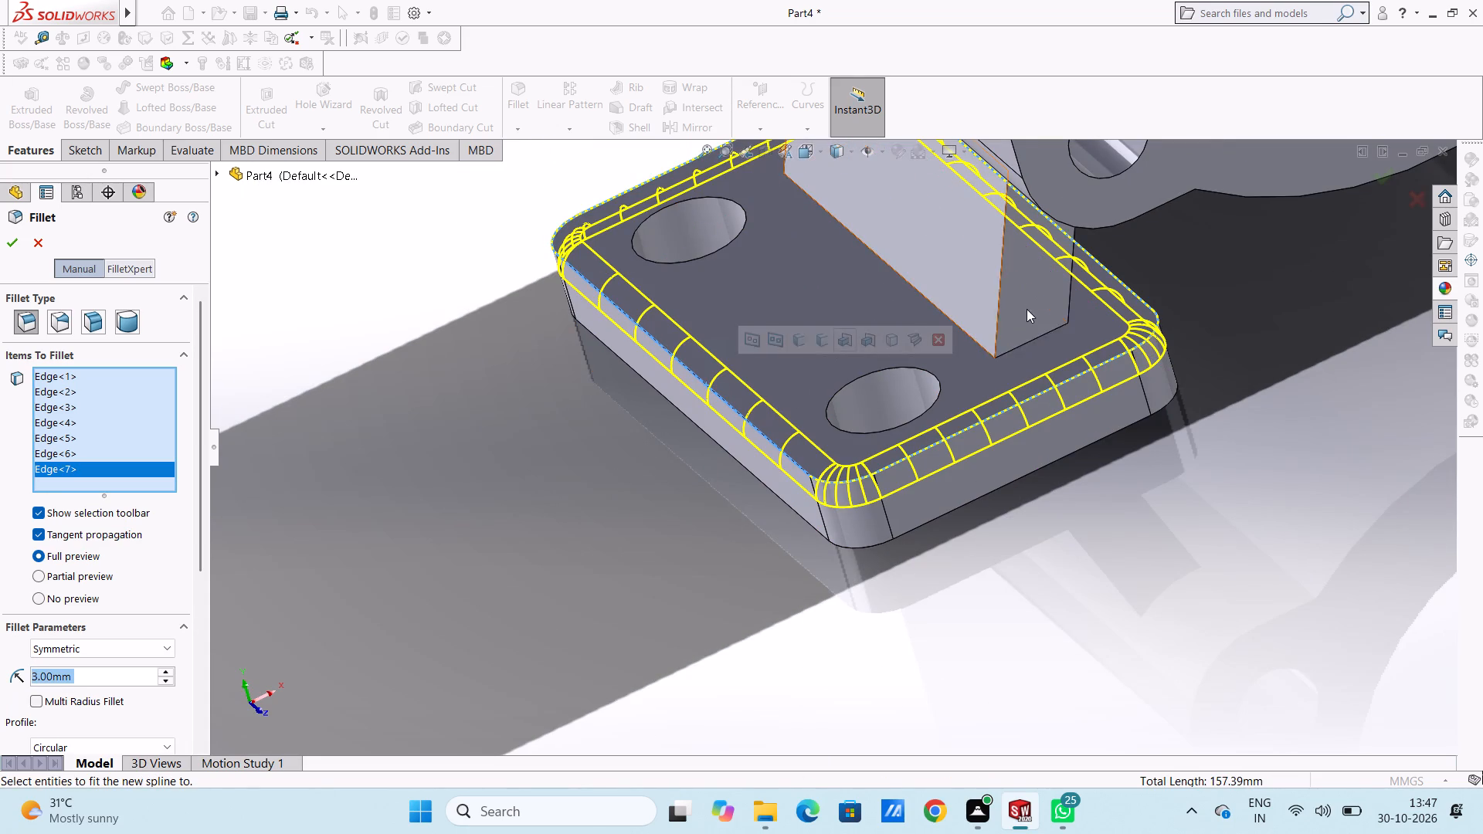
Add the other inclined support's four corner edges and its end joint with the base plate to the 3 mm fillet.
click(999, 304)
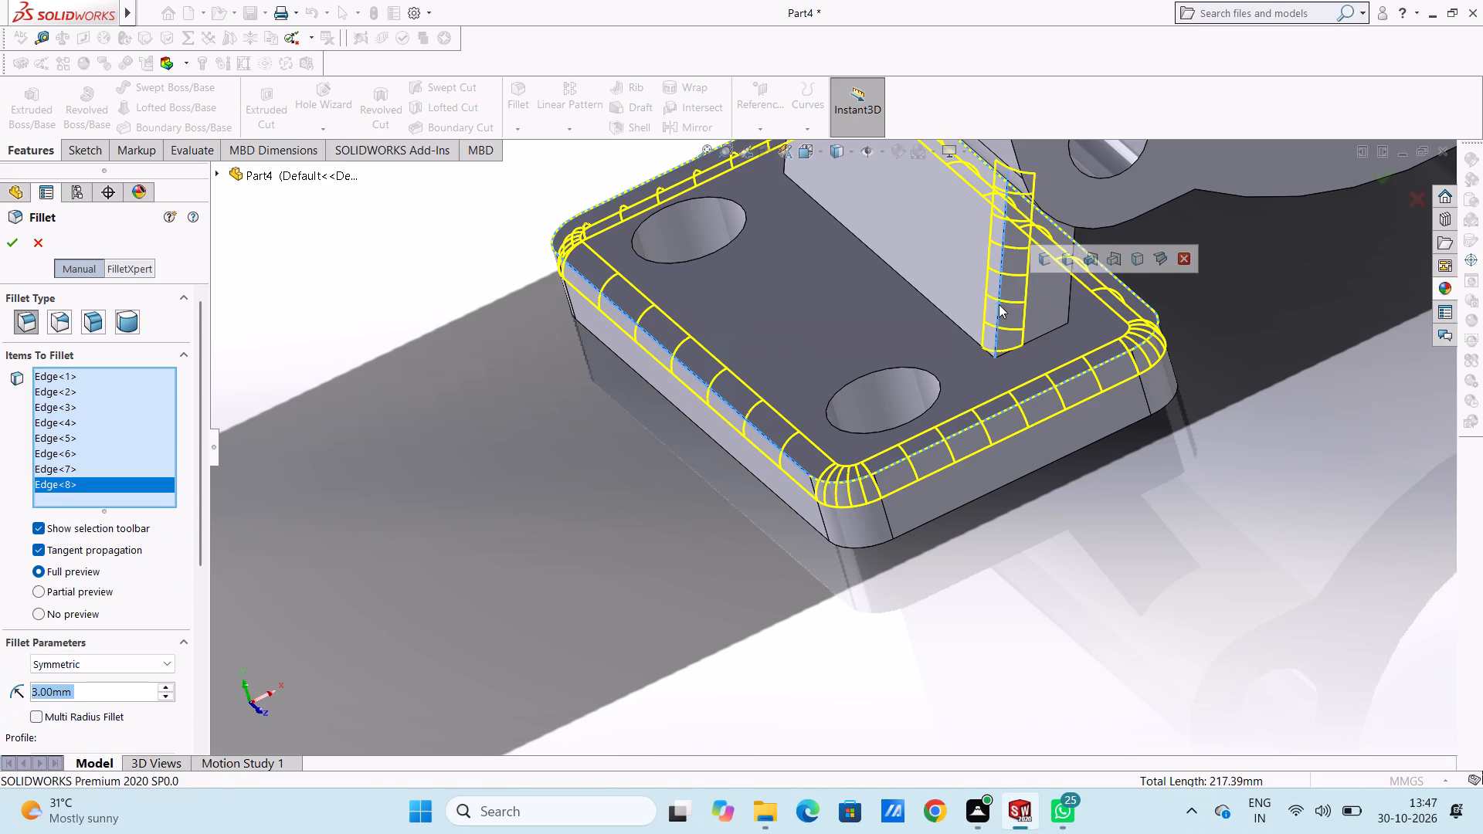
click(1071, 300)
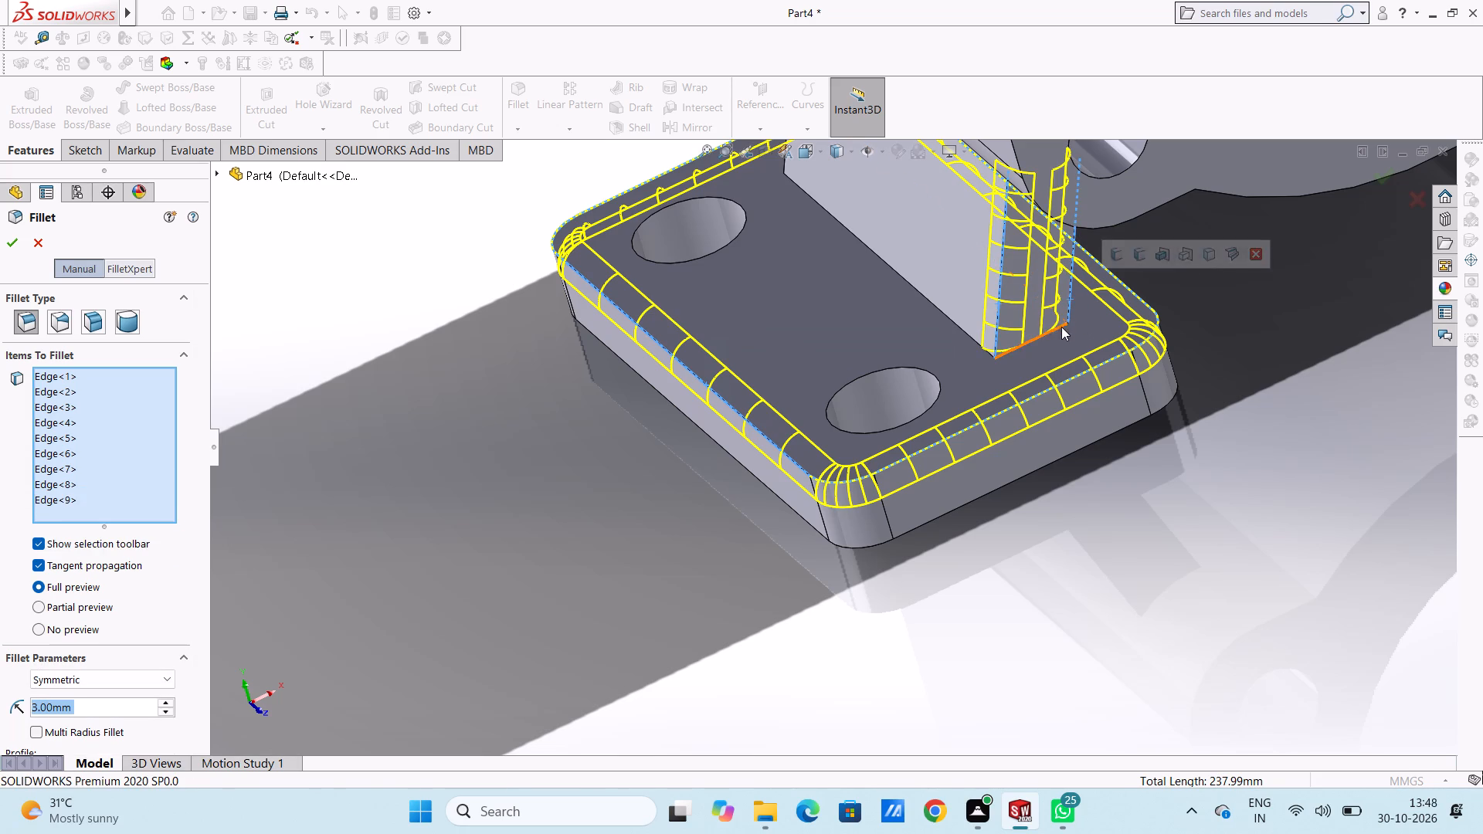
click(1035, 338)
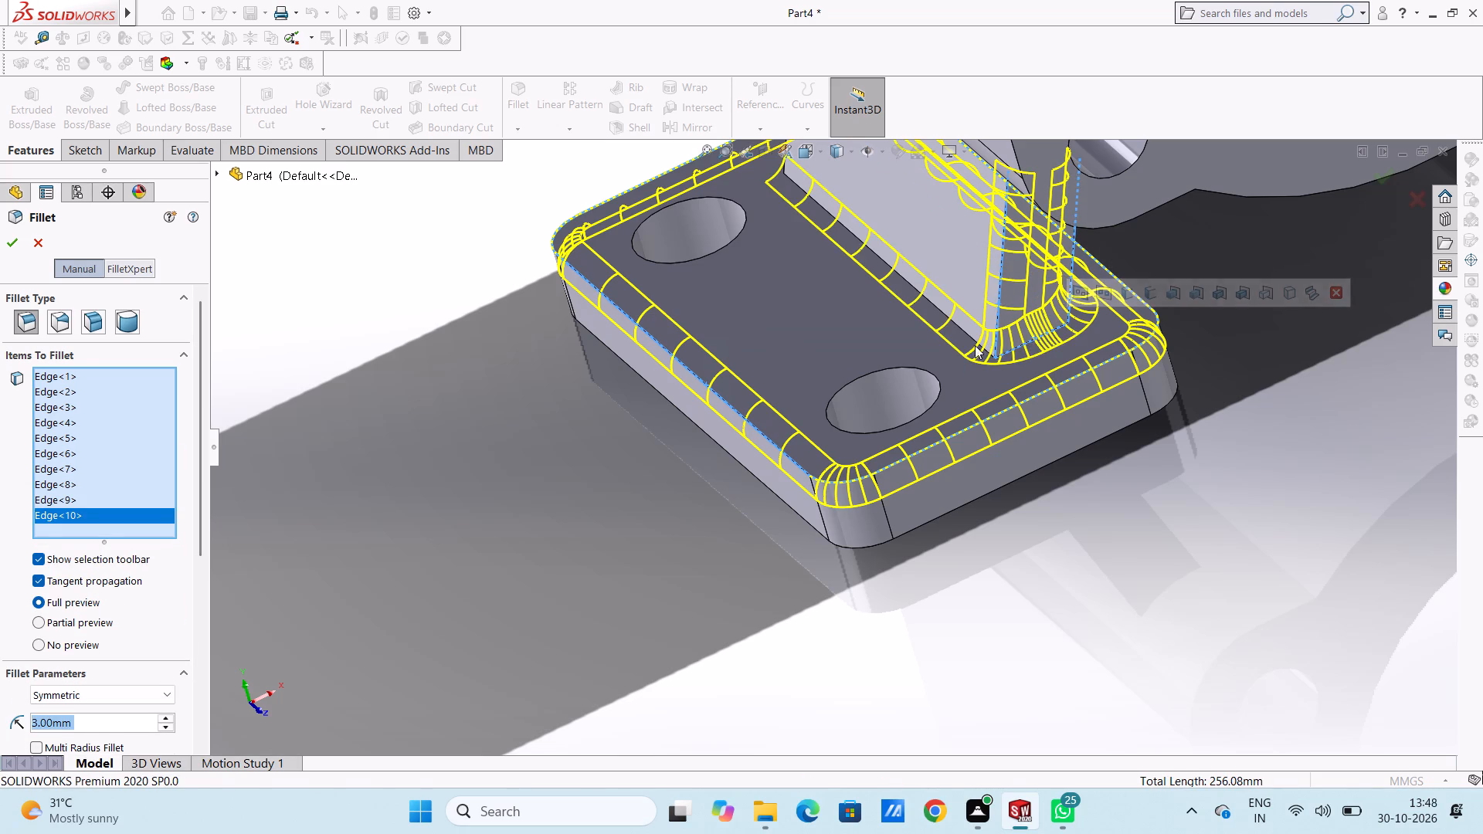
scroll(877, 339, up, 5)
middle_drag(830, 350, 1040, 352)
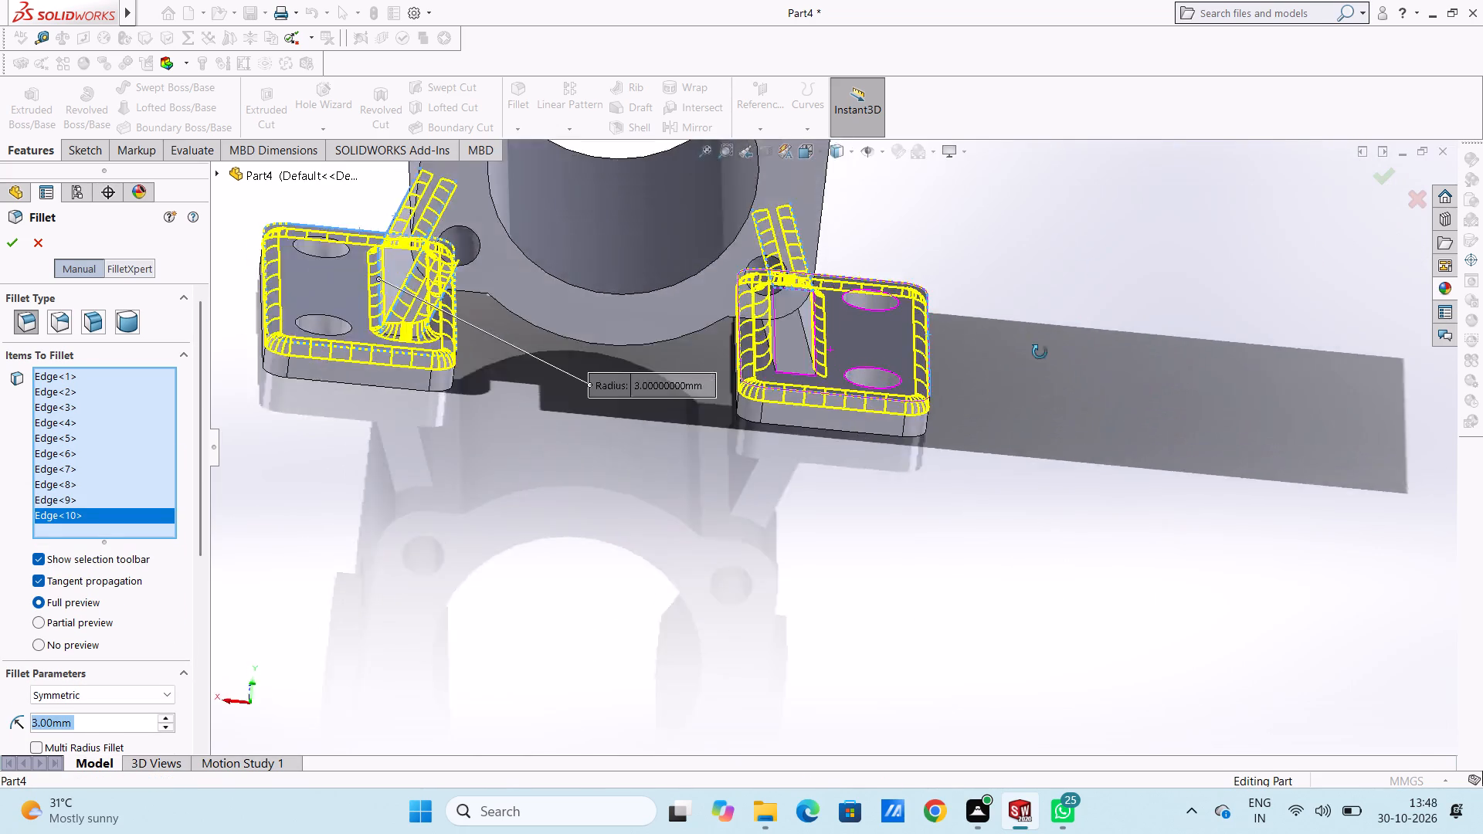
middle_drag(1040, 352, 1045, 421)
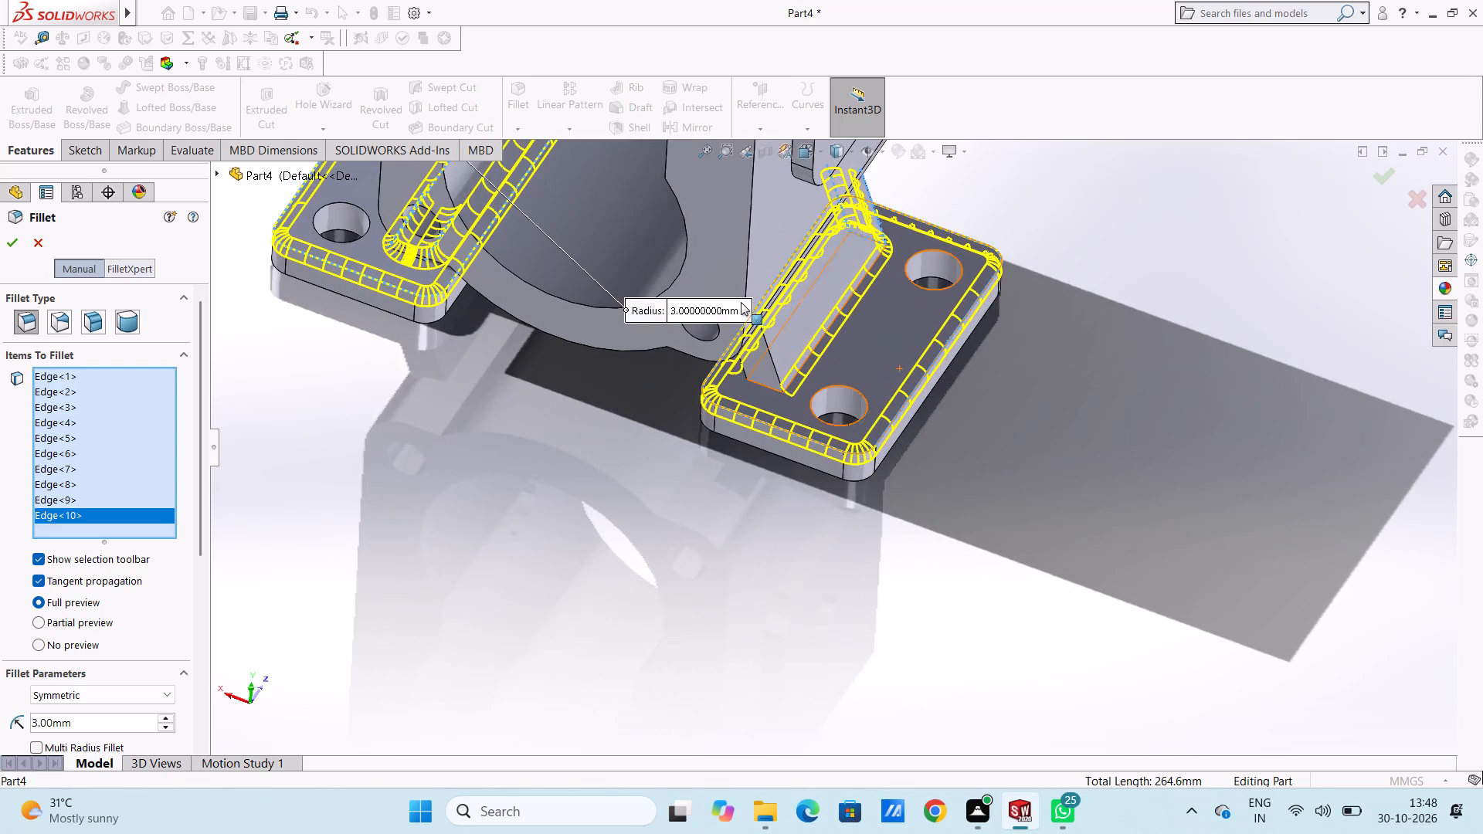
scroll(720, 307, down, 6)
click(792, 436)
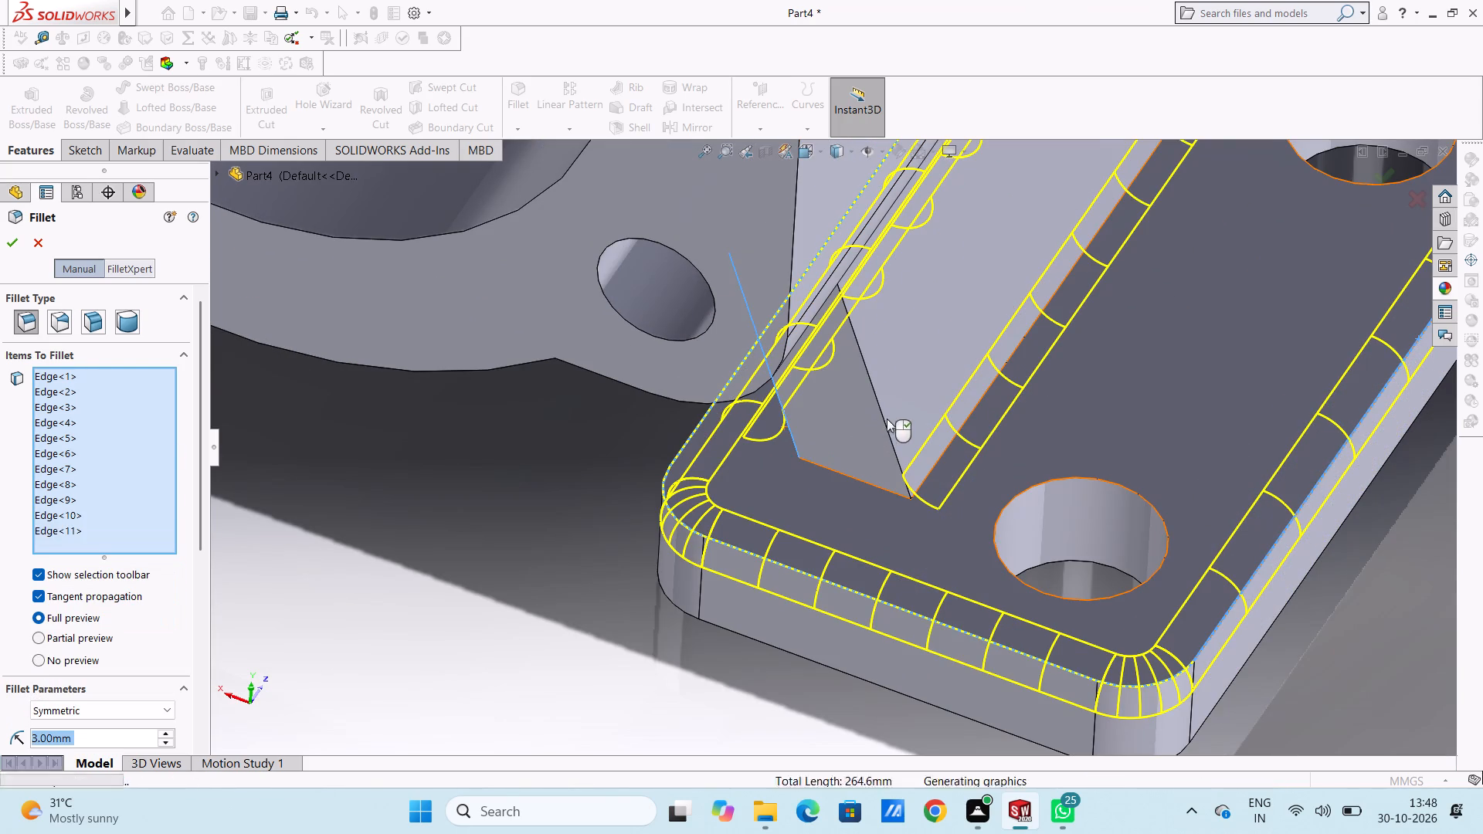
click(883, 417)
Add the edges where both rounded square side bosses meet the housing walls to the 3 mm fillet.
scroll(883, 417, up, 6)
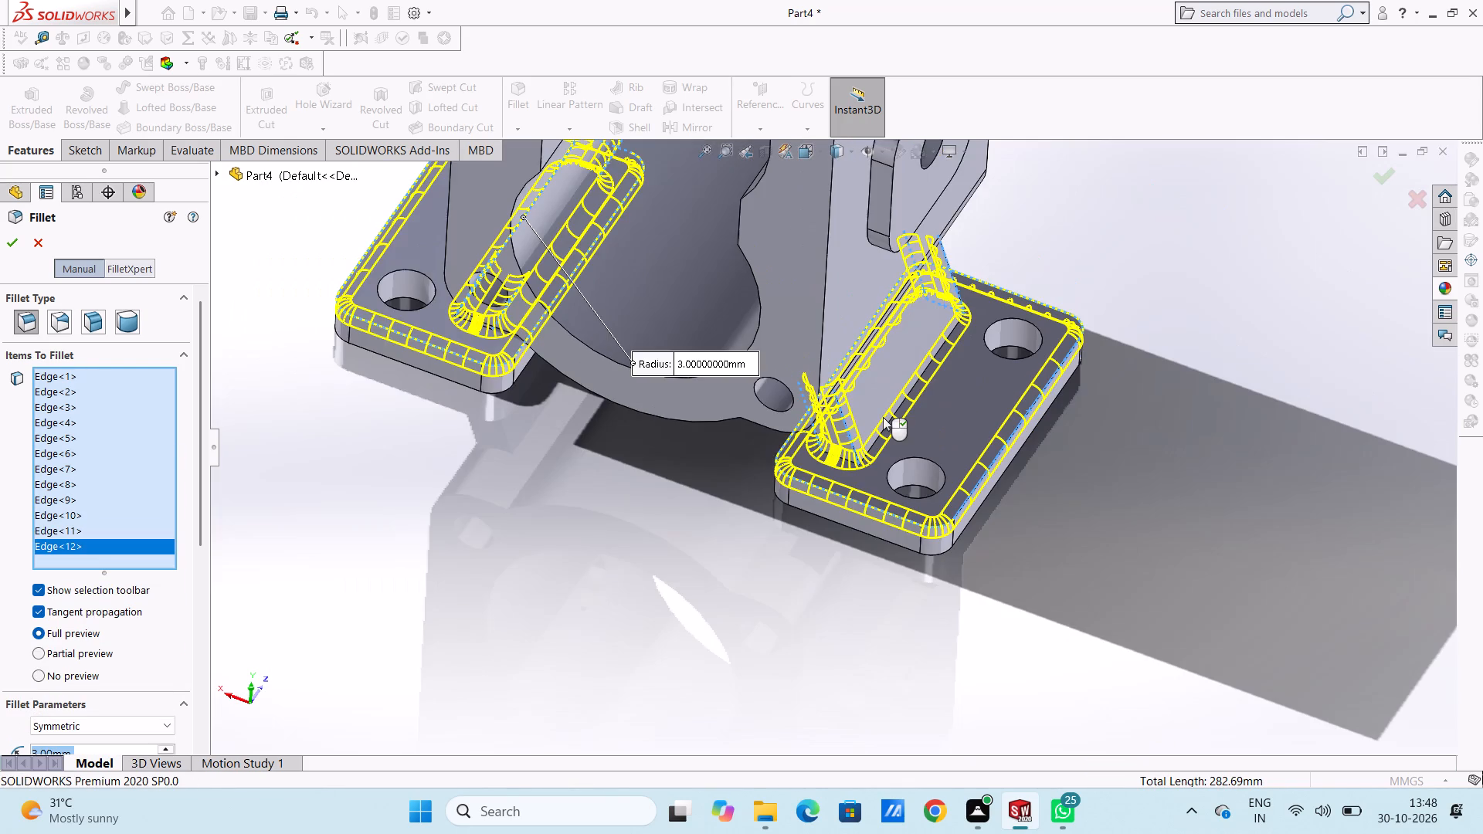
scroll(883, 417, up, 3)
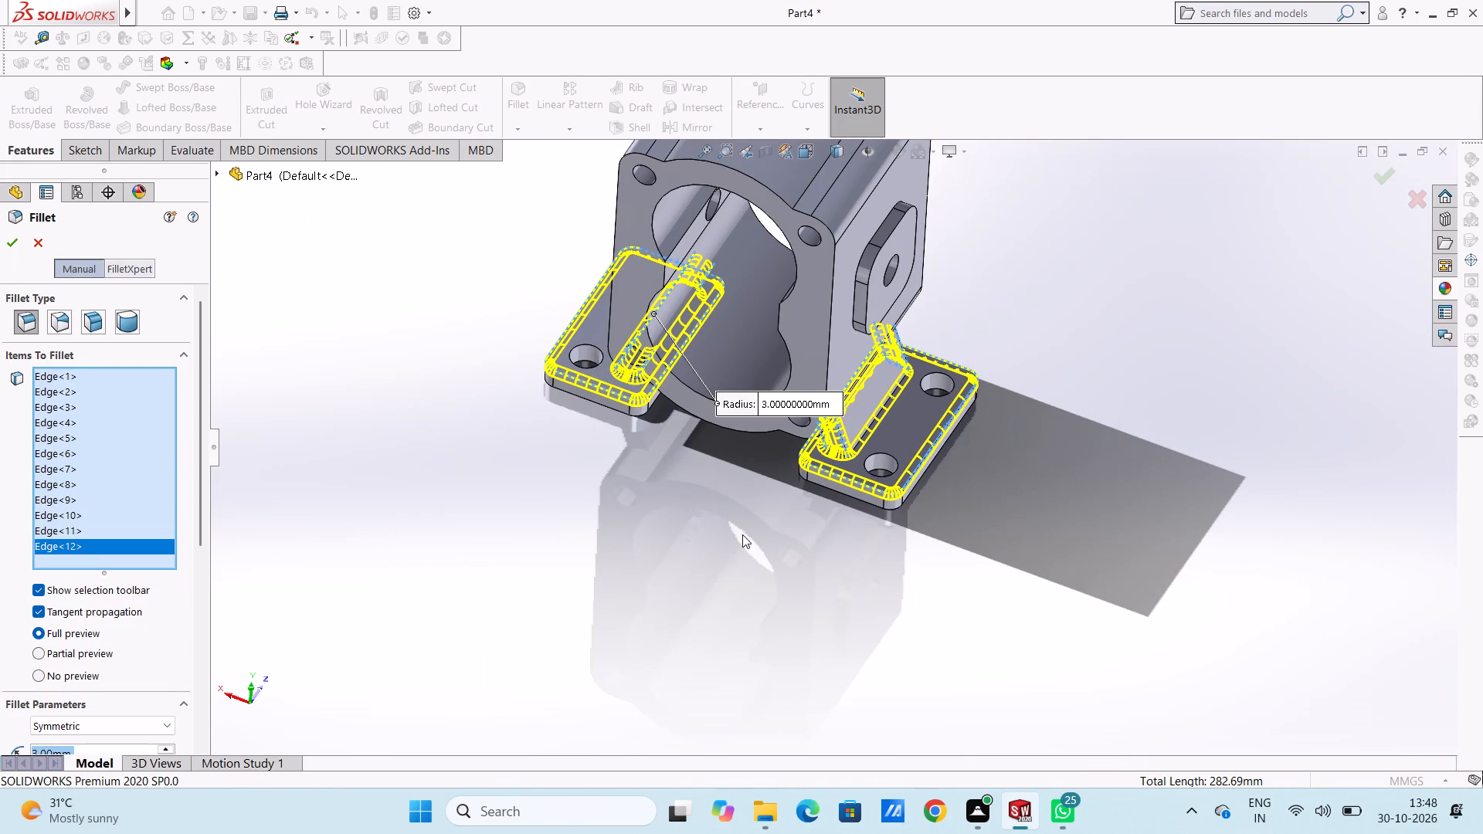
middle_drag(742, 534, 675, 513)
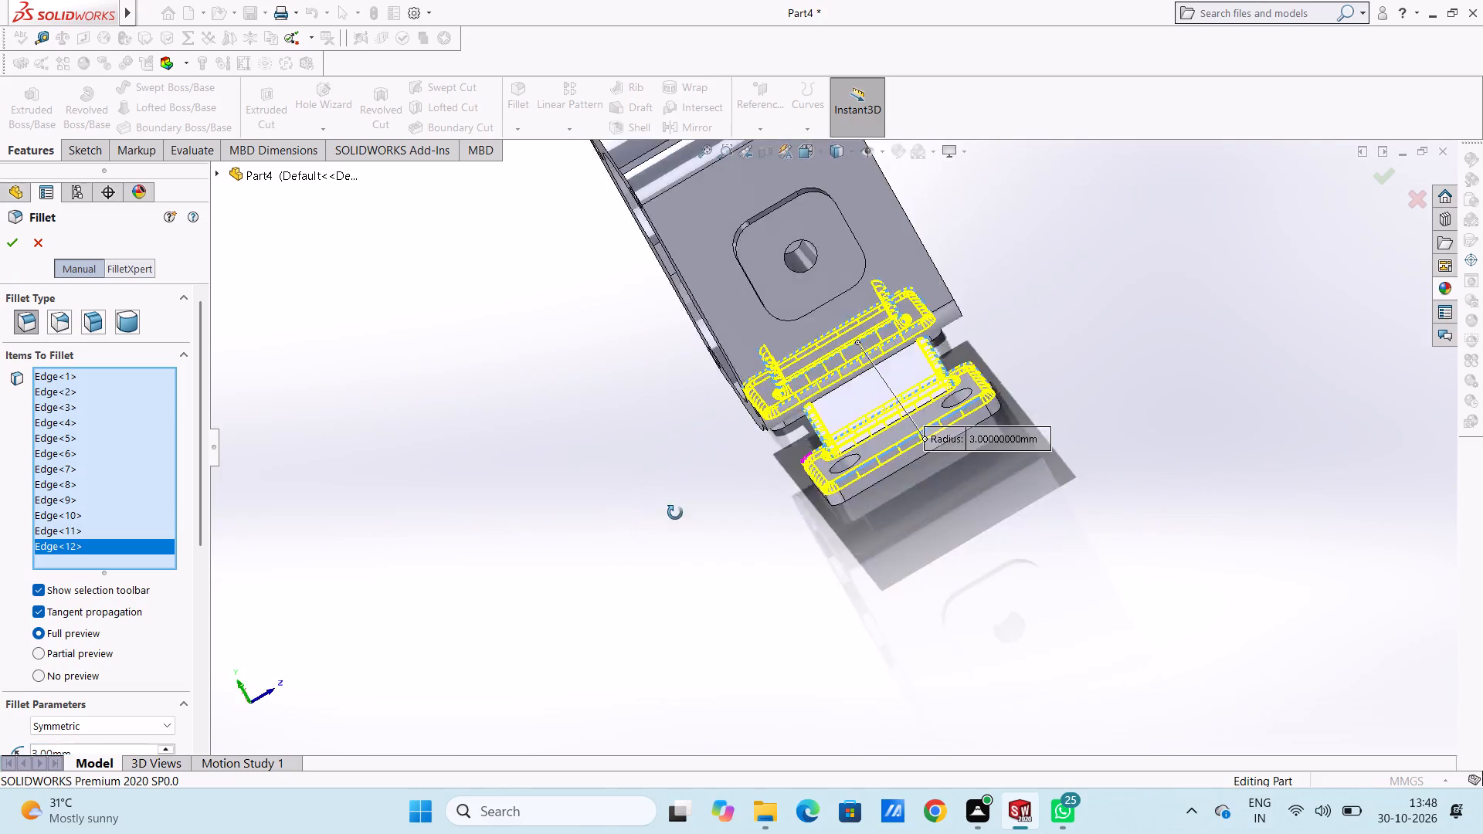
middle_drag(675, 513, 724, 517)
scroll(823, 283, up, 3)
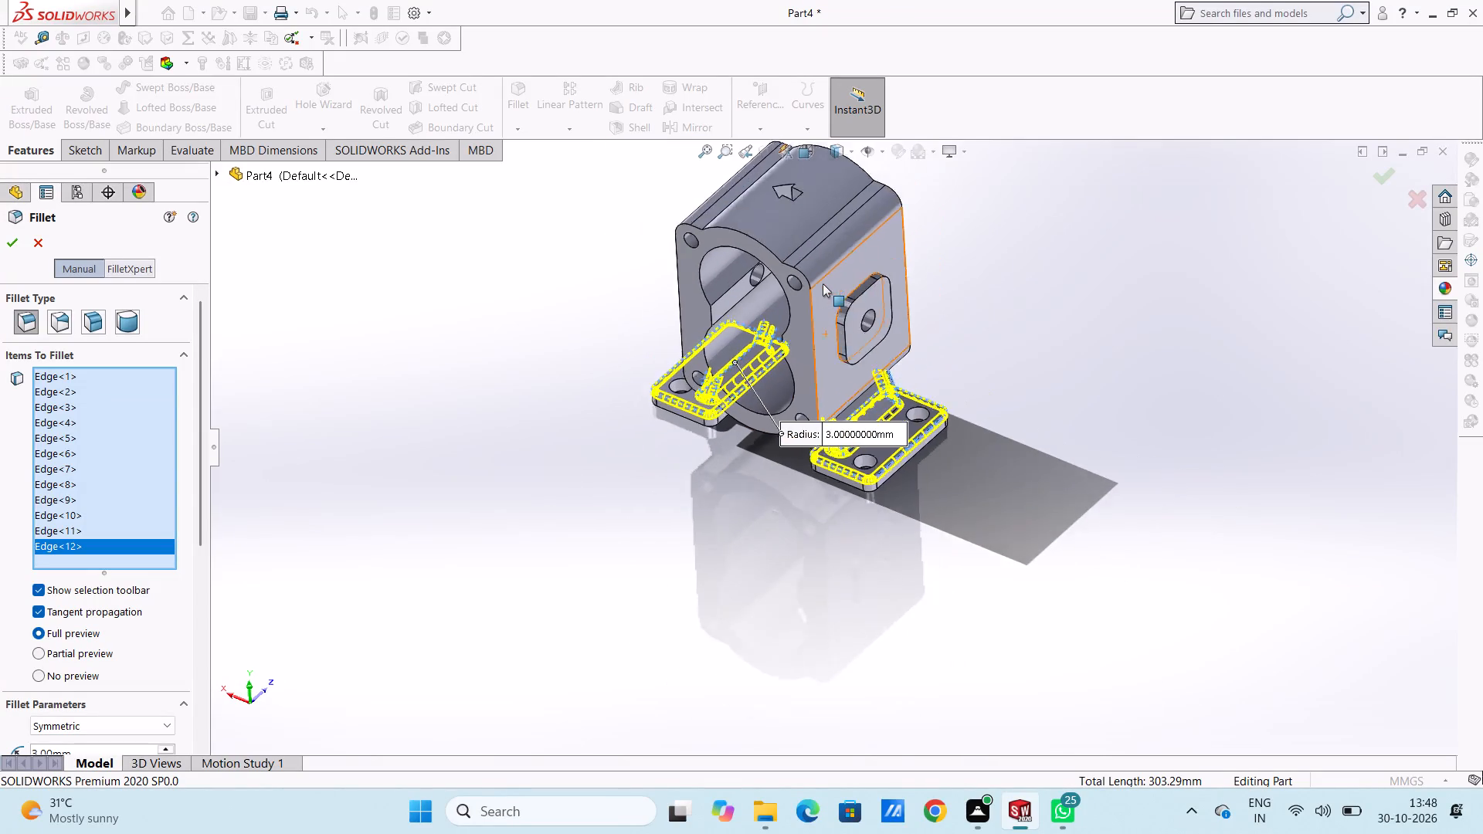
scroll(823, 284, down, 6)
middle_drag(850, 381, 840, 378)
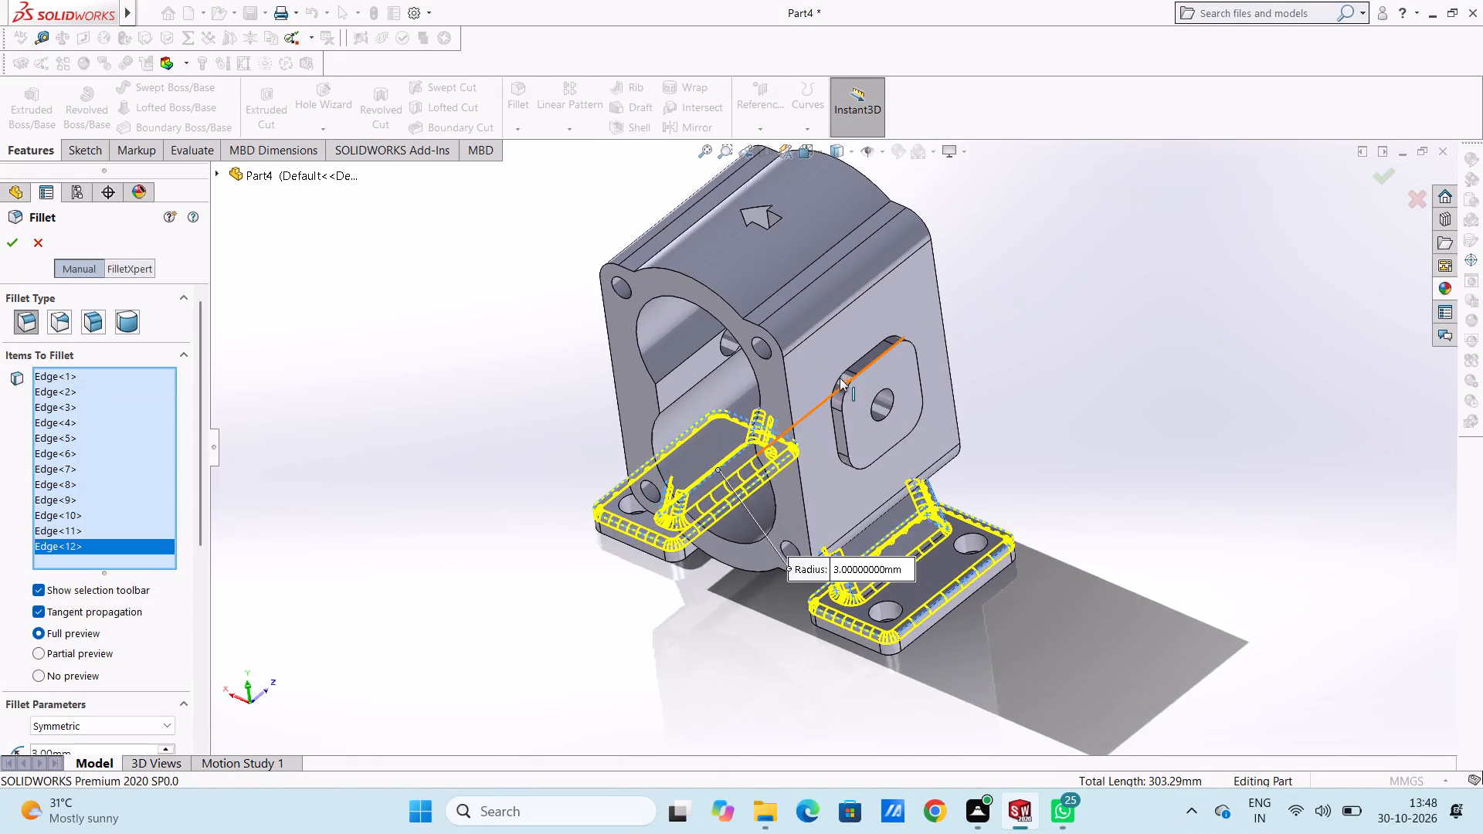
scroll(840, 378, down, 6)
click(868, 372)
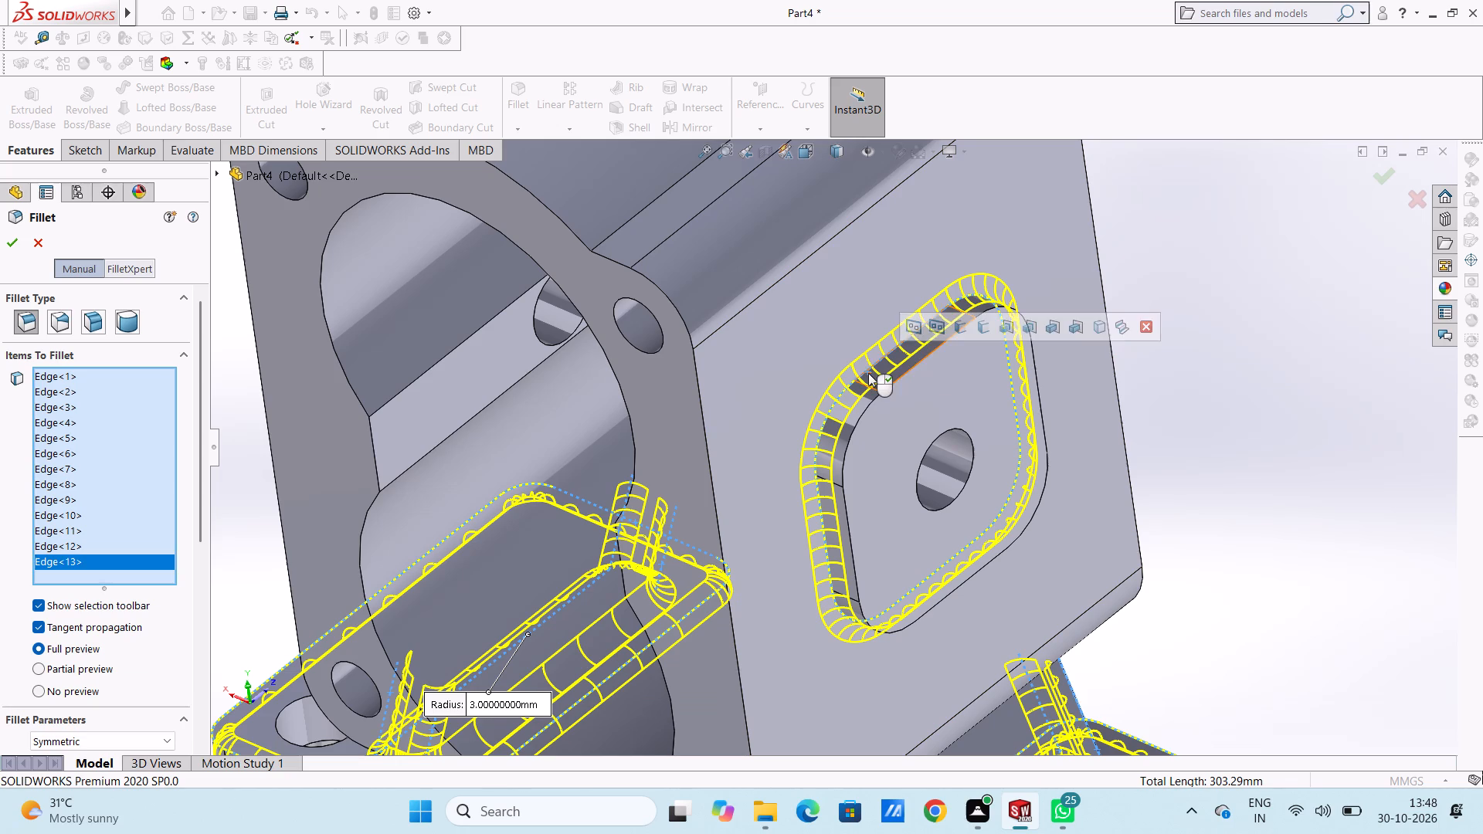
scroll(868, 373, up, 5)
middle_drag(428, 466, 651, 472)
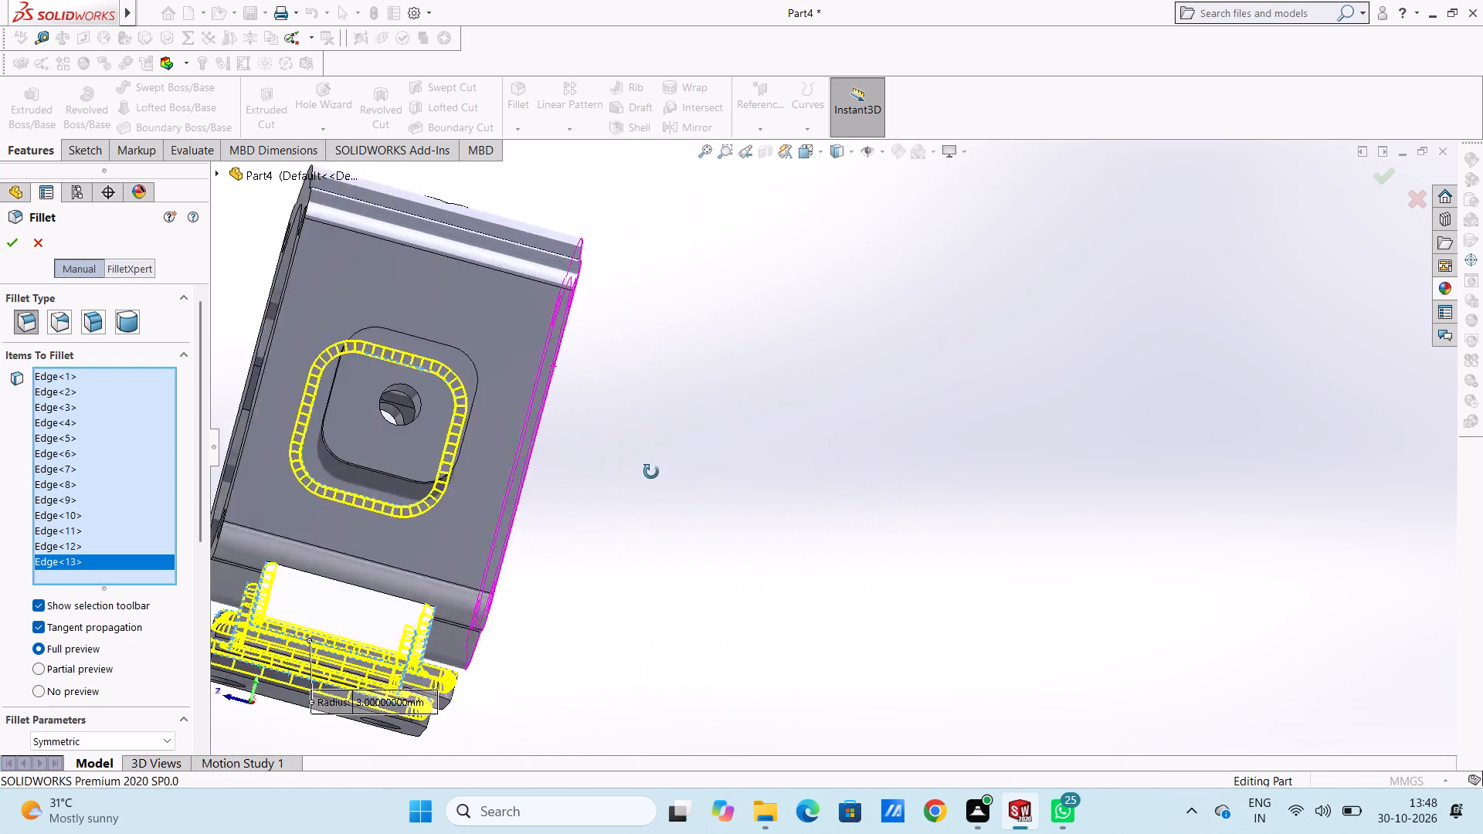
middle_drag(651, 472, 547, 585)
scroll(522, 372, down, 4)
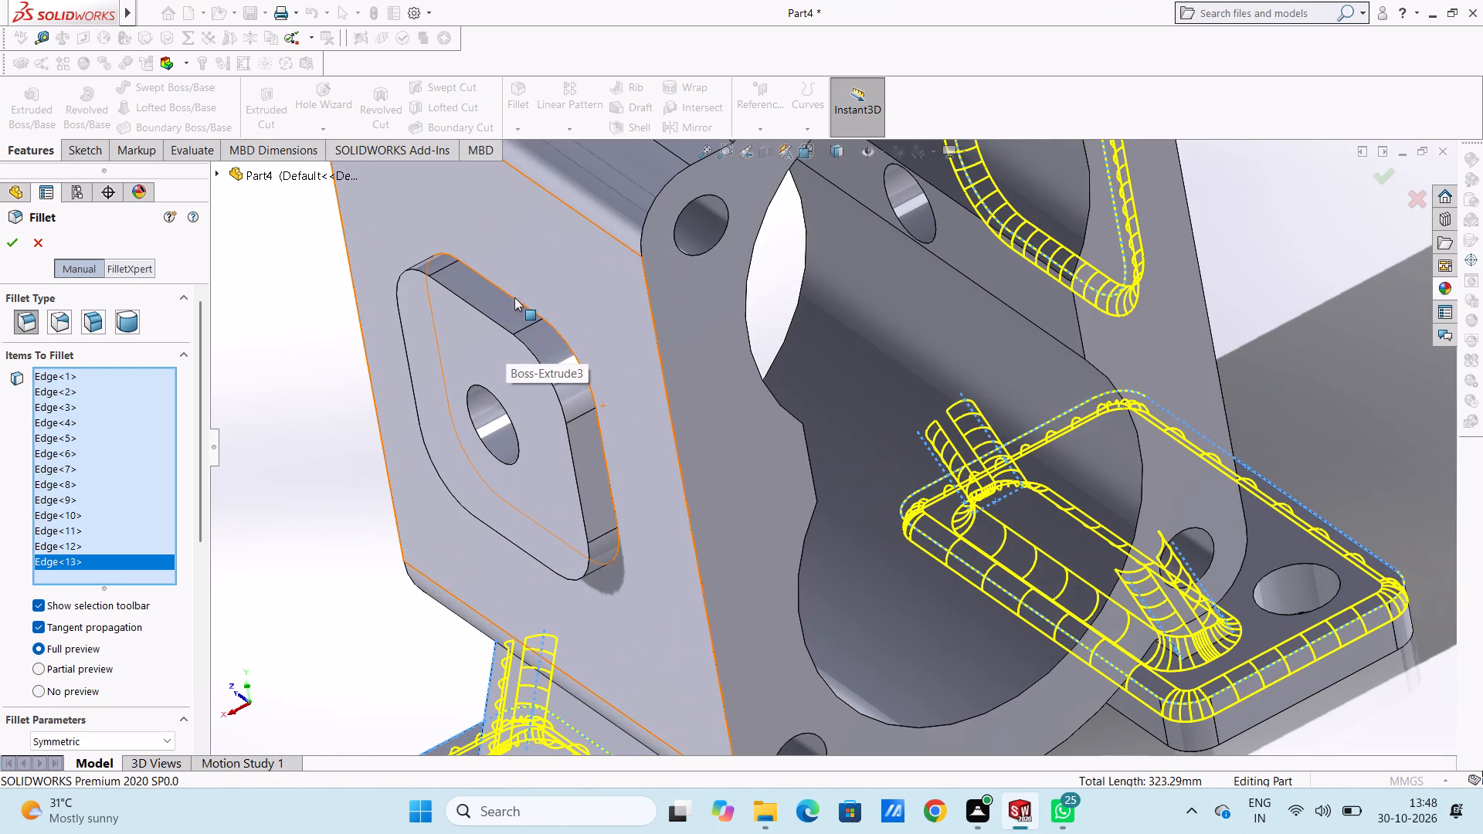
click(518, 300)
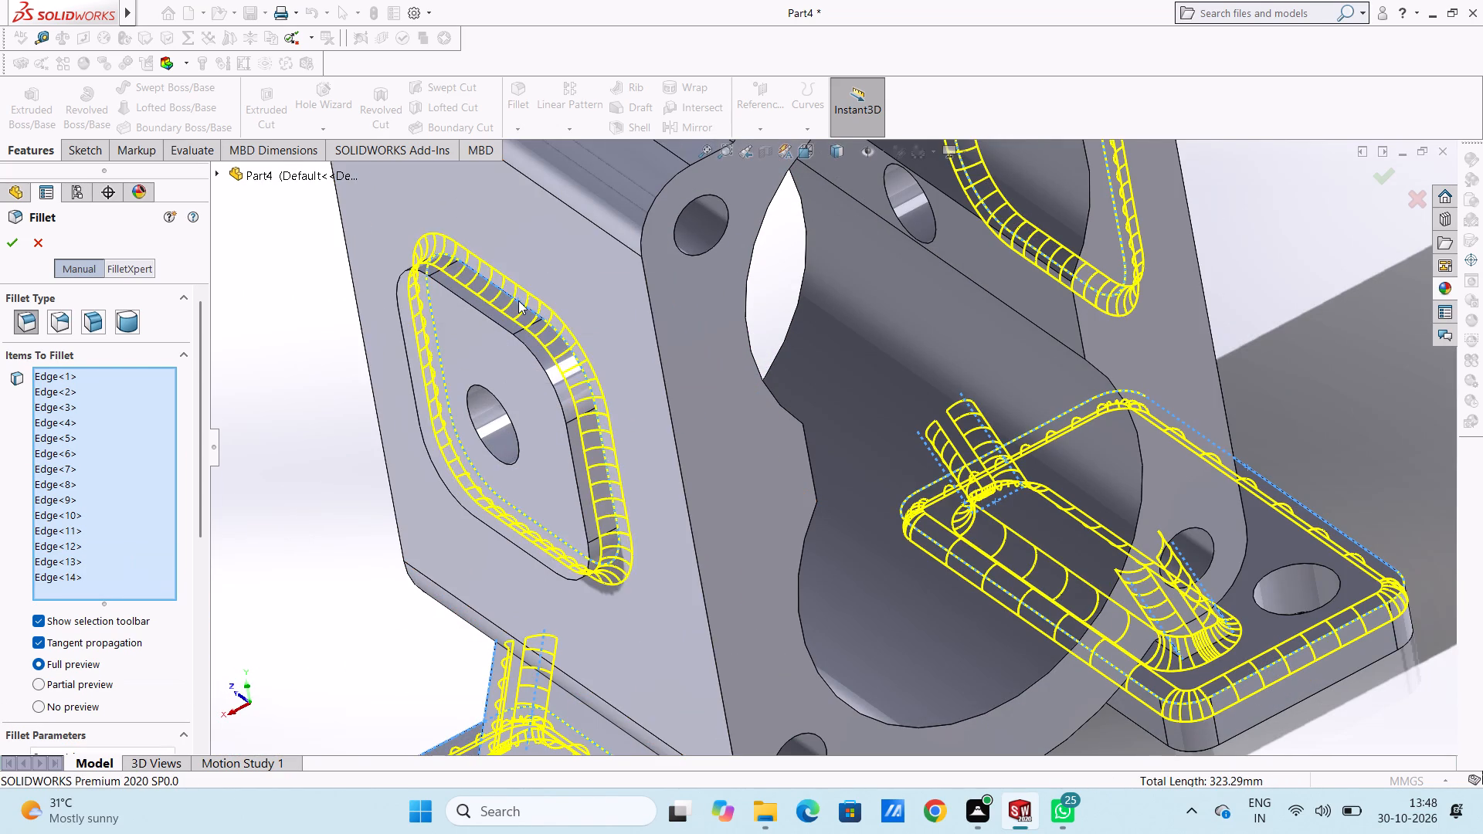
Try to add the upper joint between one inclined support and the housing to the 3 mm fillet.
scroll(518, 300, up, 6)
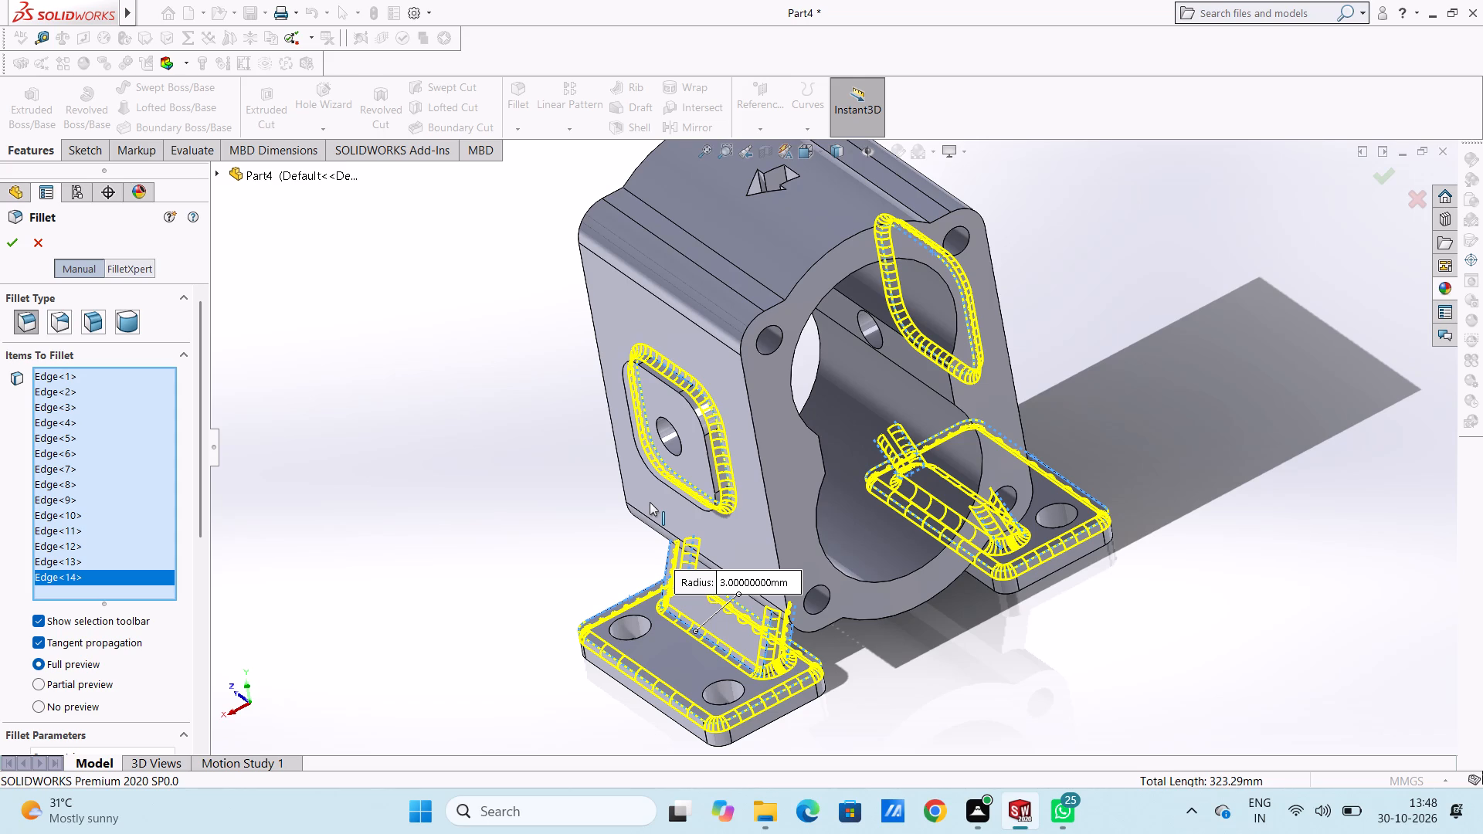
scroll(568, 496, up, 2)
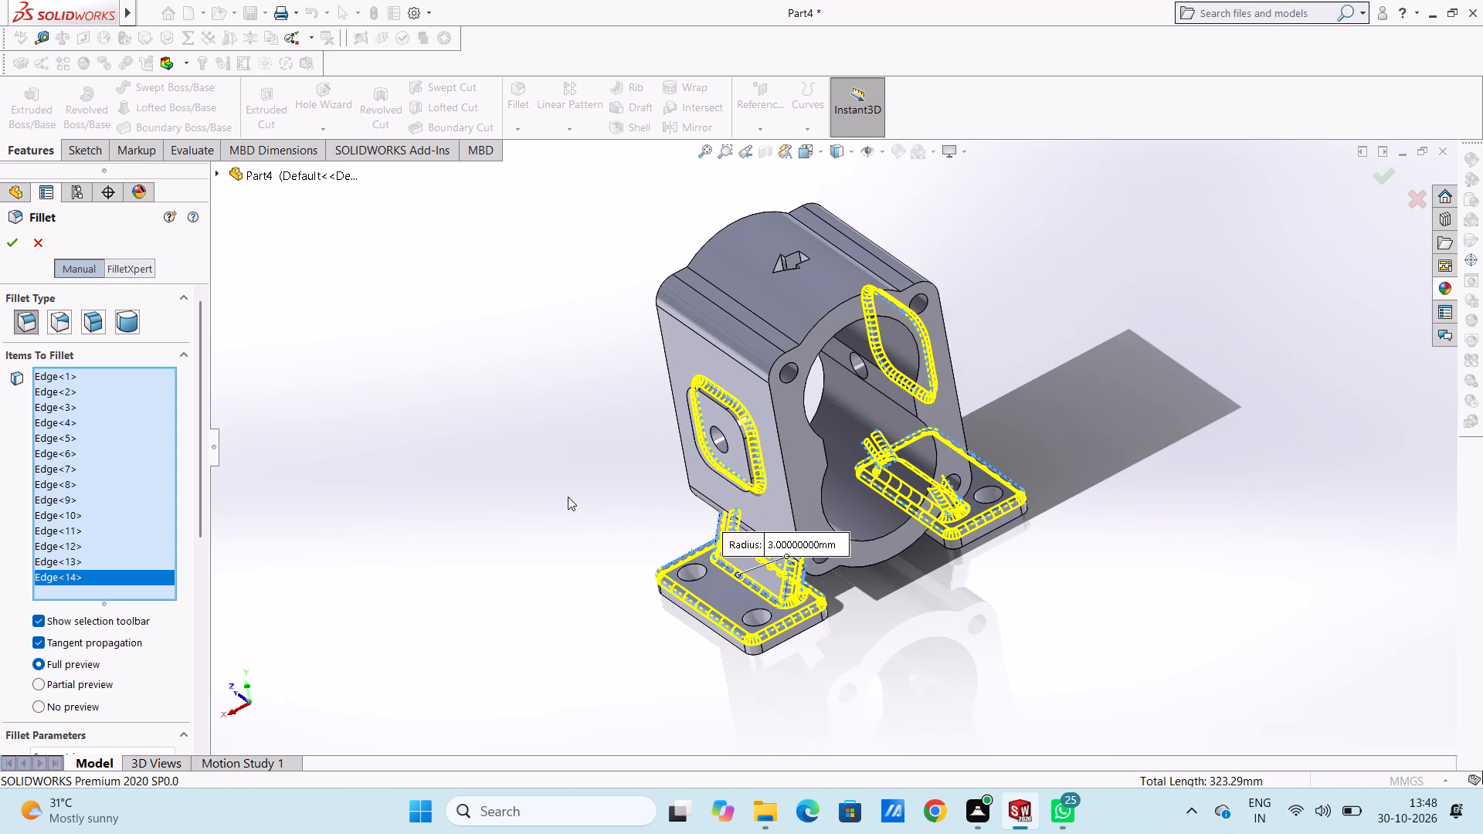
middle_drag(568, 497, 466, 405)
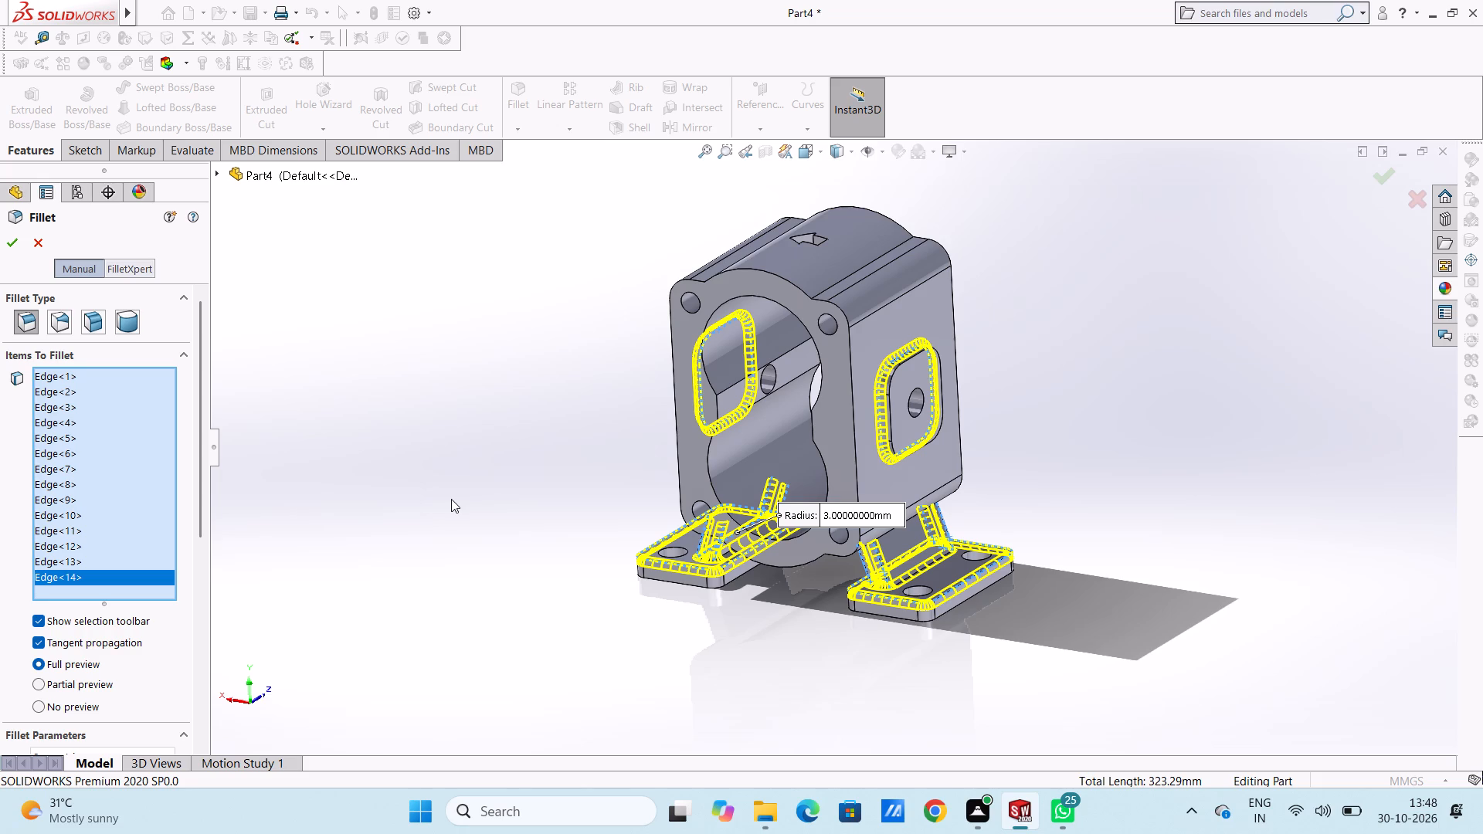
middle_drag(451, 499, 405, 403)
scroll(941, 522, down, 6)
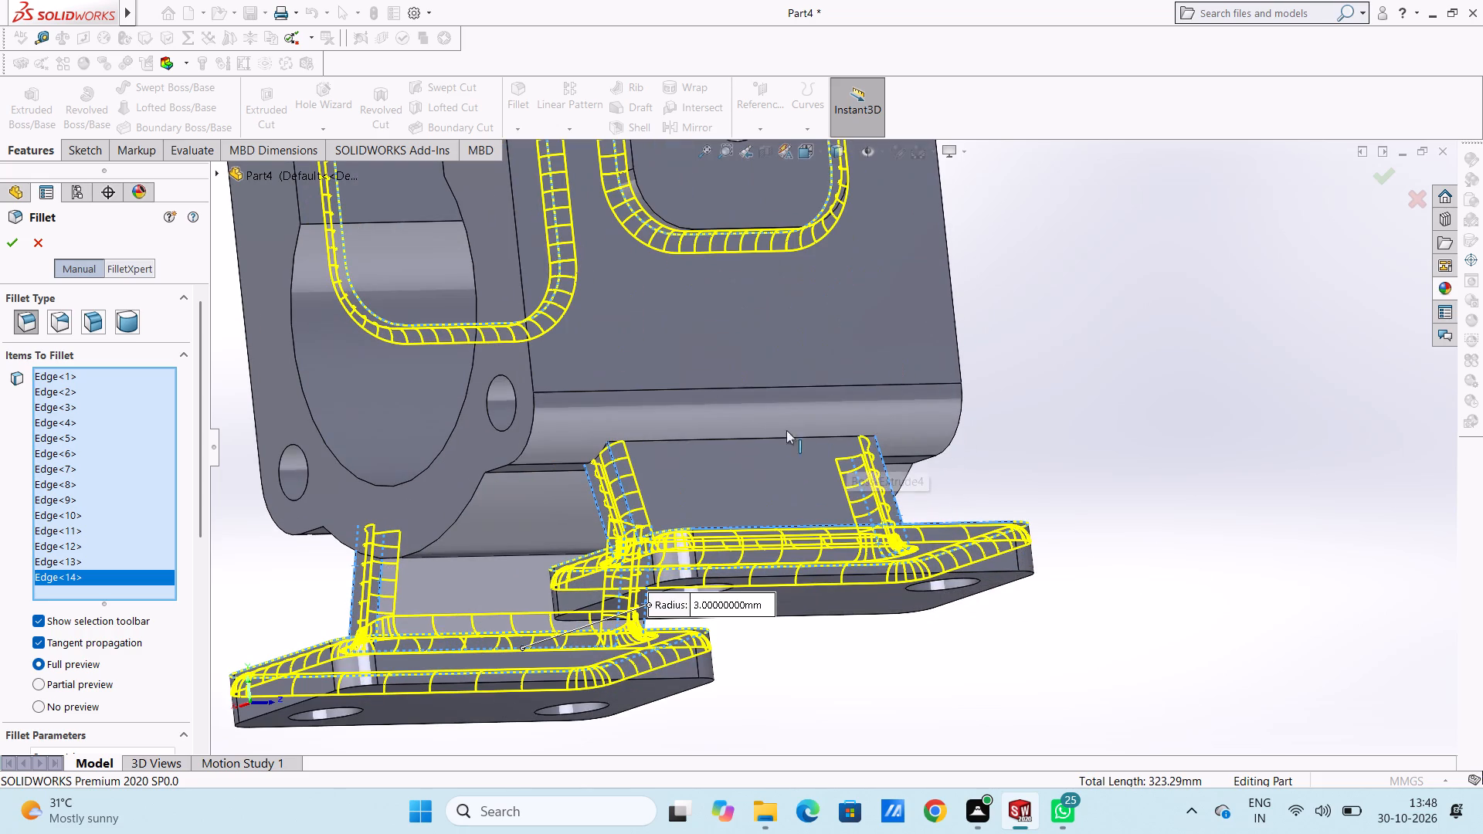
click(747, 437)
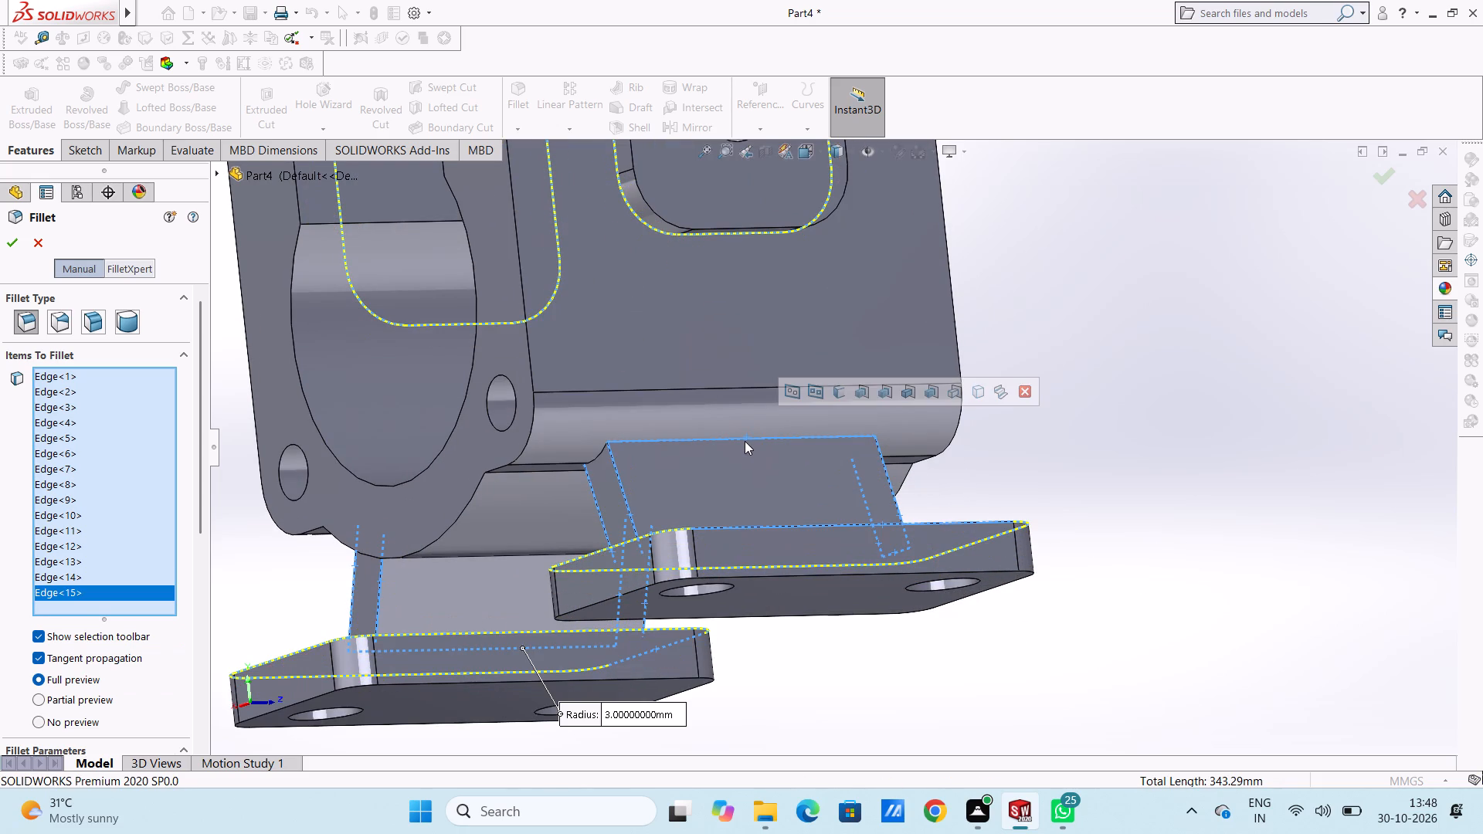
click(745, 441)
Apply the 3 mm fillet to the selected base plate, inclined support and side boss edges.
scroll(745, 441, up, 5)
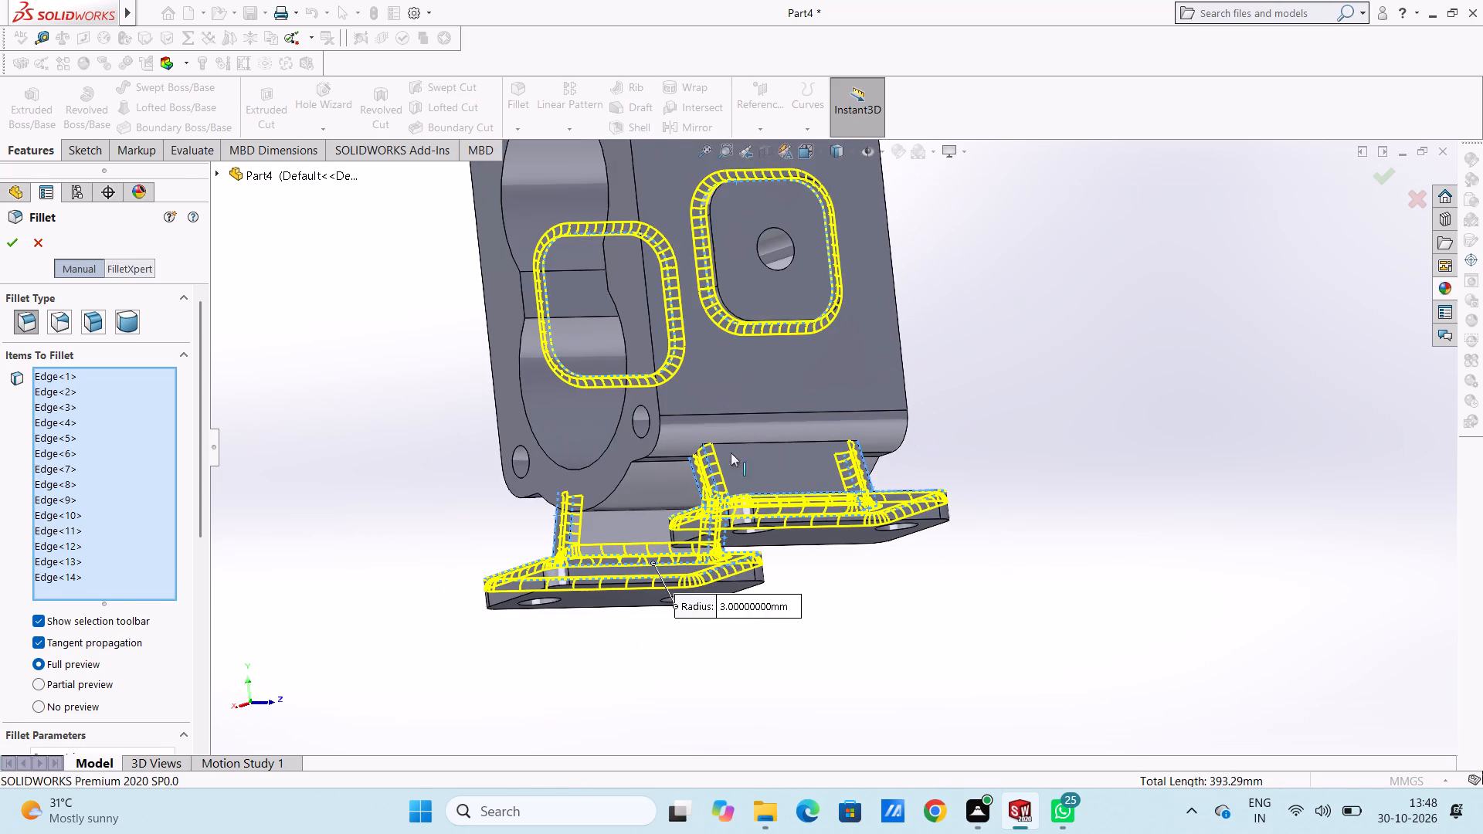
click(8, 243)
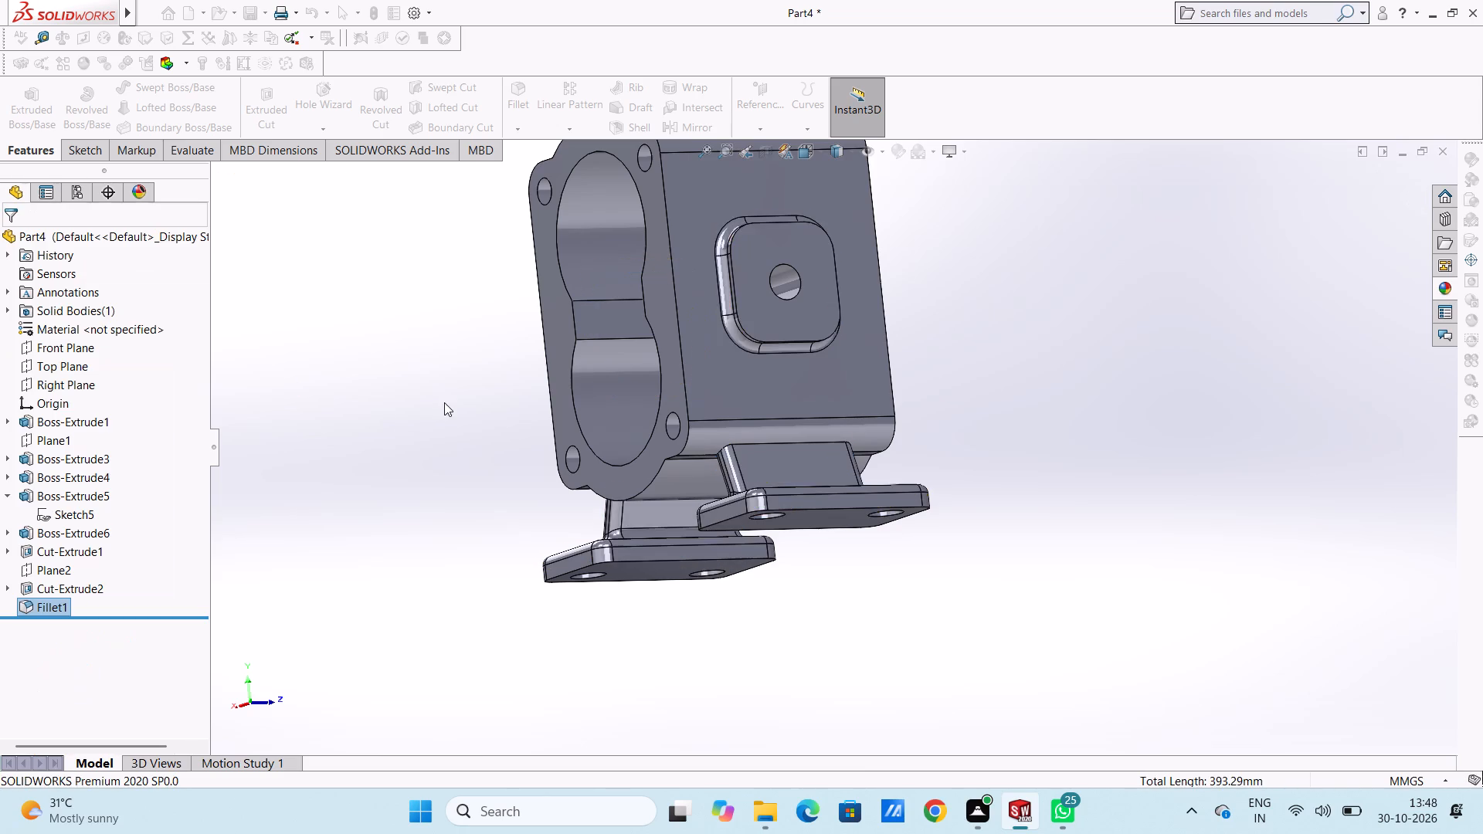
Create a separate 3 mm fillet on the upper joints where both inclined supports meet the underside of the housing.
middle_drag(446, 396, 456, 528)
click(515, 86)
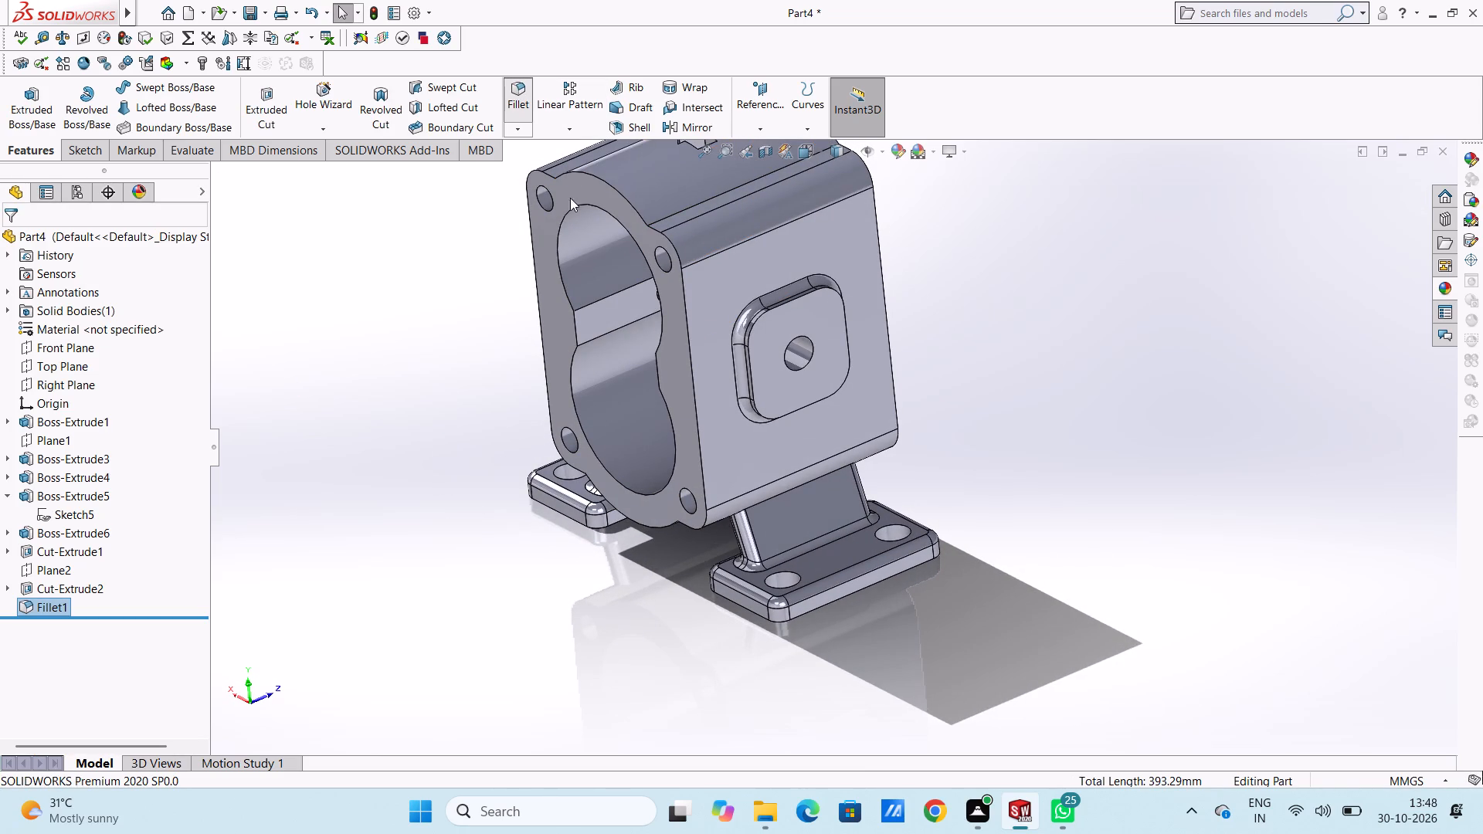
middle_drag(745, 546, 728, 373)
scroll(756, 510, down, 6)
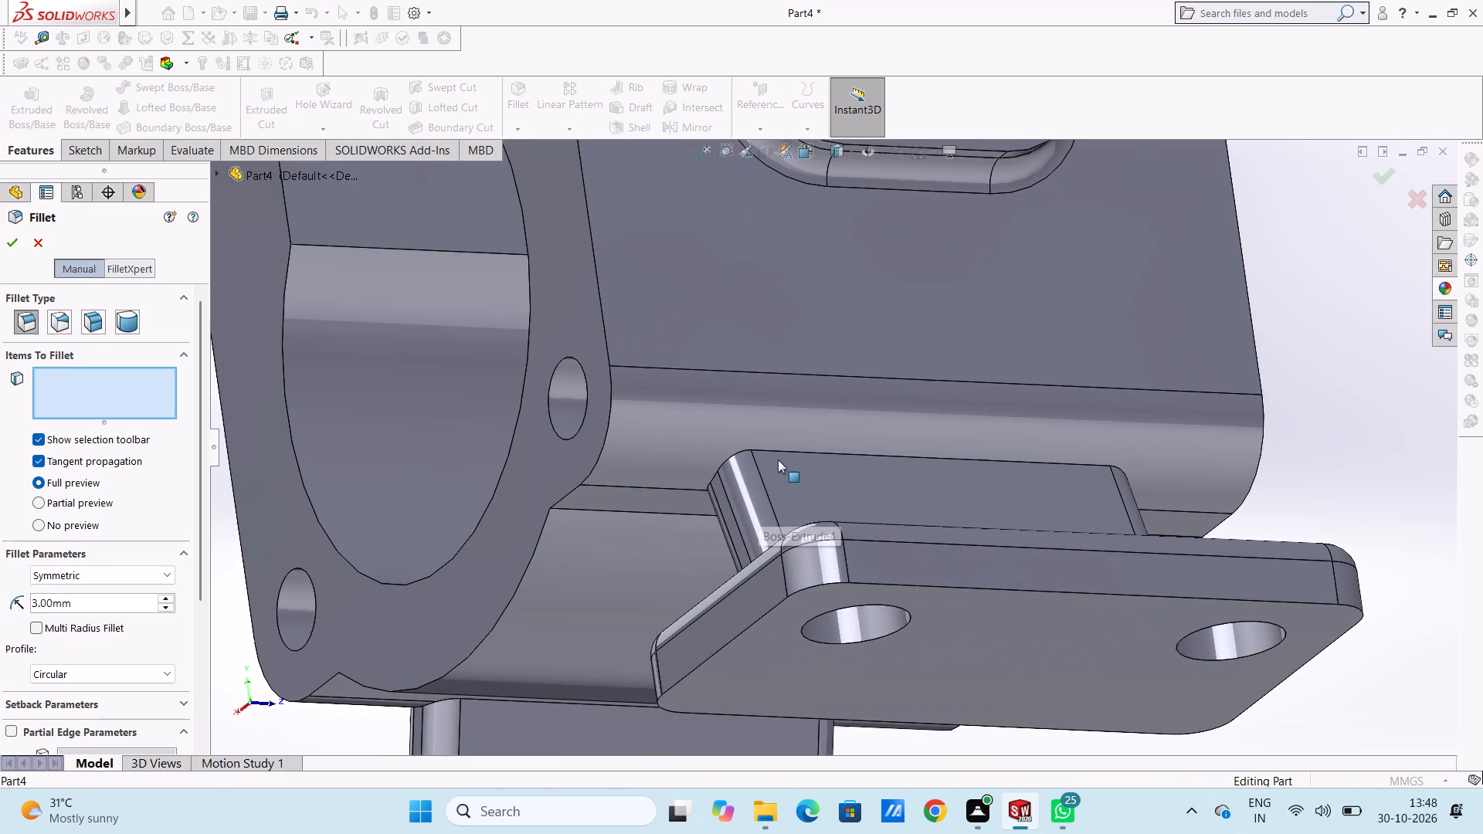
click(786, 451)
middle_drag(828, 459, 840, 458)
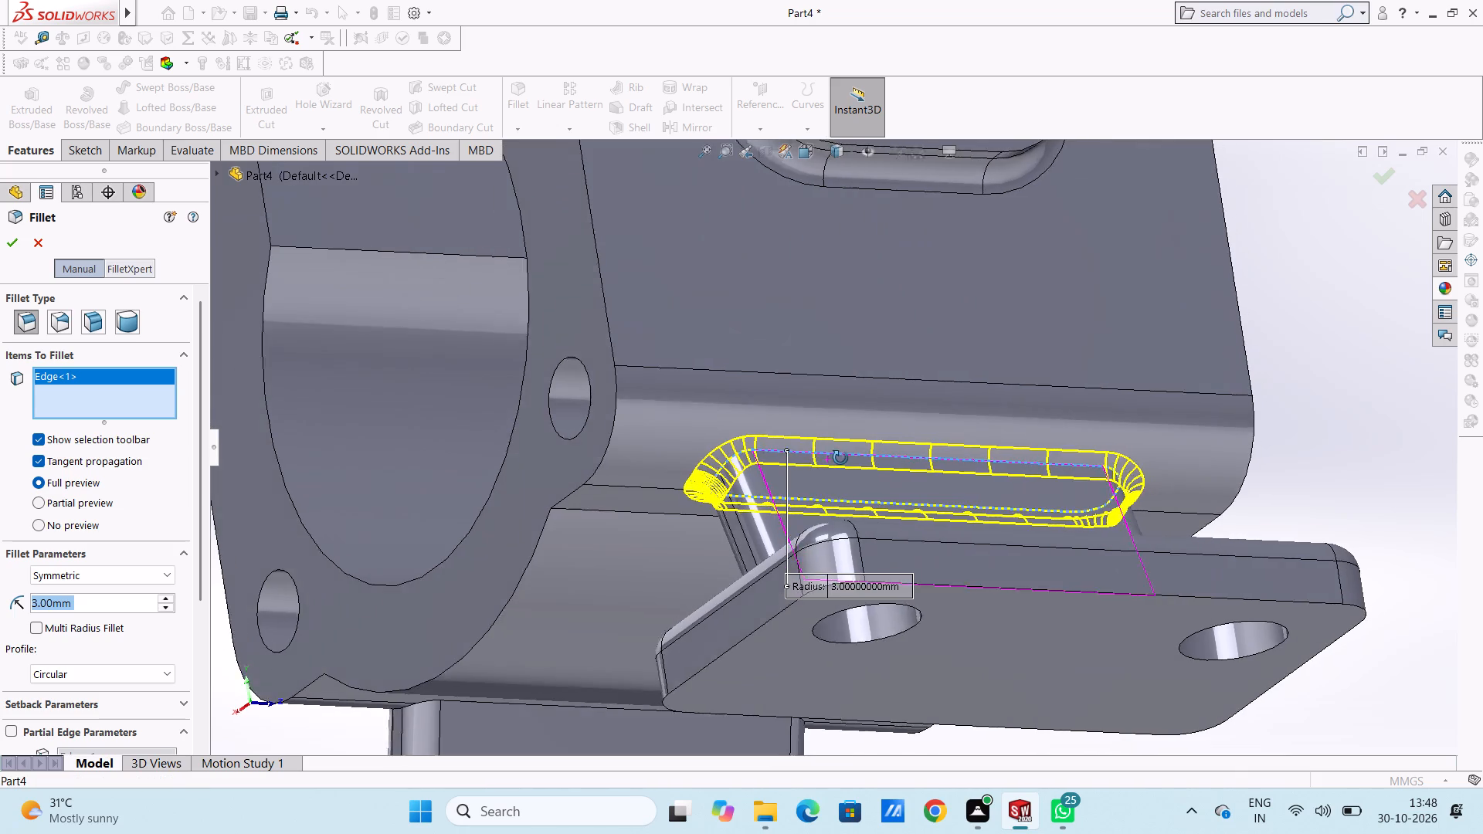
middle_drag(840, 458, 867, 453)
scroll(850, 459, up, 3)
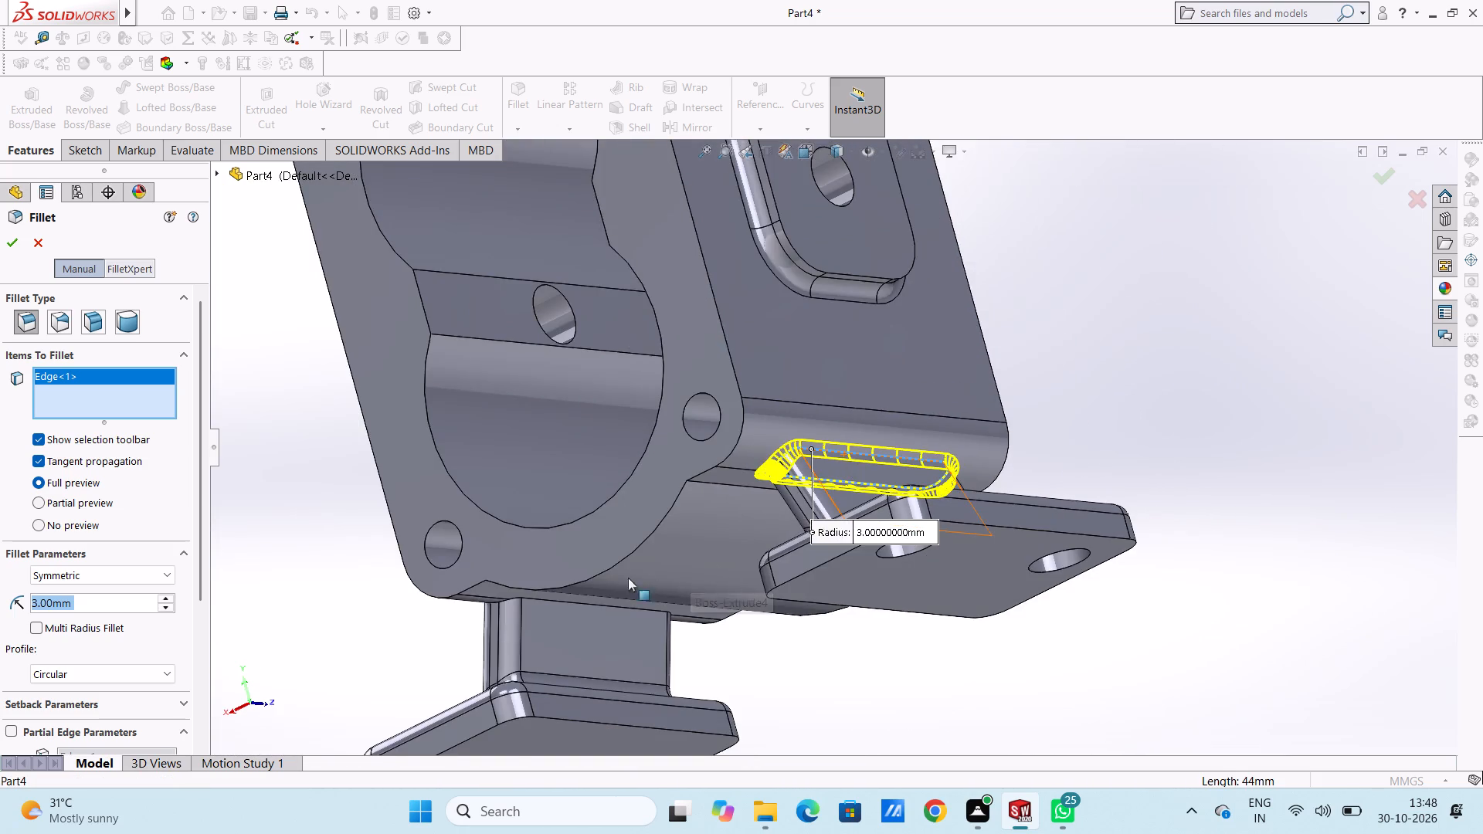
scroll(605, 581, down, 5)
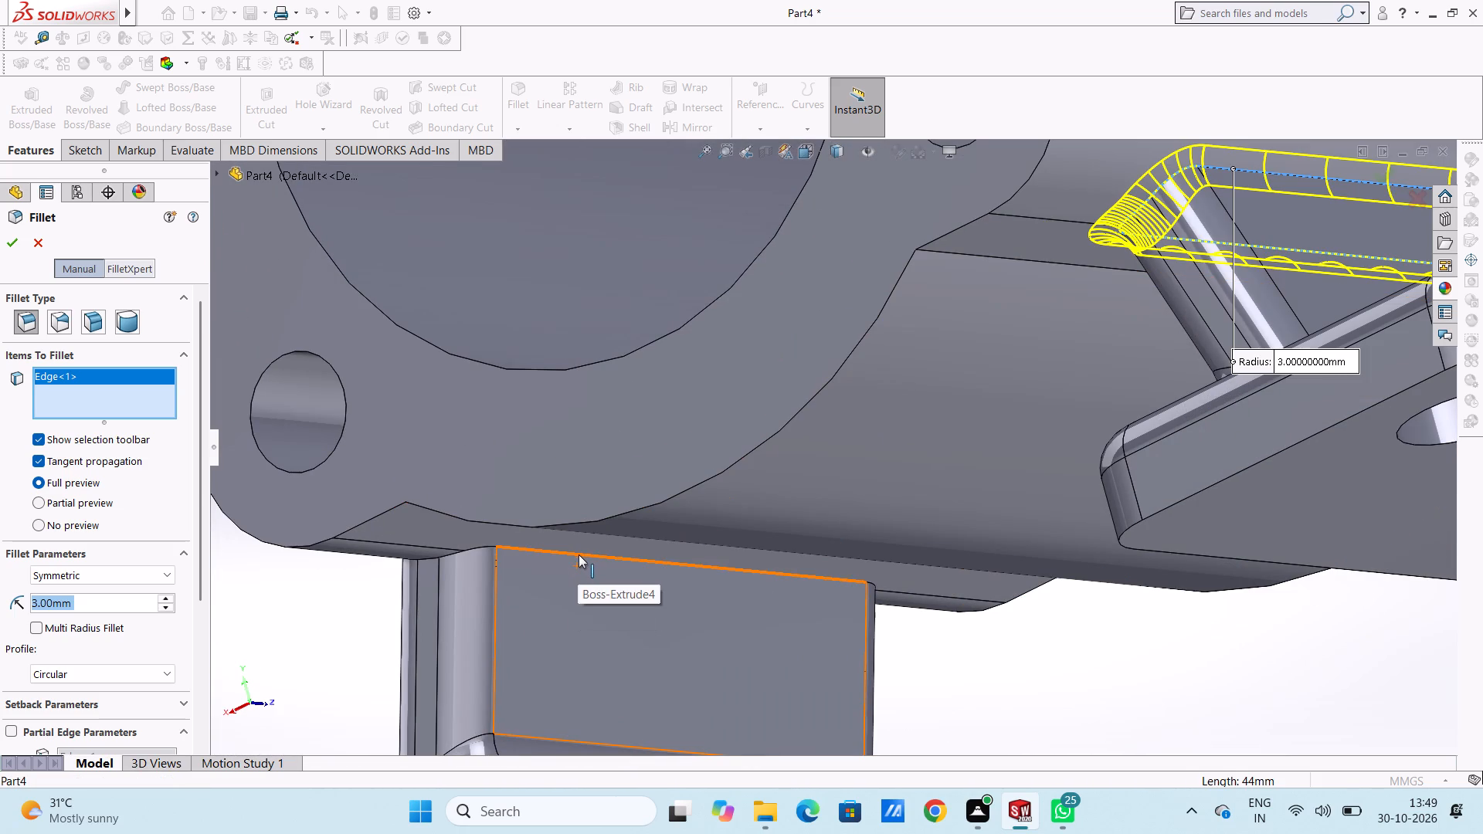
click(579, 554)
scroll(579, 554, up, 5)
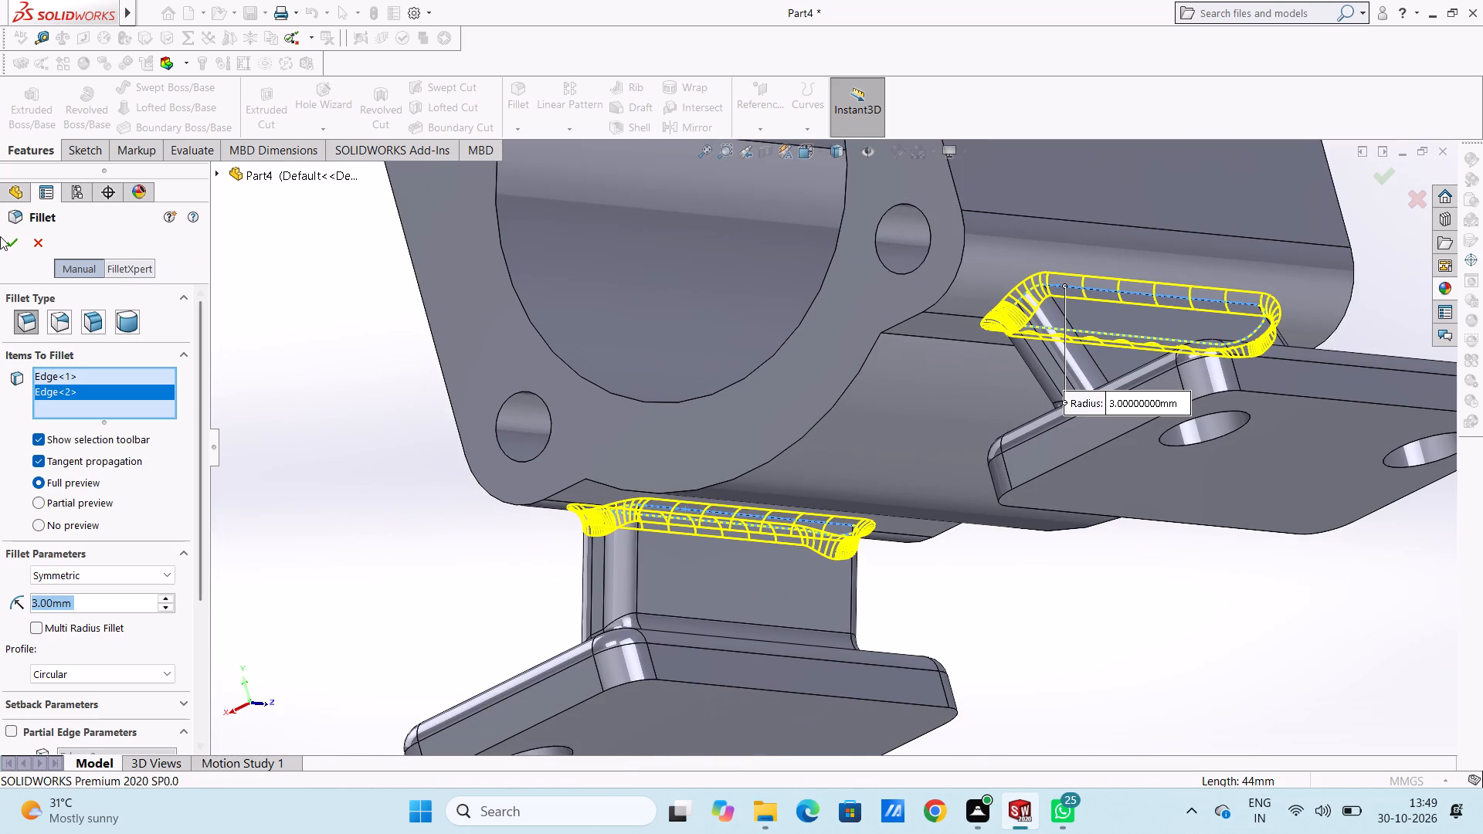
click(10, 244)
Examine the filleted housing from several sides, then in an isometric view at different zoom levels.
scroll(457, 405, up, 4)
middle_drag(507, 513, 200, 709)
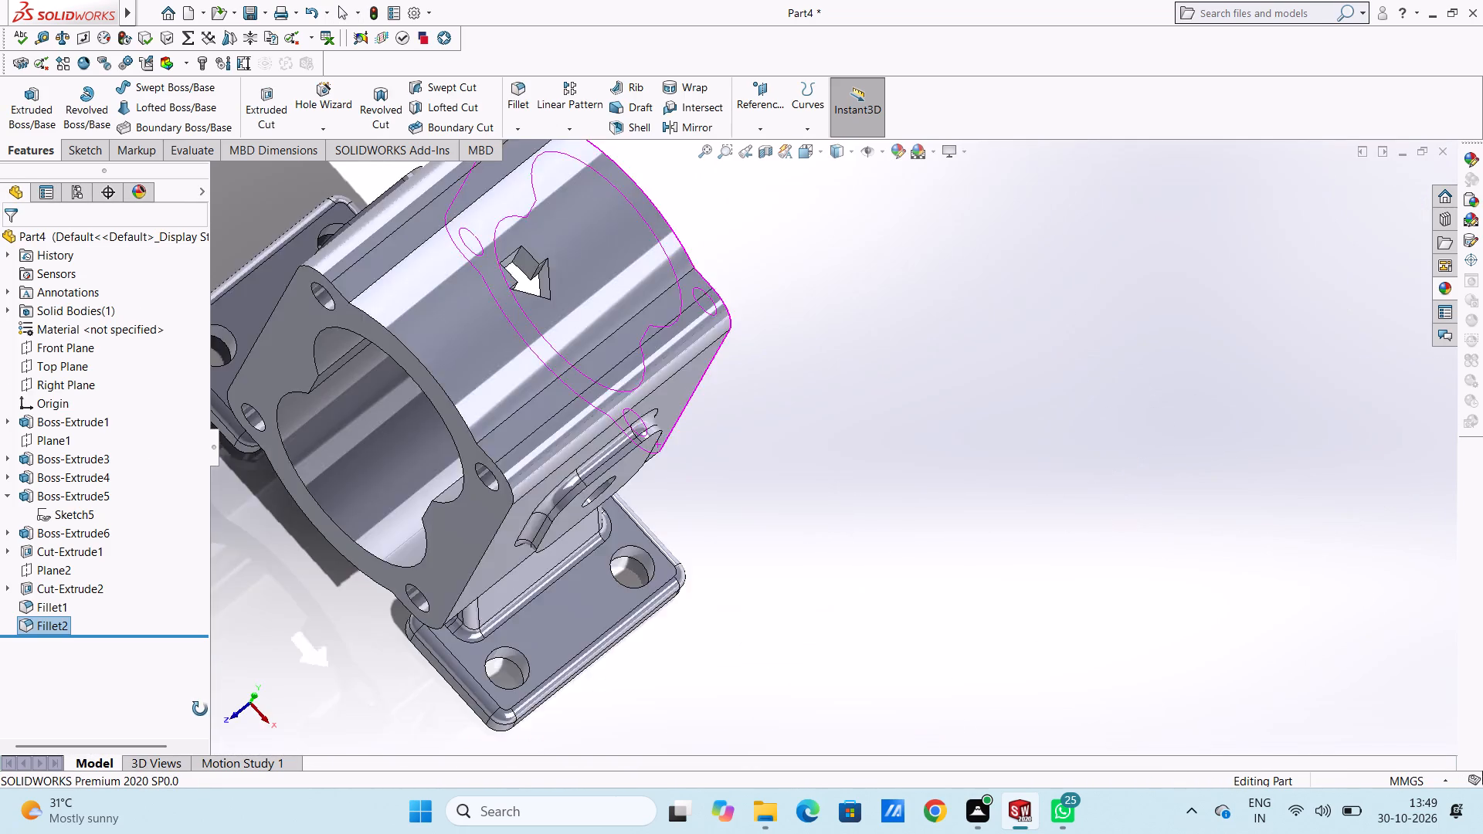
middle_drag(200, 709, 263, 690)
scroll(489, 548, up, 4)
middle_drag(571, 581, 521, 439)
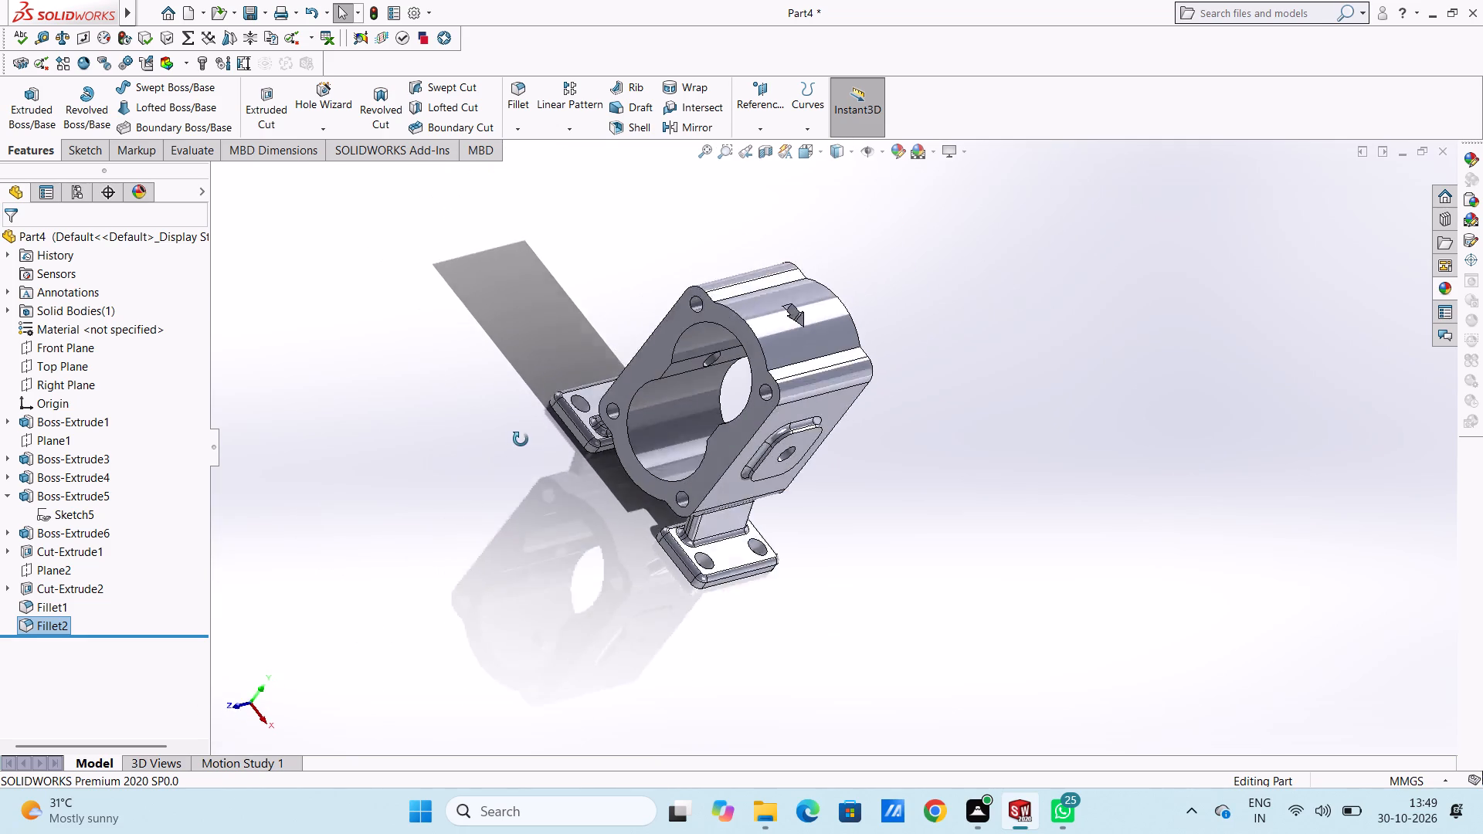
middle_drag(521, 439, 477, 400)
middle_drag(608, 562, 596, 438)
middle_drag(650, 482, 806, 398)
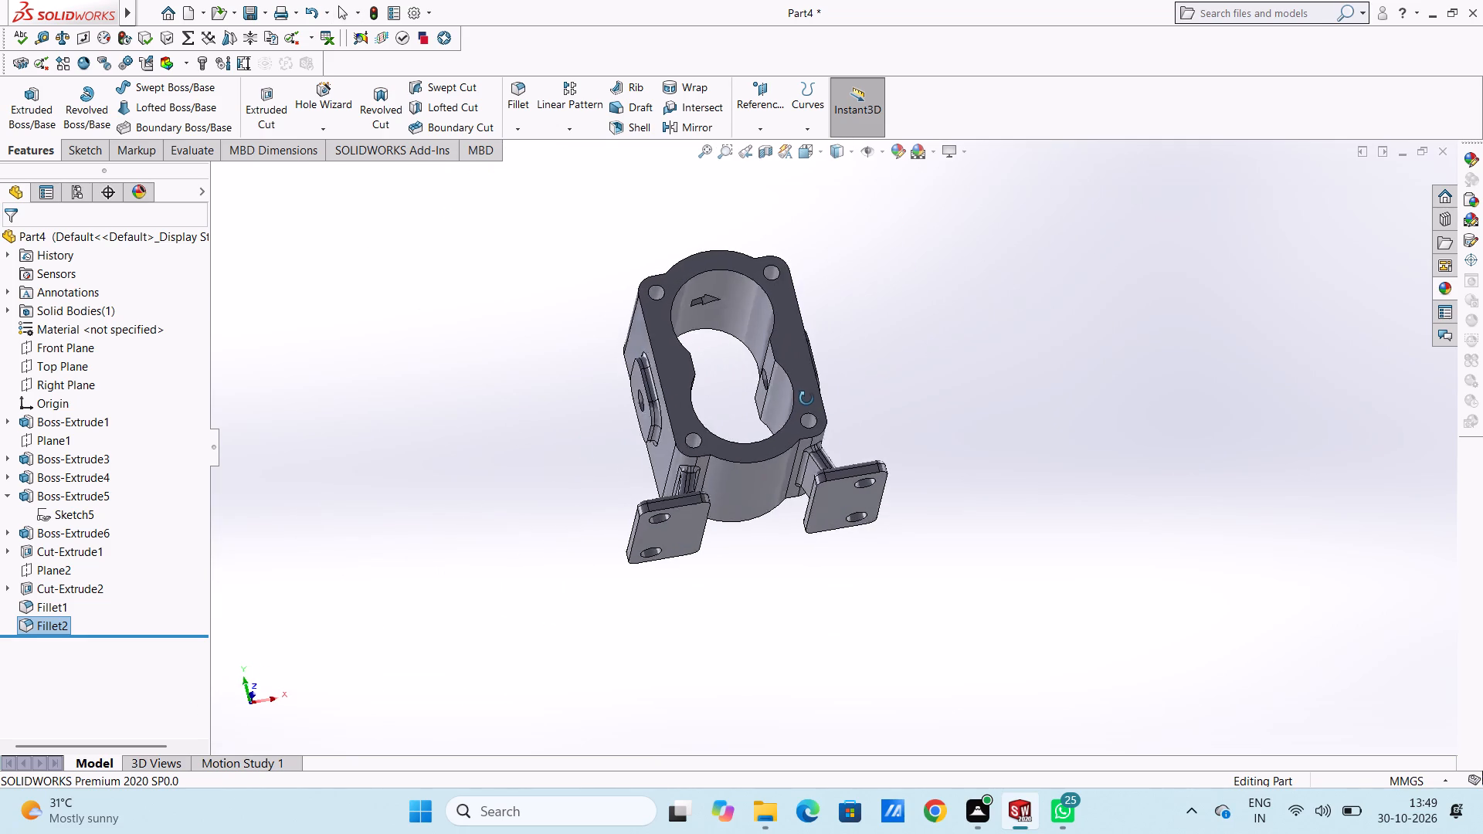
middle_drag(806, 398, 778, 563)
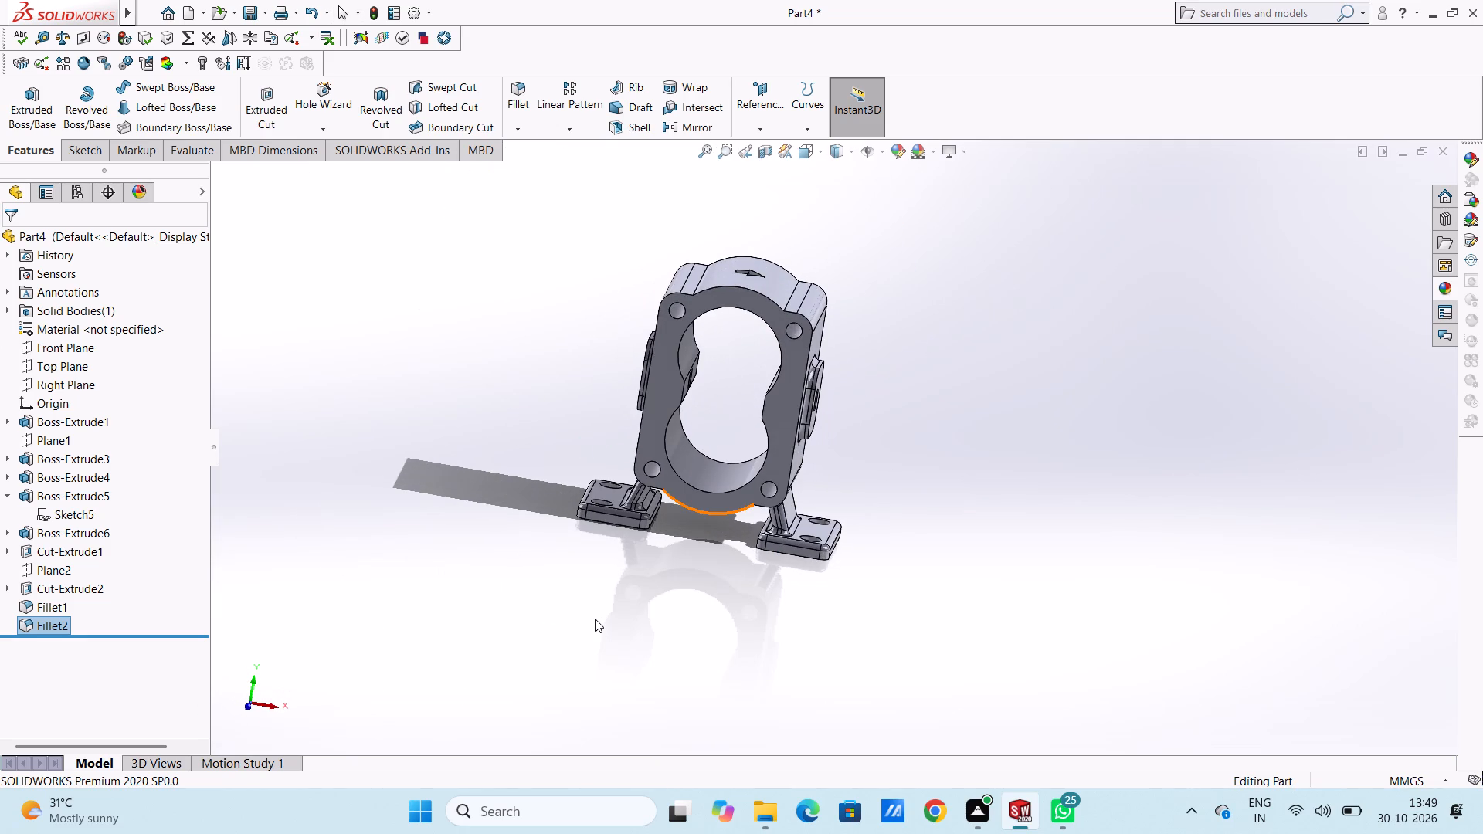
key(ctrl+7)
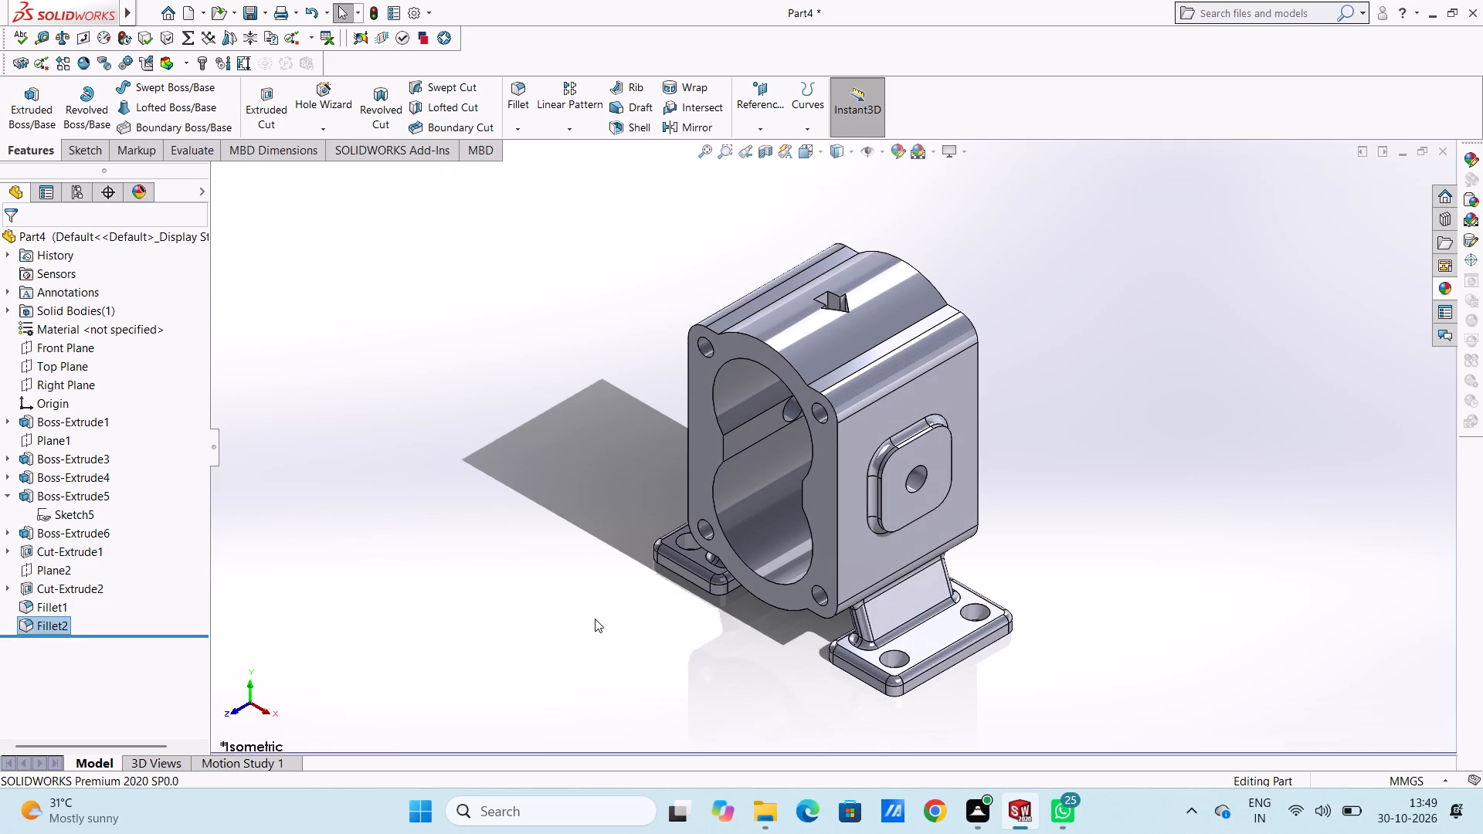
key(Escape)
key(Escape)
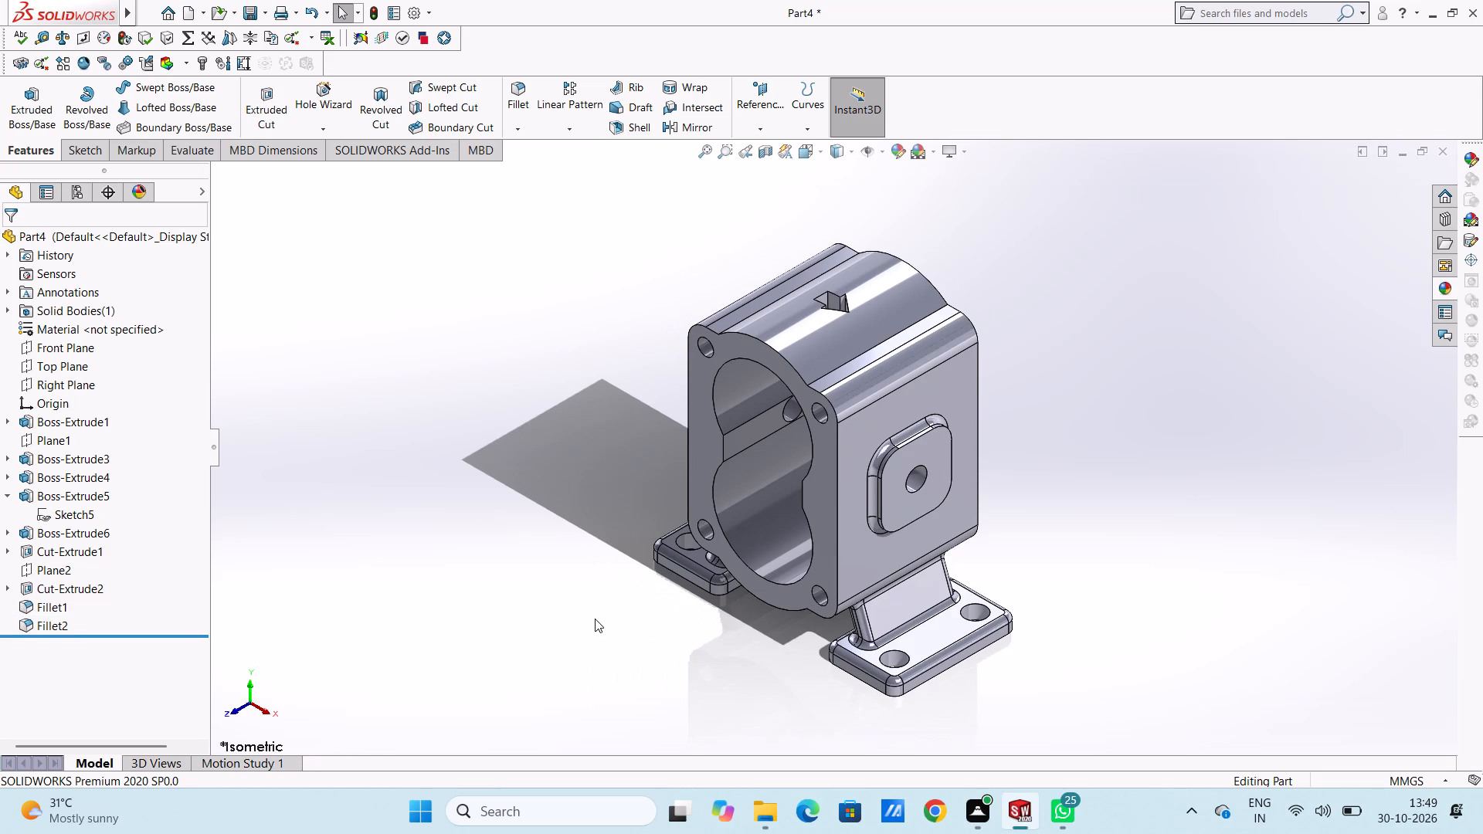
scroll(595, 619, up, 4)
scroll(835, 486, down, 3)
scroll(813, 458, up, 4)
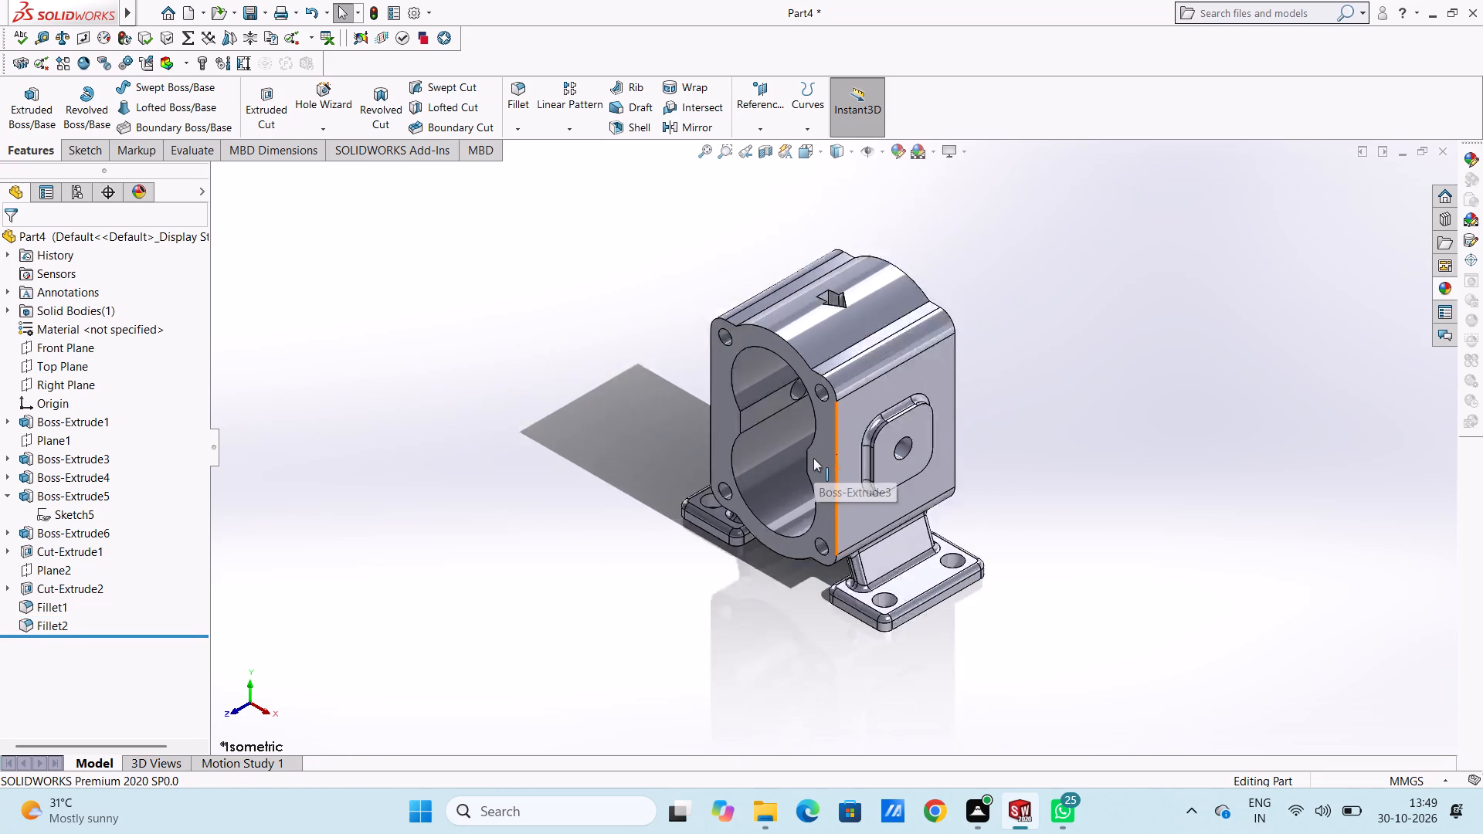
scroll(945, 534, up, 3)
scroll(799, 583, down, 4)
scroll(891, 329, up, 2)
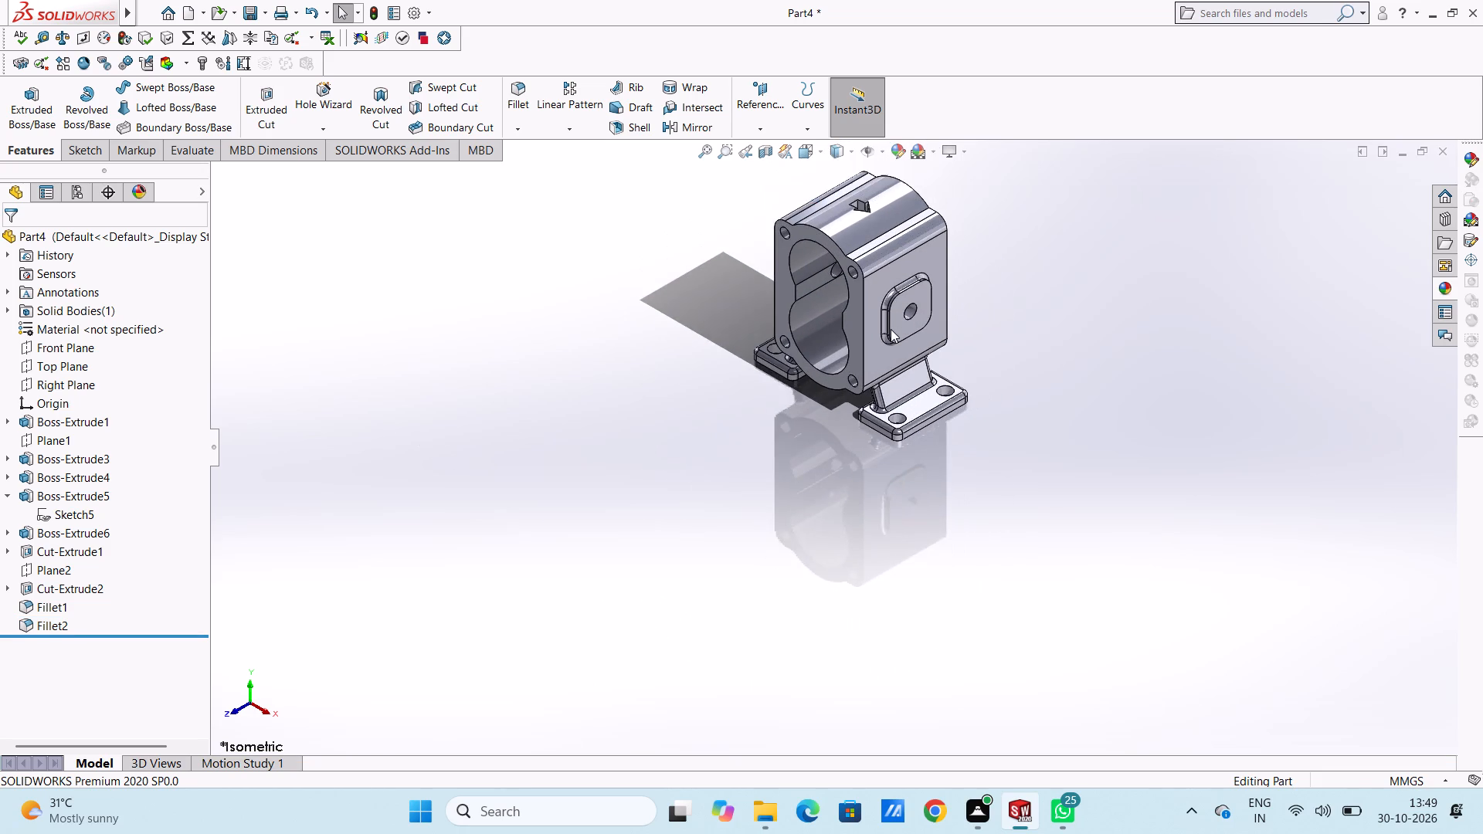
scroll(887, 314, down, 2)
scroll(870, 239, up, 2)
scroll(826, 289, down, 4)
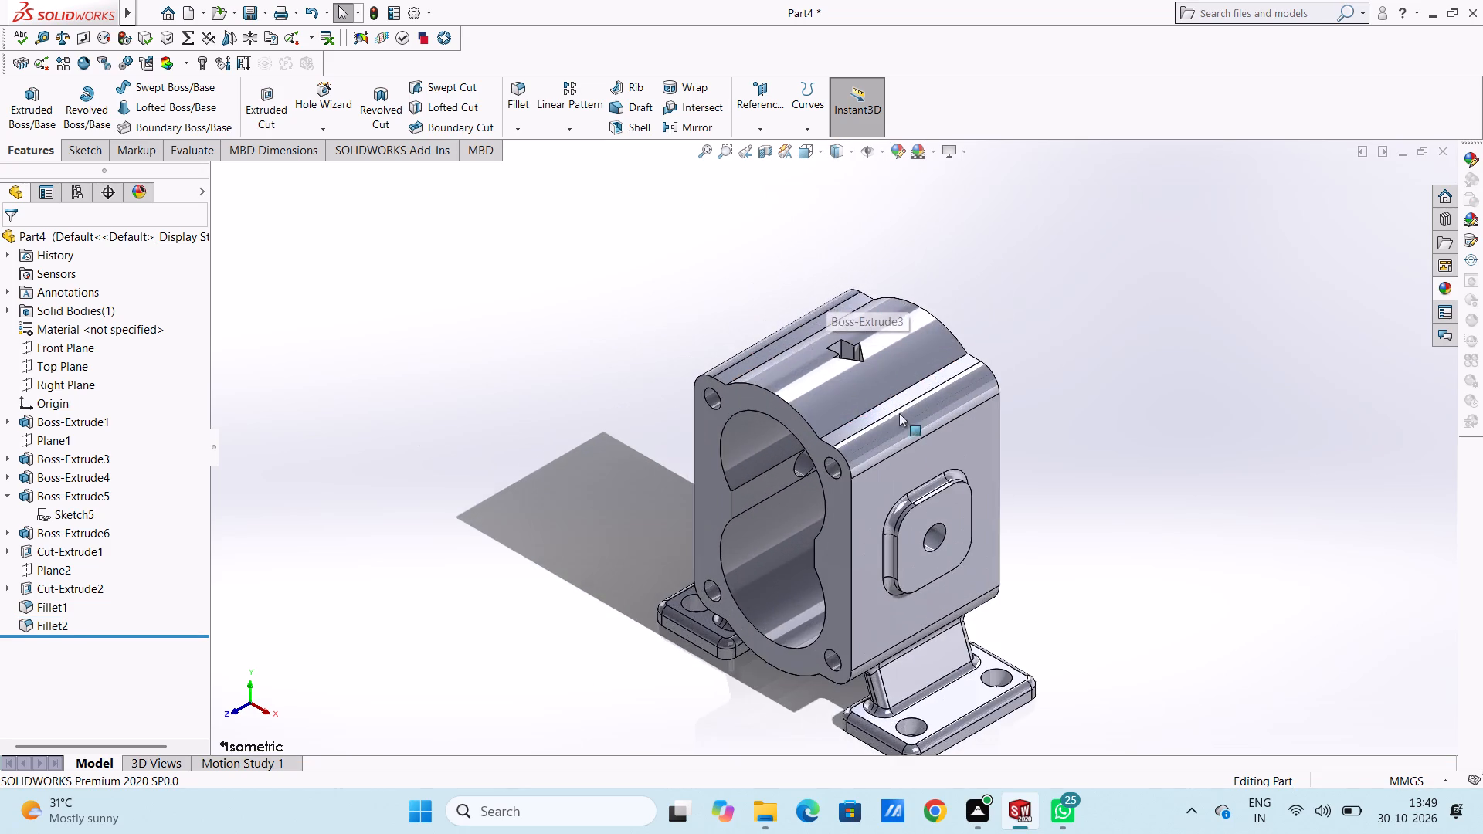
scroll(942, 468, up, 3)
scroll(926, 514, down, 2)
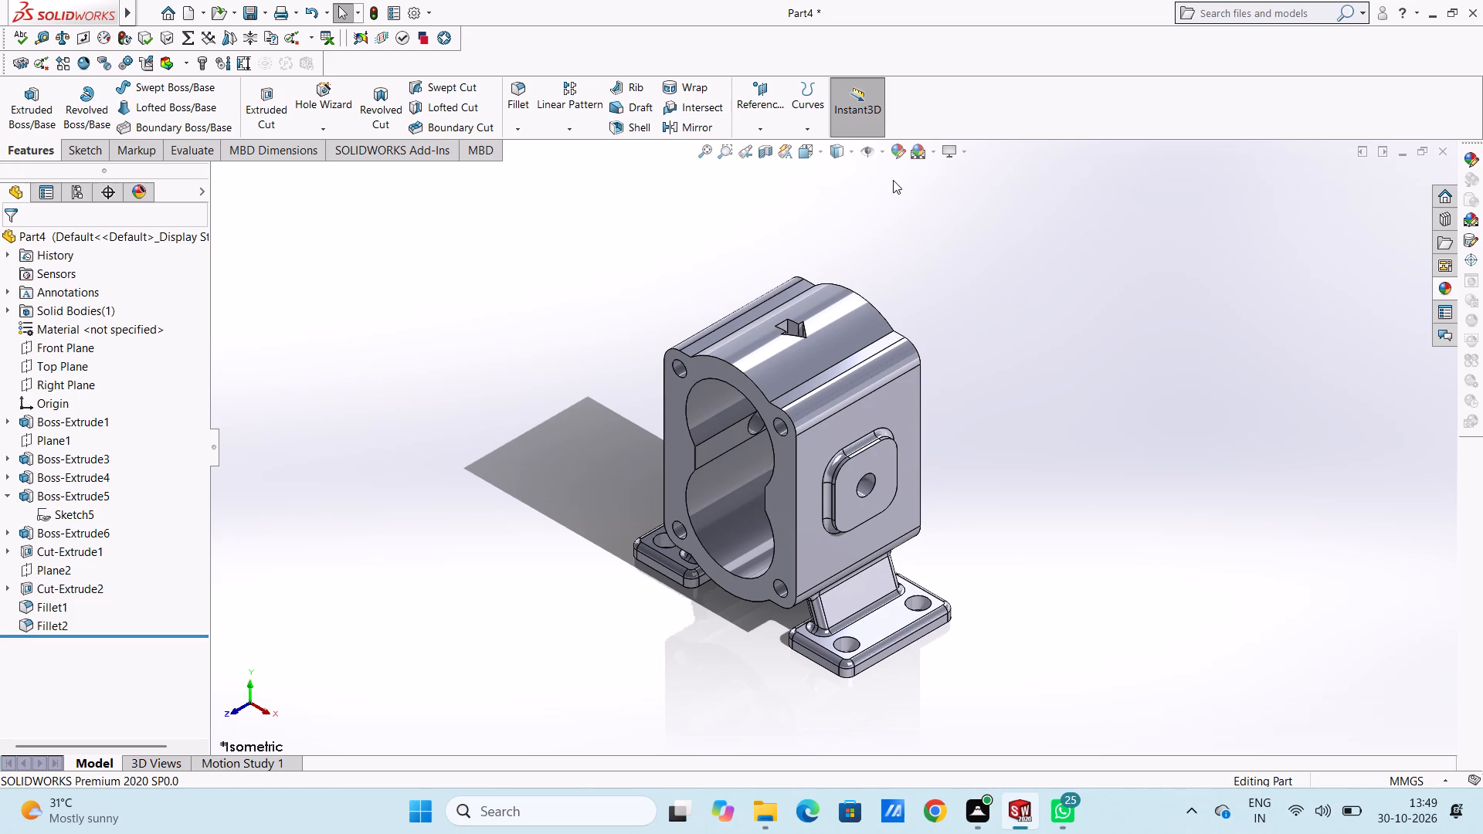
key(Escape)
Colour the whole part purple with RGB values 150, 102, 255 for all display states.
click(892, 149)
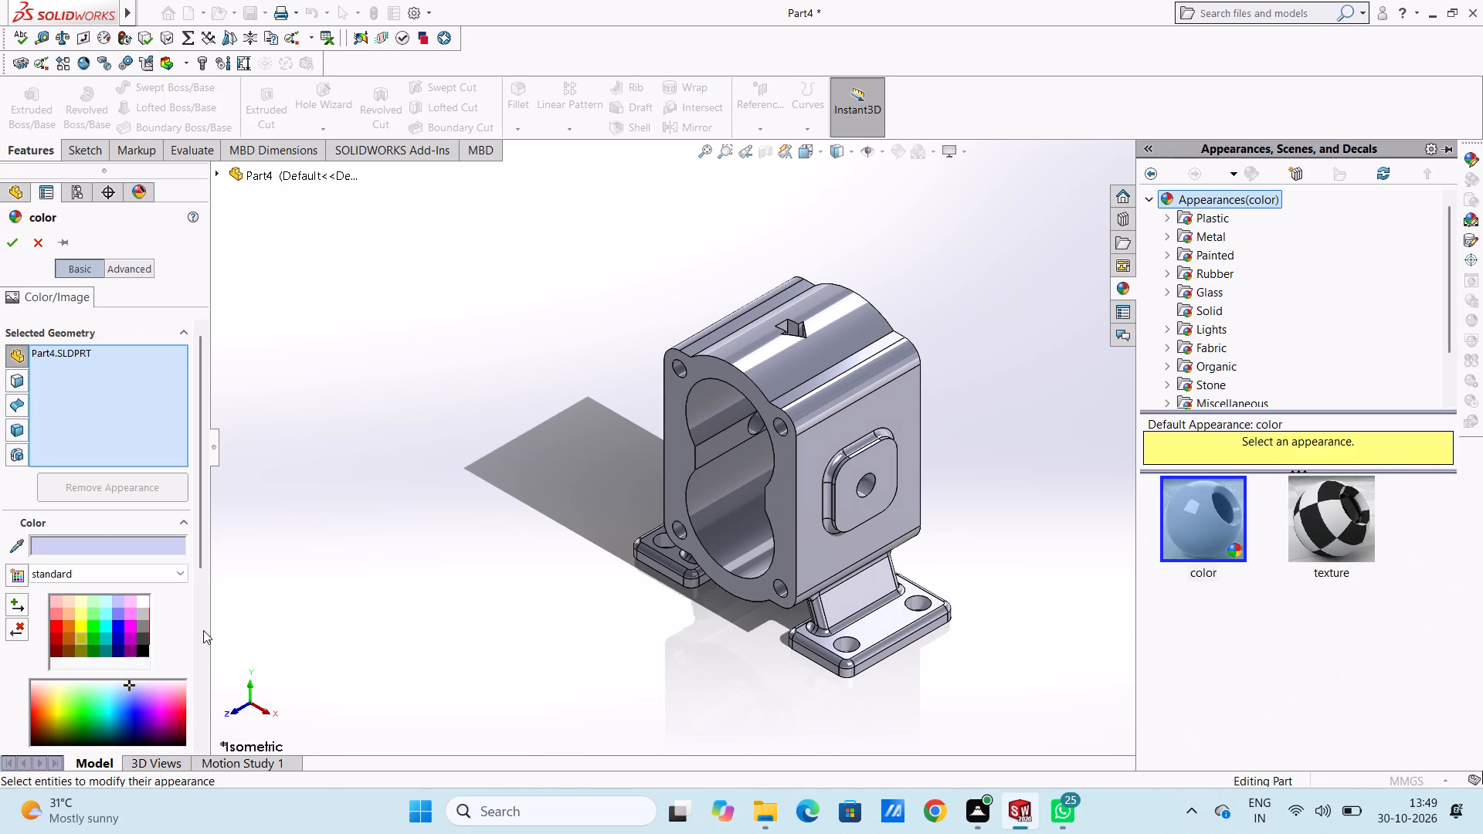
click(120, 613)
click(119, 627)
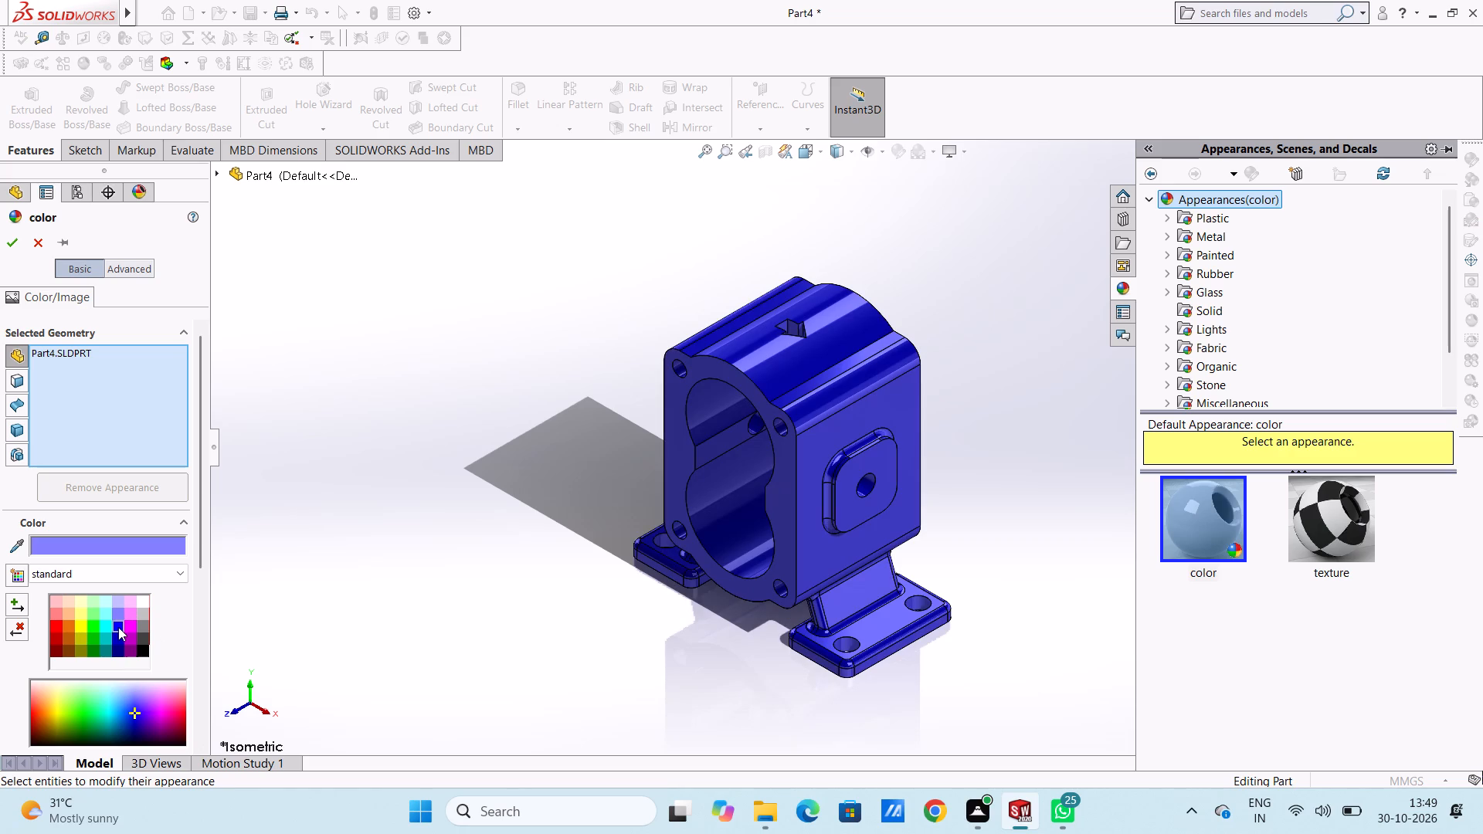
scroll(119, 634, down, 3)
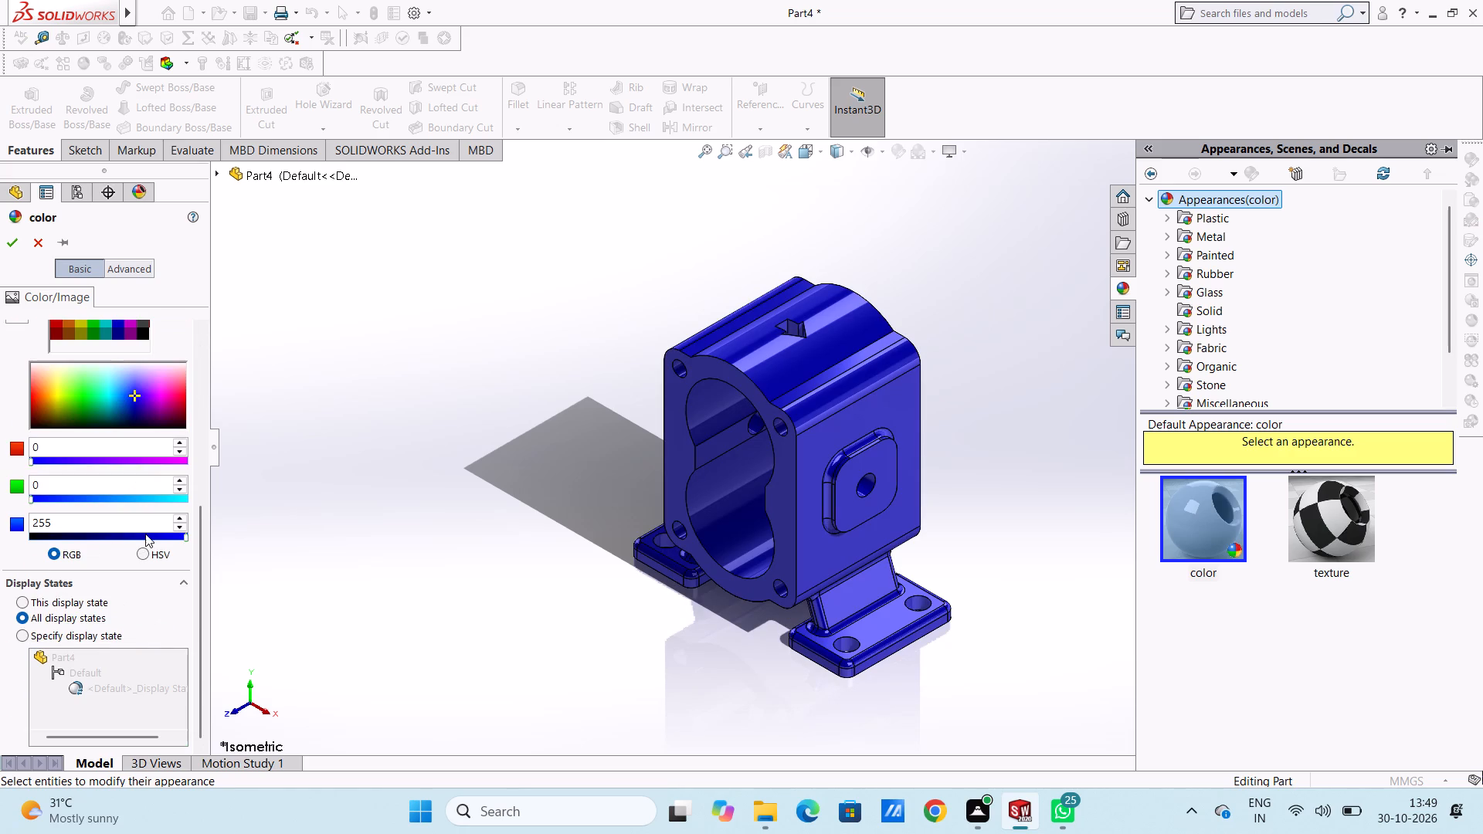
click(126, 497)
click(105, 497)
click(93, 500)
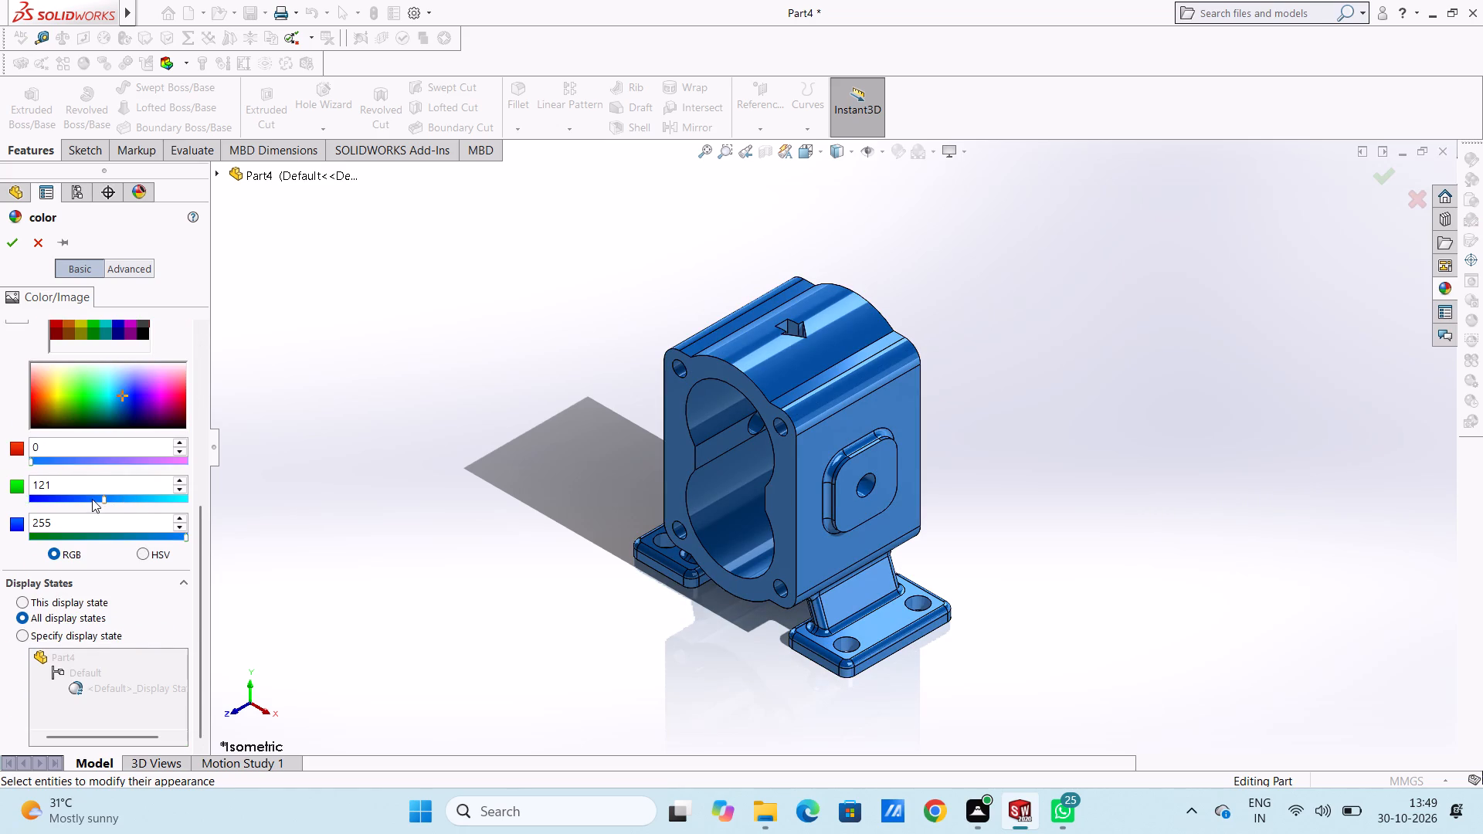
click(91, 499)
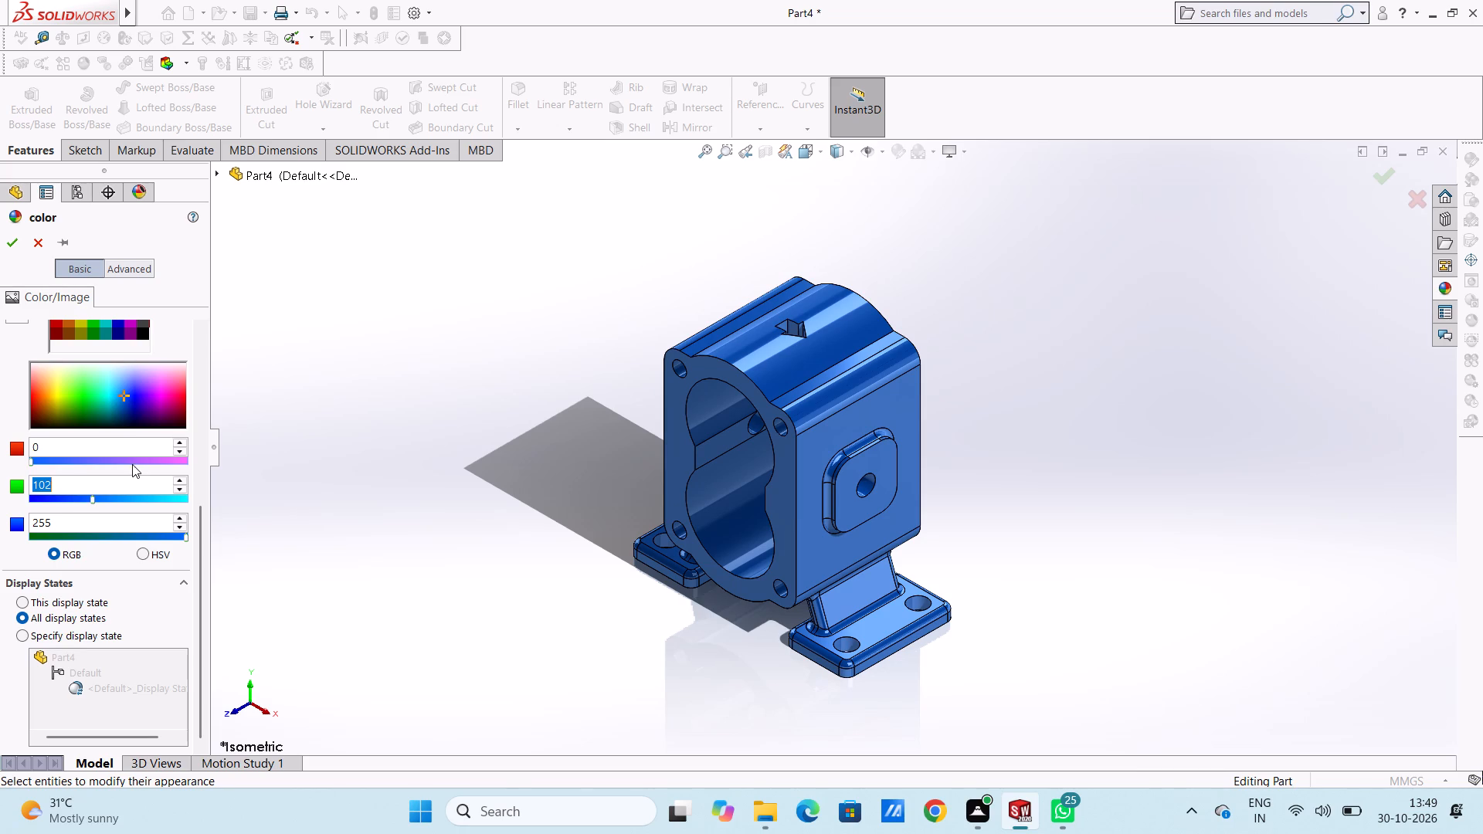
click(131, 462)
click(133, 462)
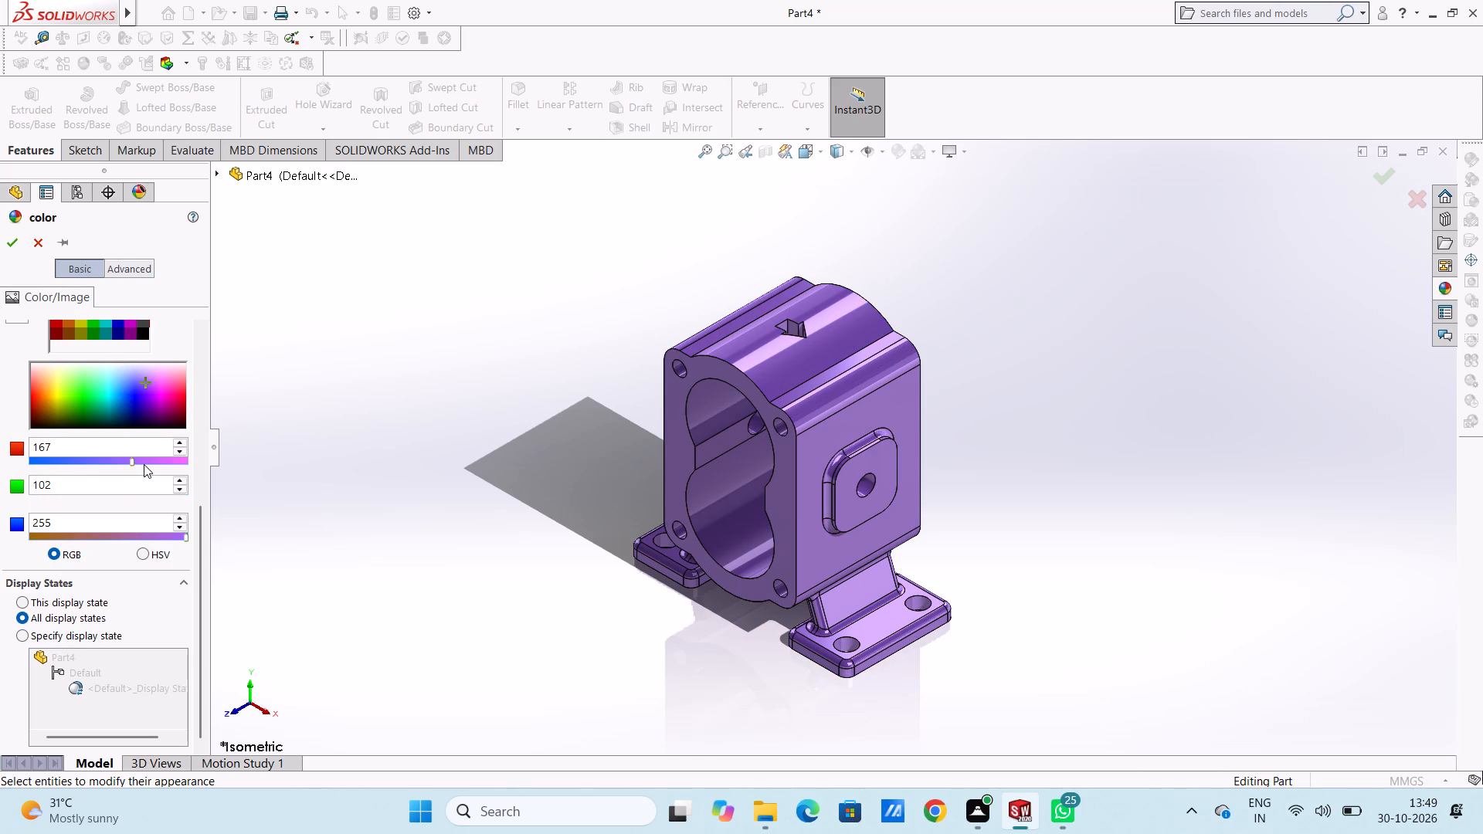
click(146, 464)
click(135, 466)
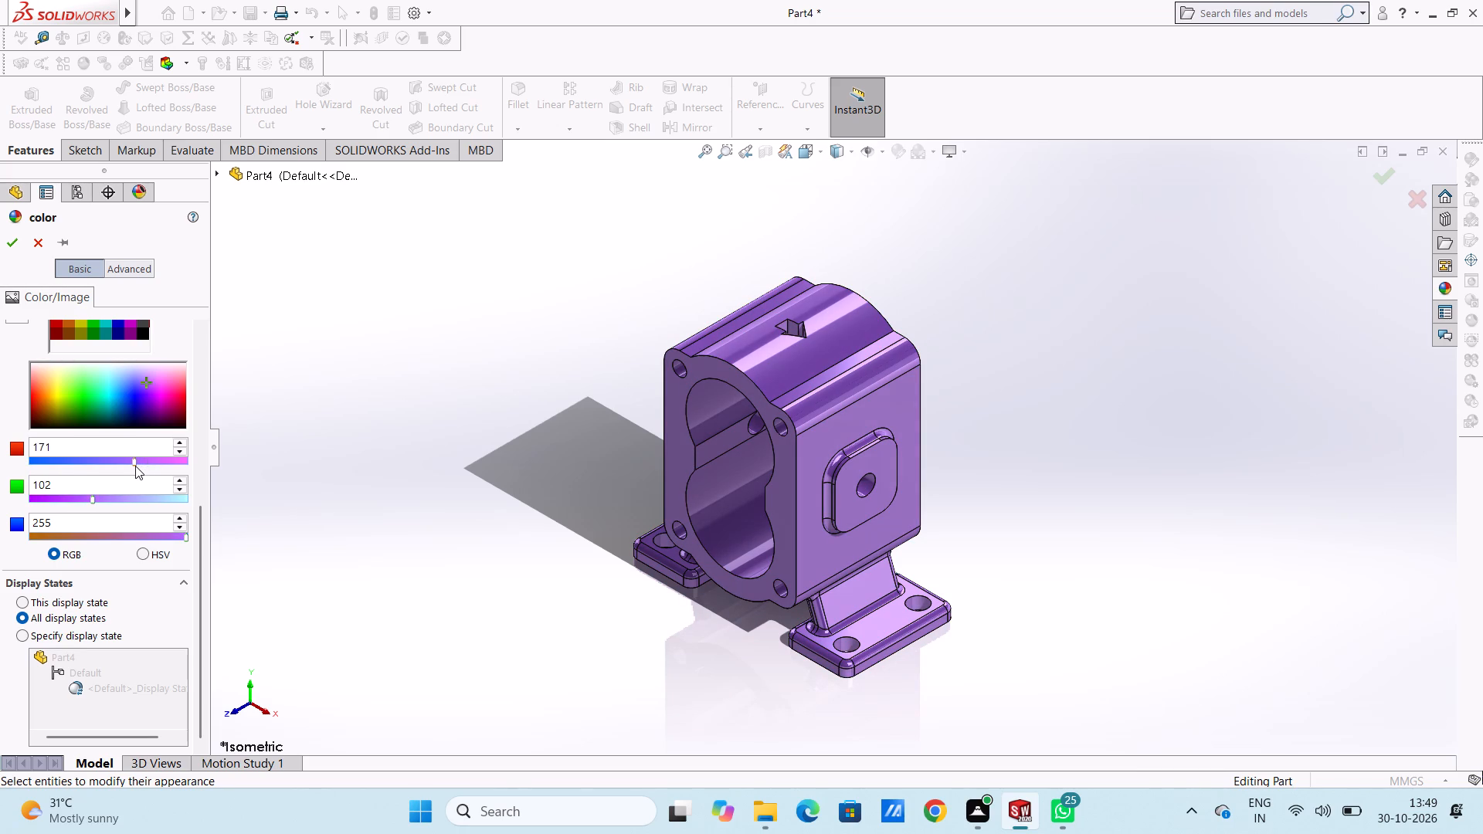
click(123, 463)
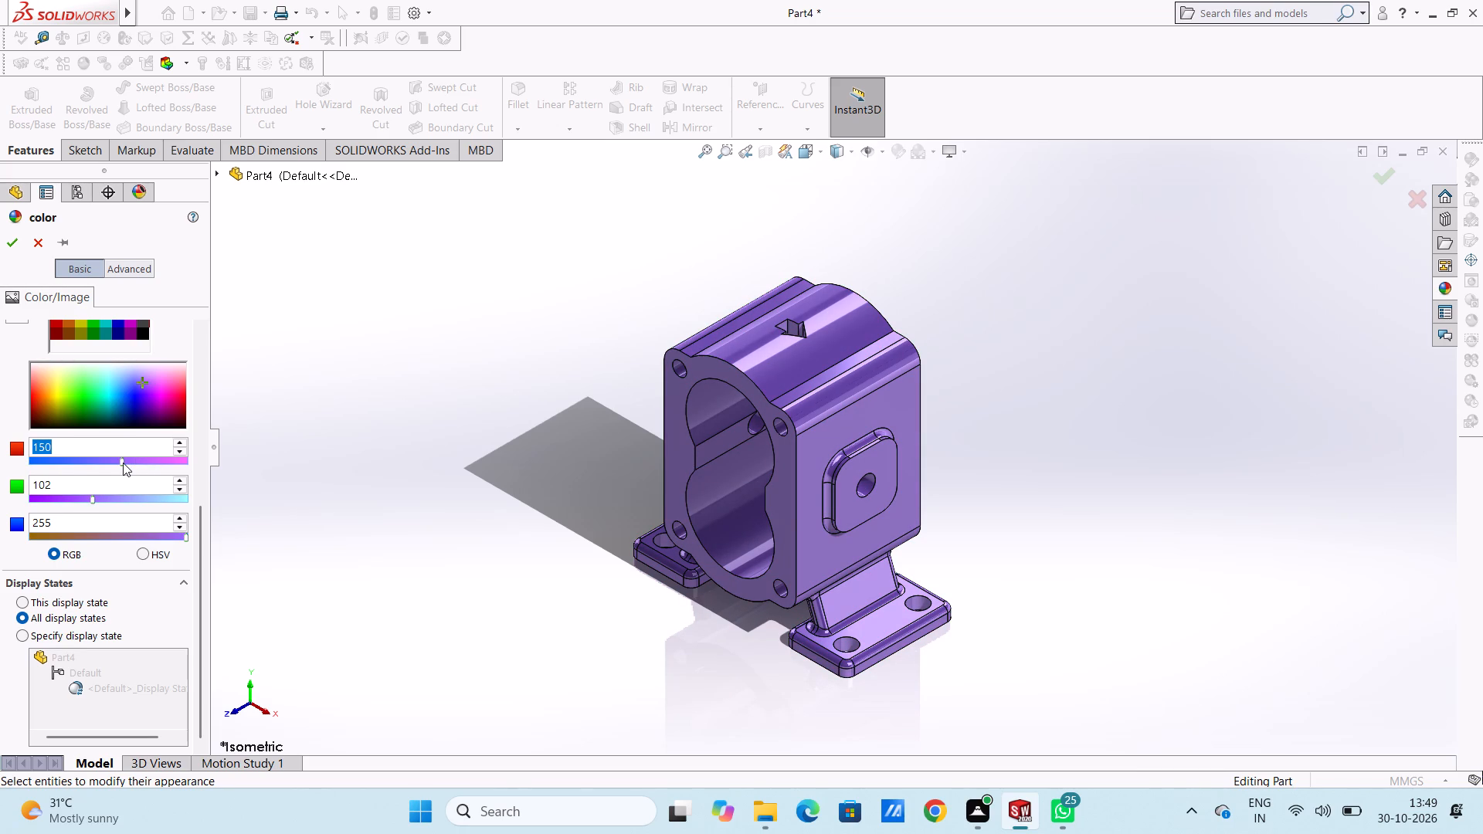
click(18, 246)
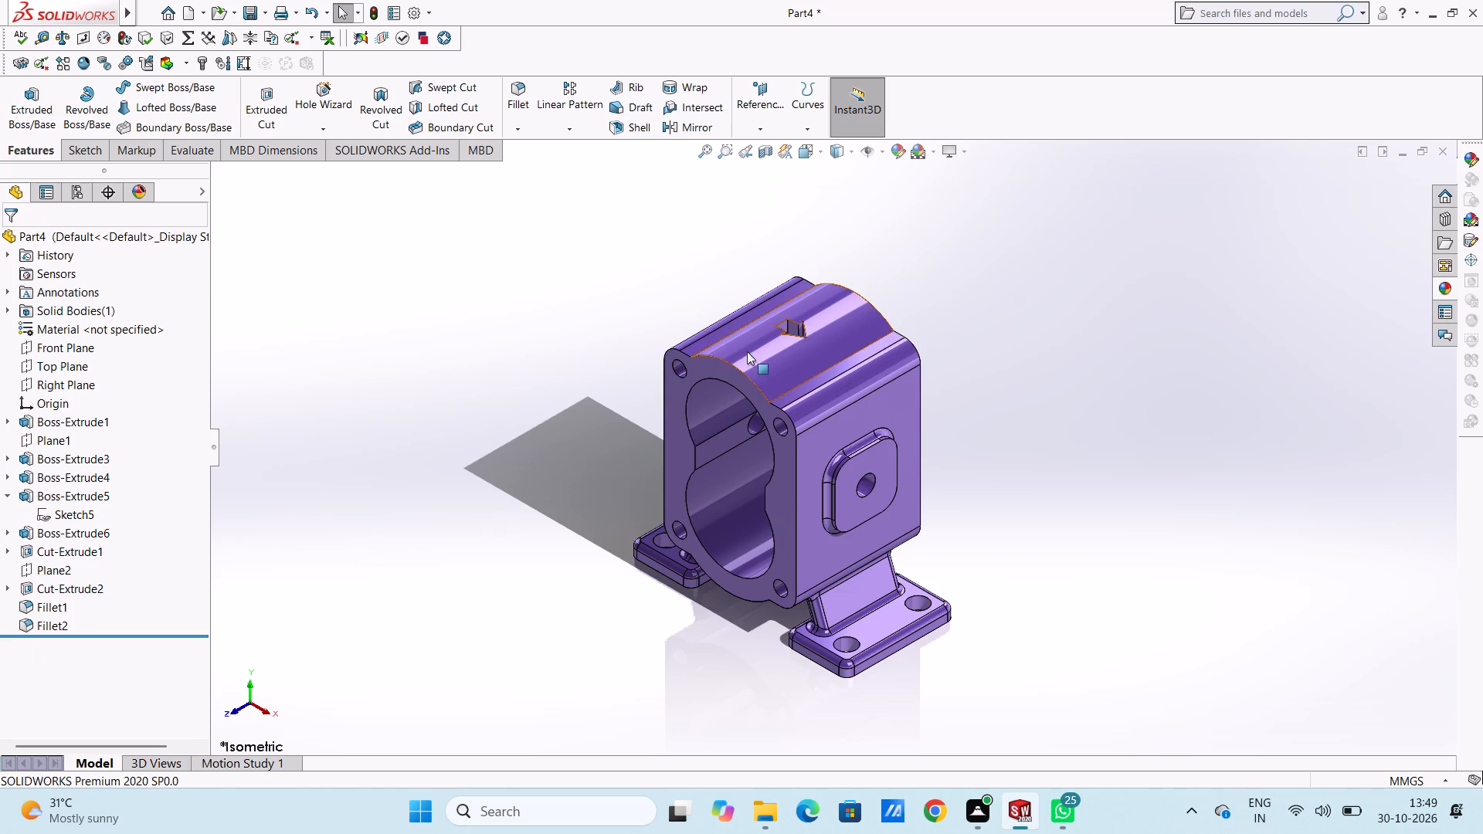
Apply the chromium plate metal appearance to the whole arrow-shaped cut feature on top of the housing.
scroll(762, 346, down, 5)
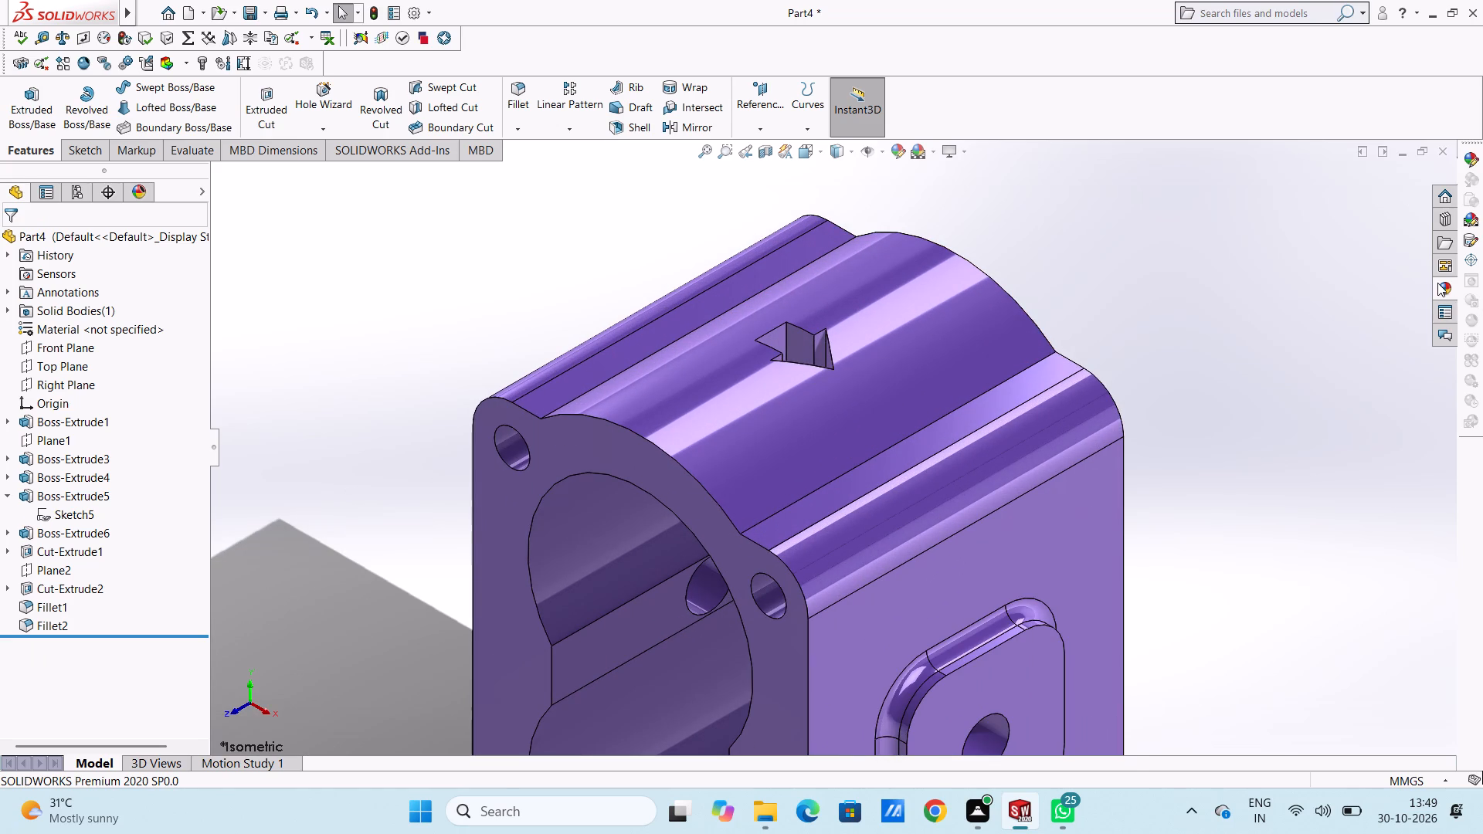
click(1437, 283)
click(1179, 232)
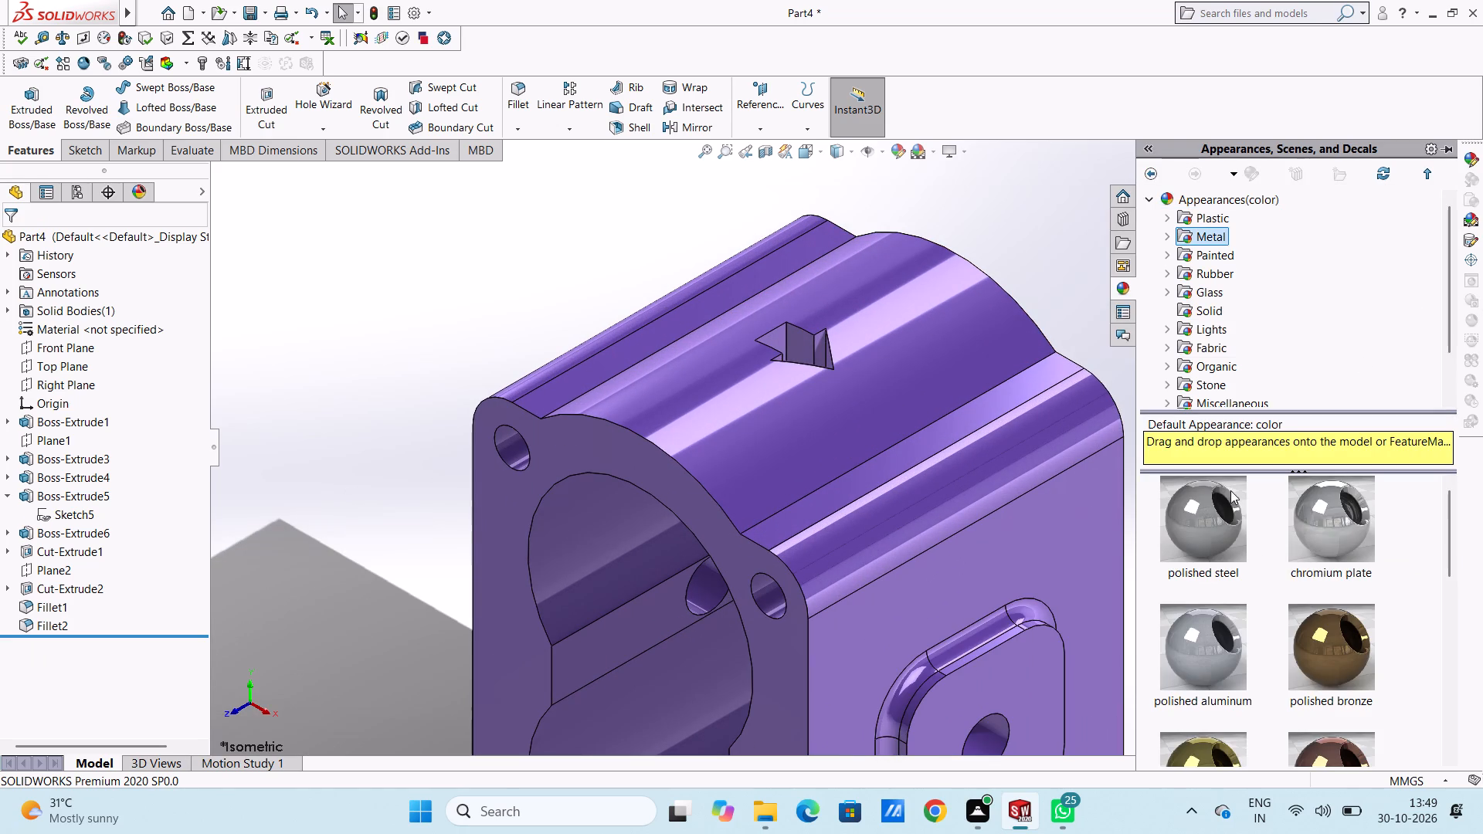
drag(1332, 503, 796, 322)
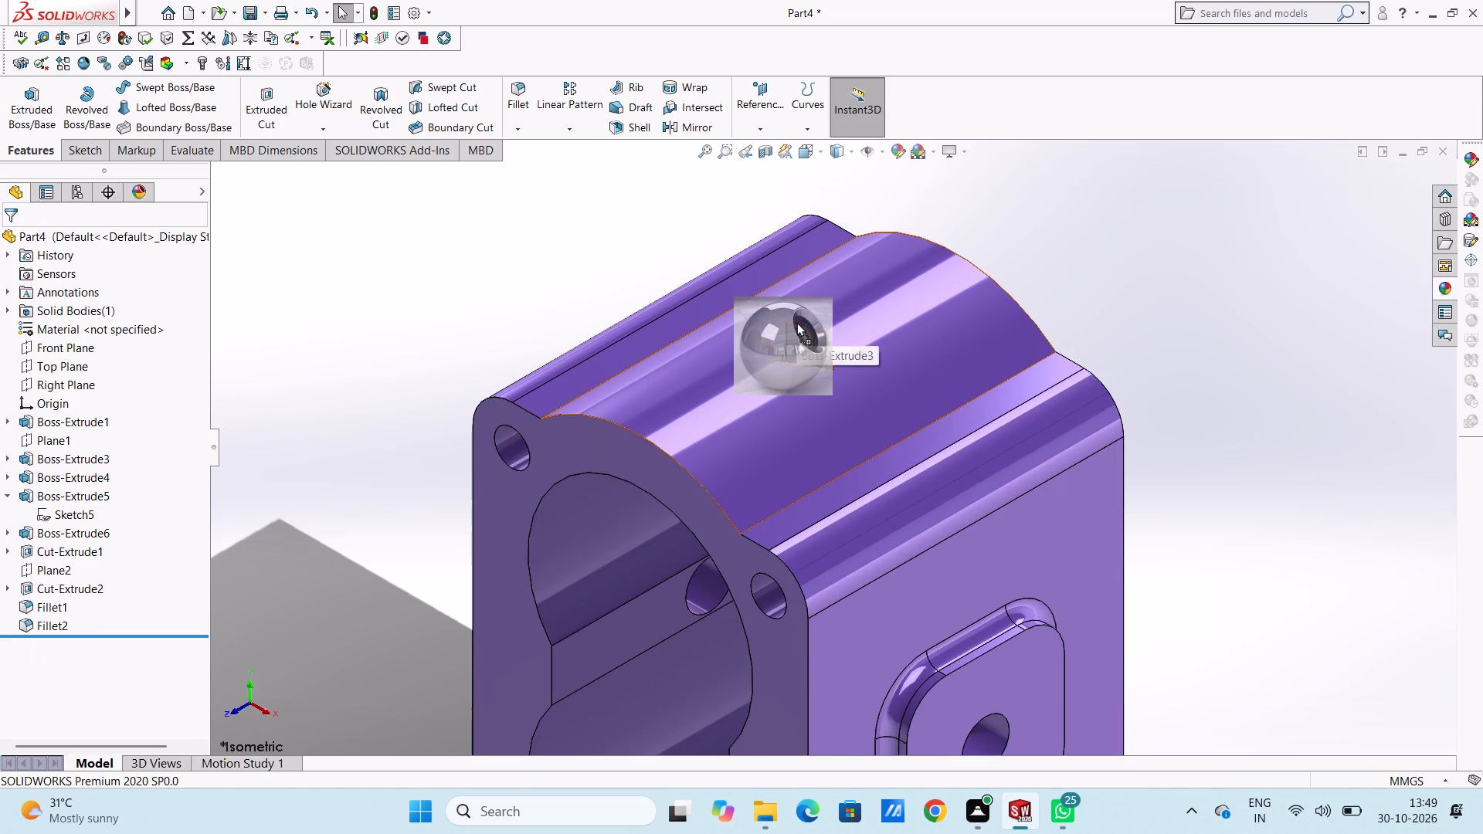
drag(796, 322, 796, 333)
click(805, 333)
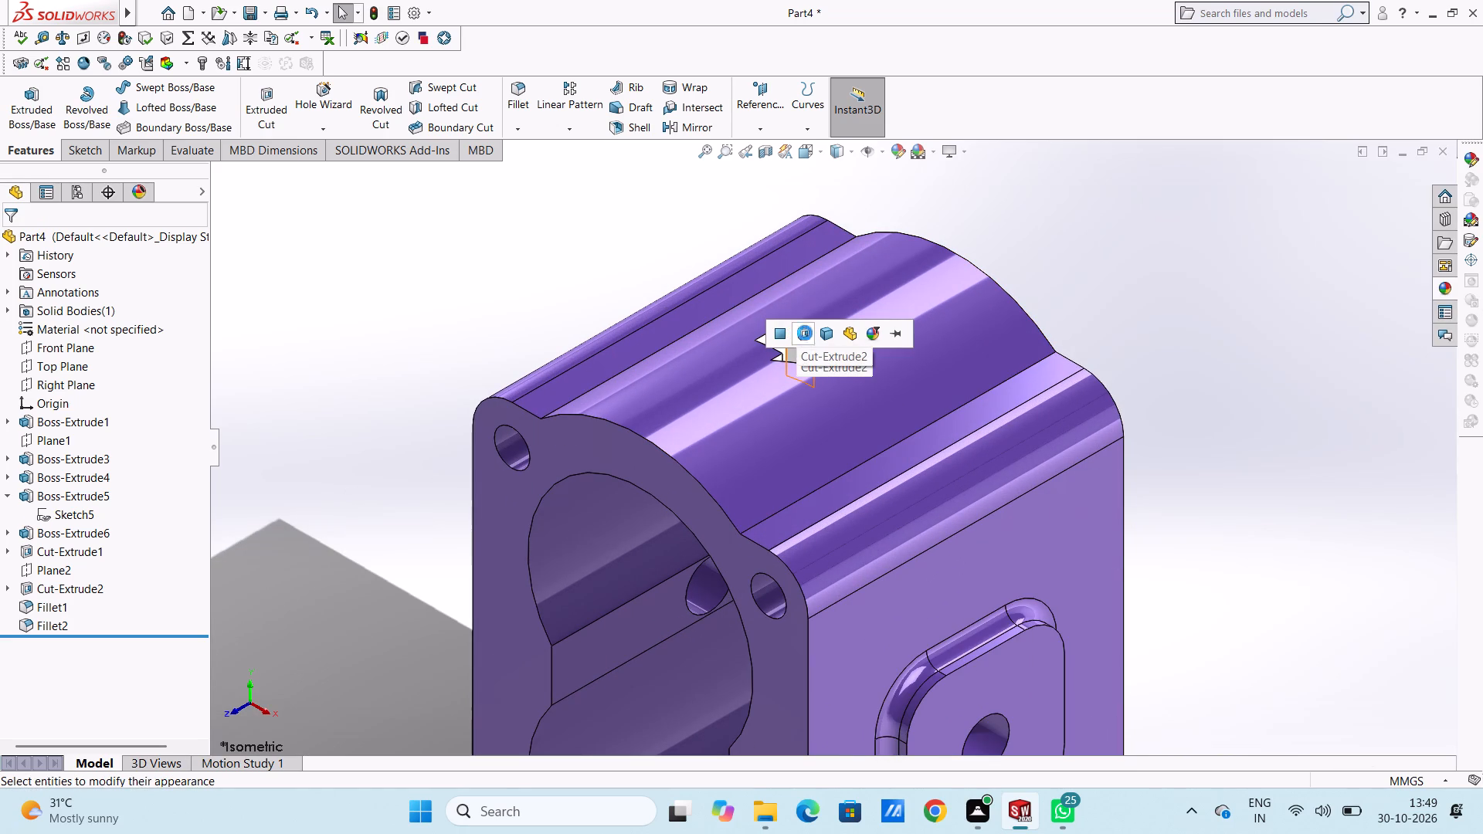
Apply the chromium plate appearance to the face of the hole through the side boss.
scroll(805, 344, up, 4)
scroll(840, 579, down, 5)
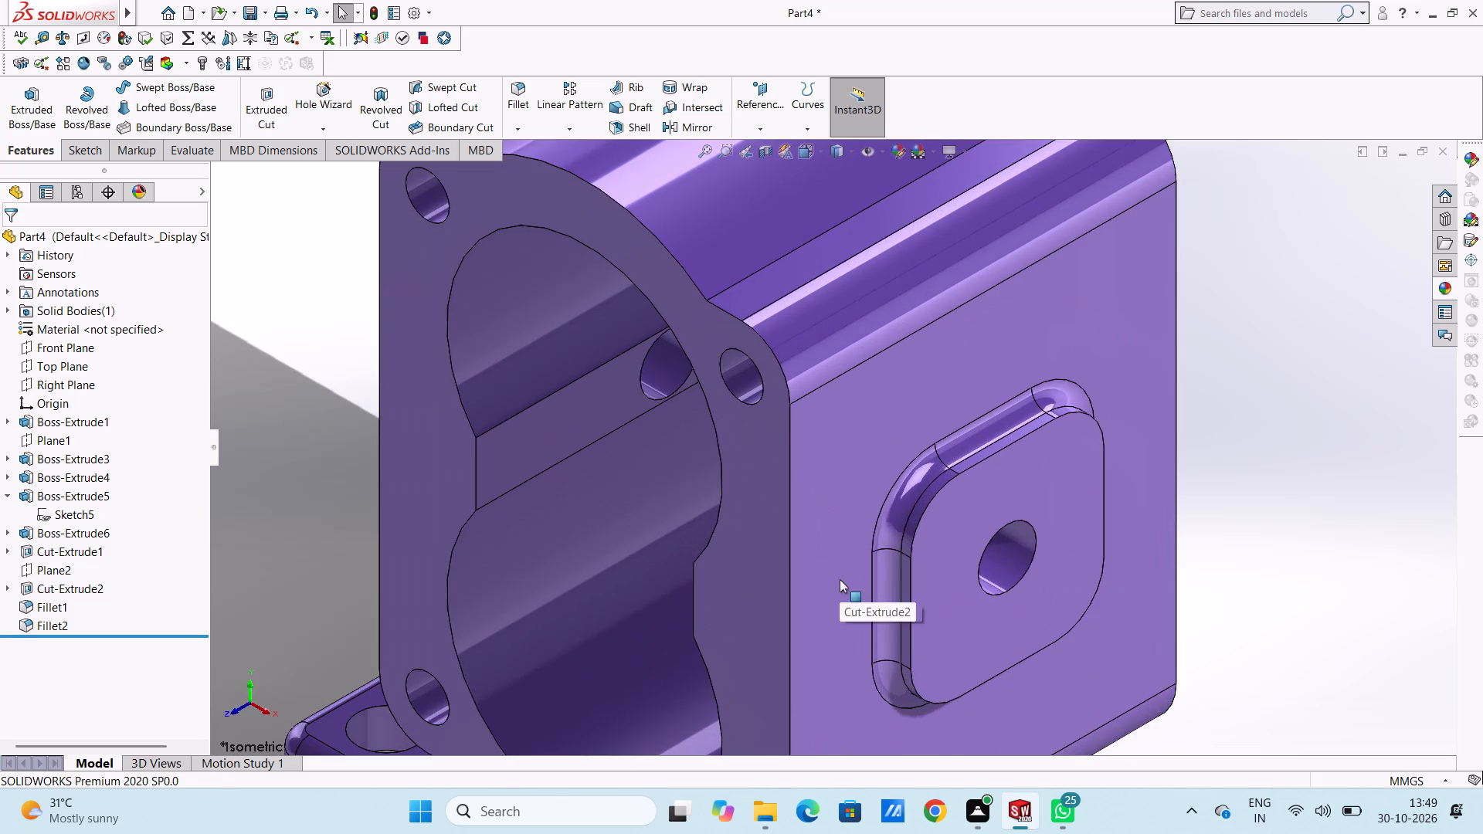
scroll(984, 582, down, 3)
click(1441, 288)
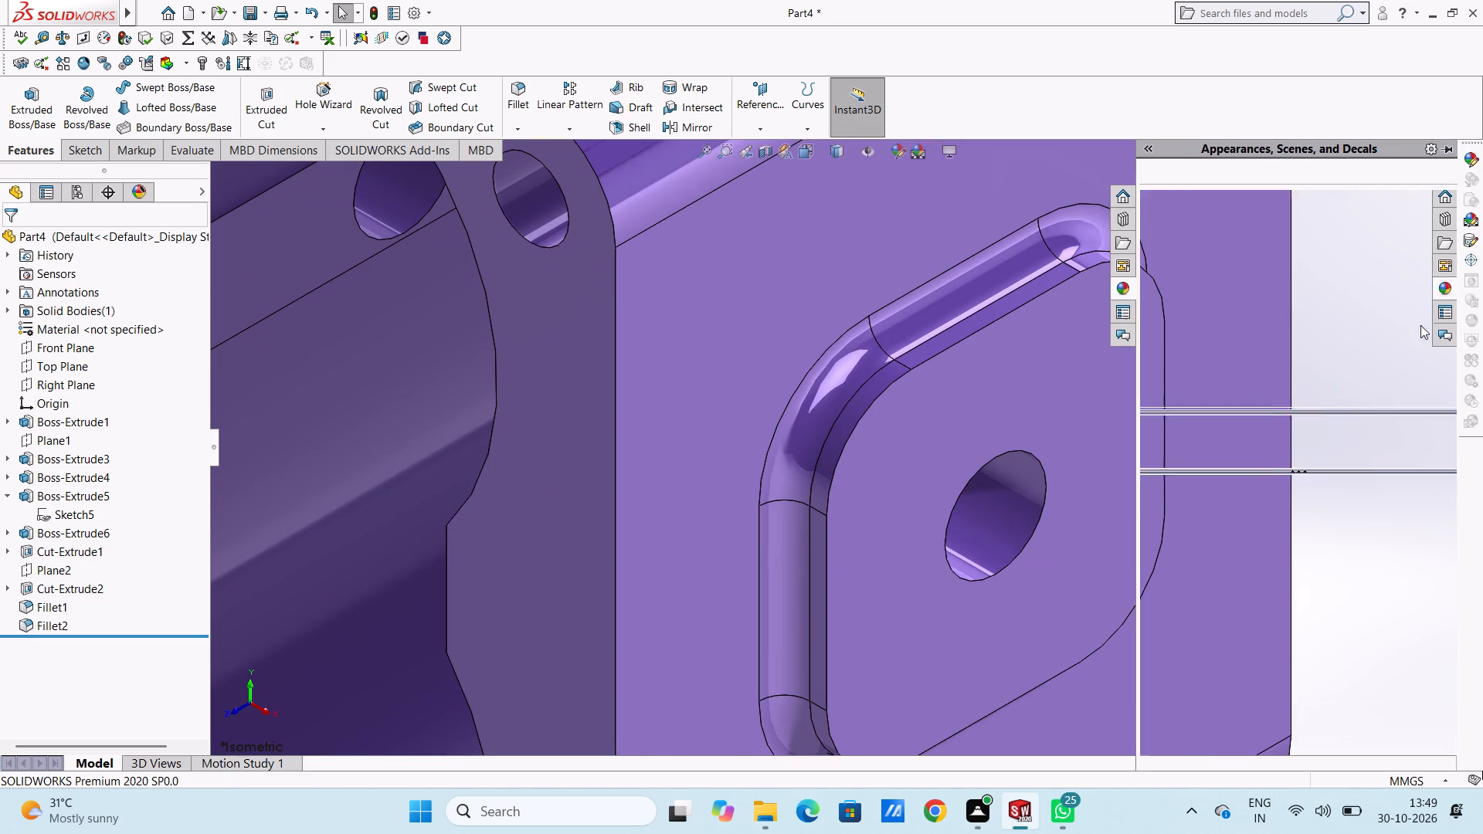
drag(1312, 514, 1003, 519)
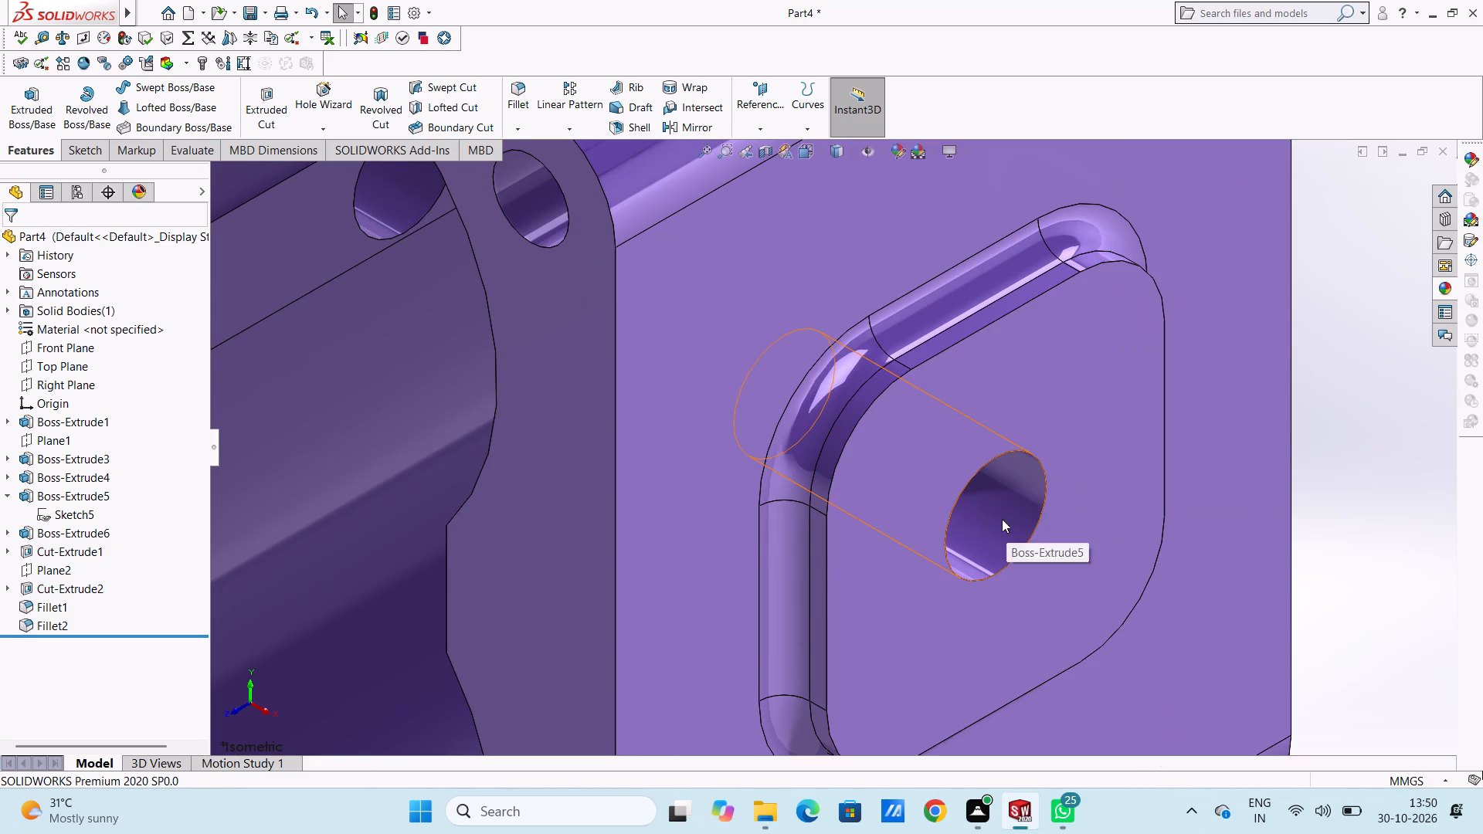
click(982, 520)
Apply the chromium plate appearance to the inner faces of both upper corner holes in the housing's front face.
scroll(979, 520, up, 5)
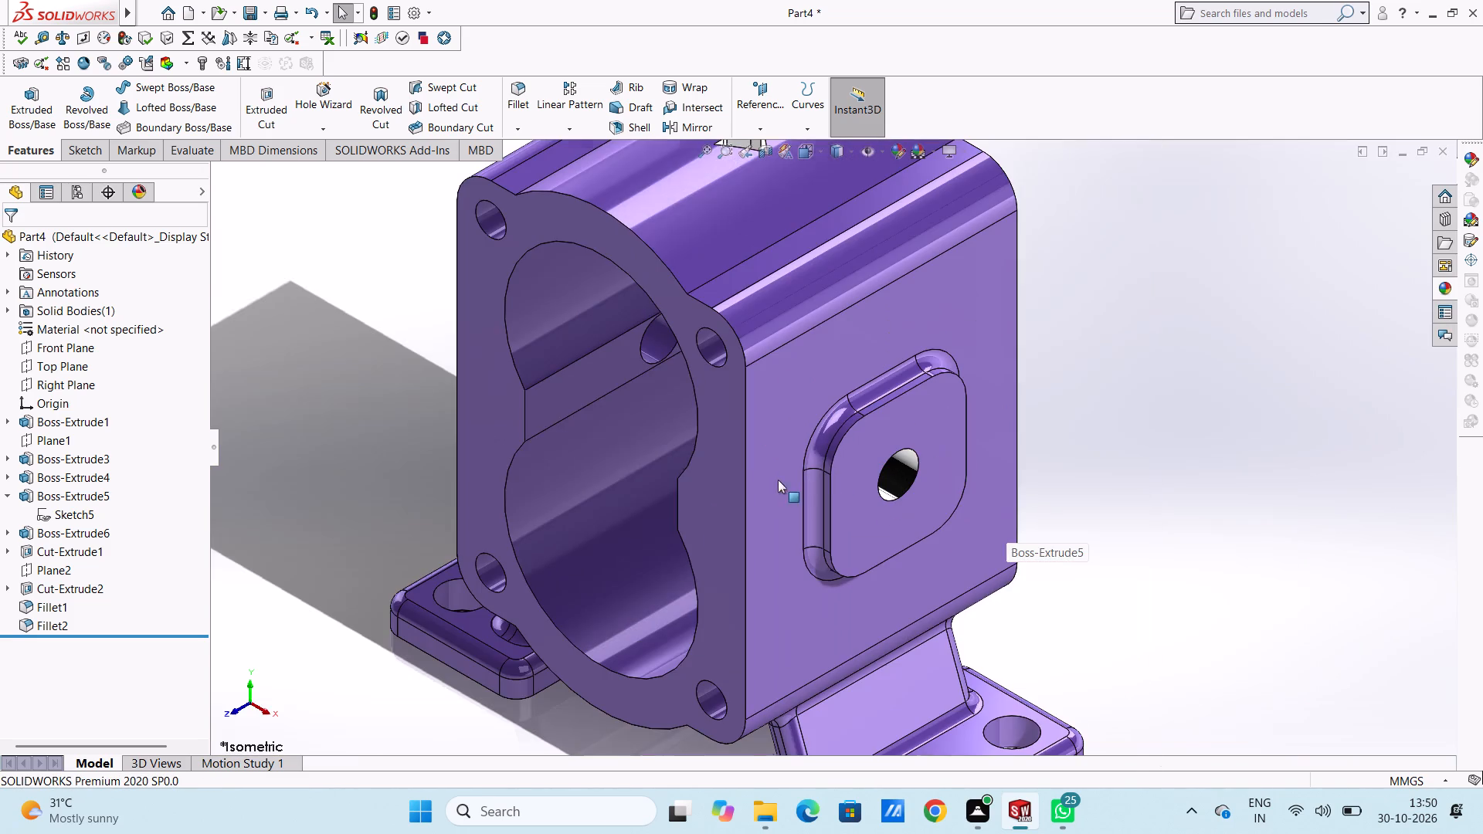
middle_drag(614, 453, 661, 476)
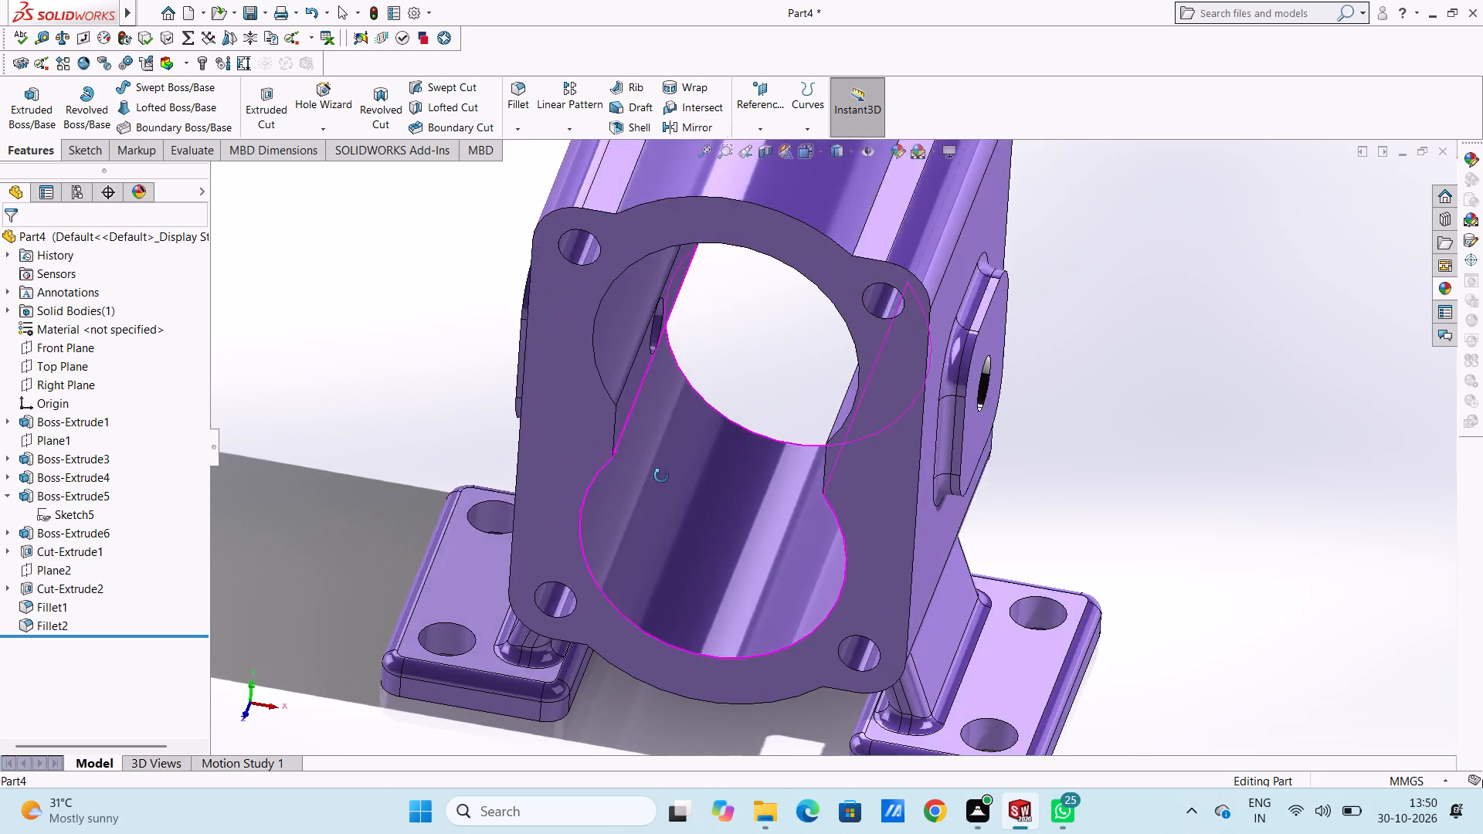
middle_drag(661, 476, 652, 488)
scroll(857, 384, down, 6)
scroll(811, 286, down, 3)
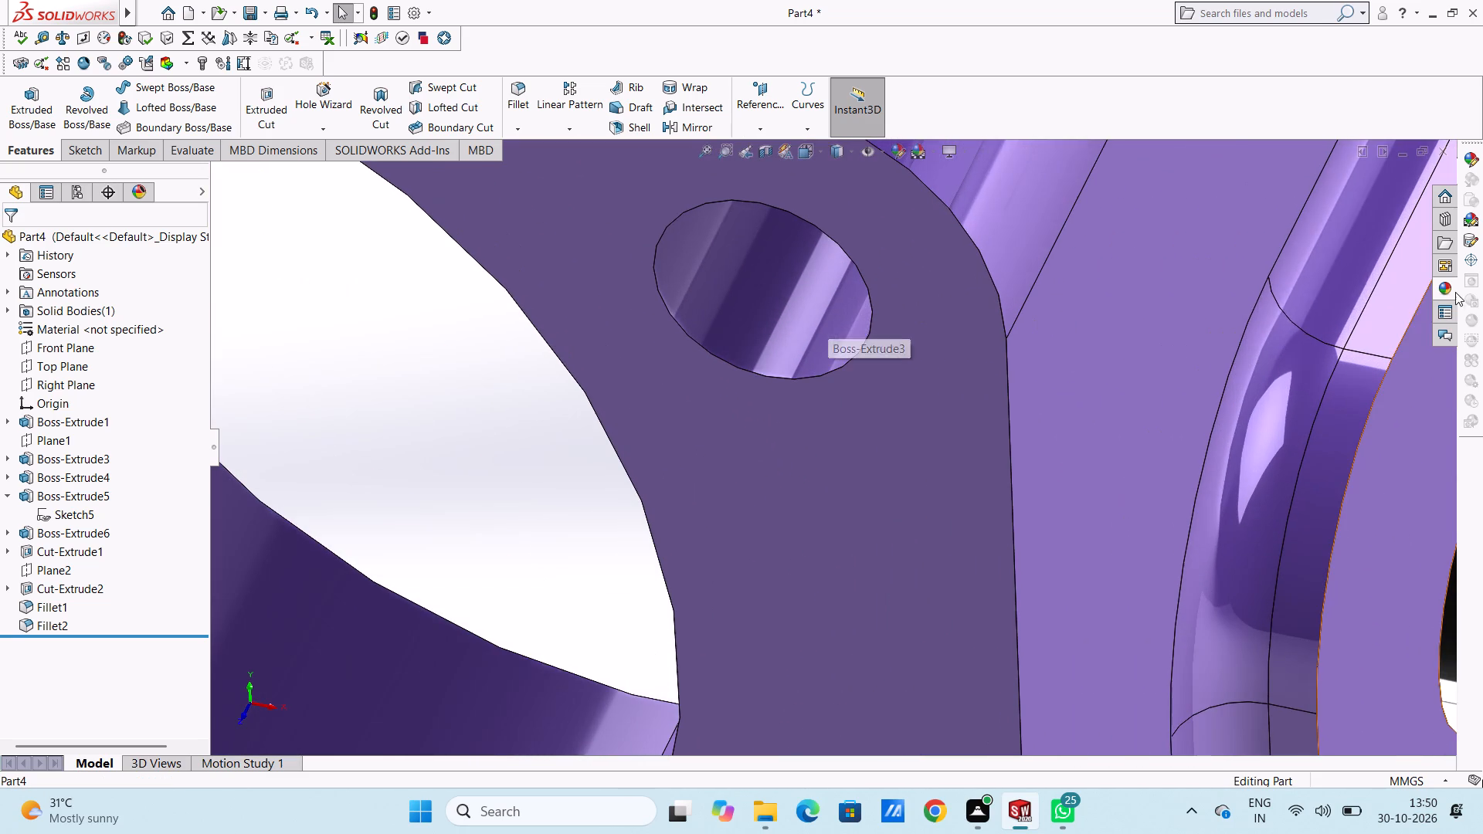
click(1449, 290)
drag(1302, 513, 1041, 431)
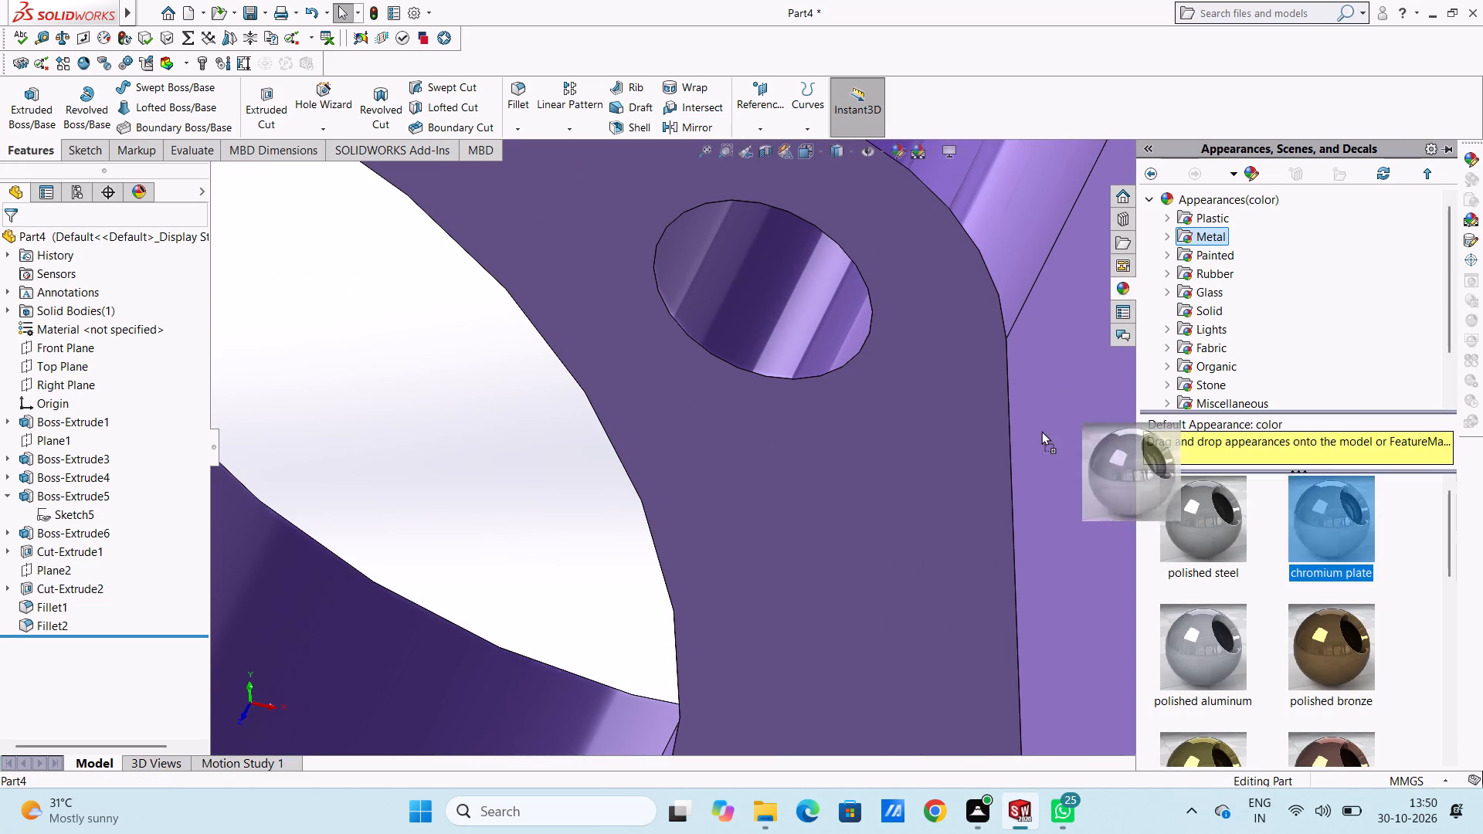
drag(1041, 431, 721, 314)
click(719, 313)
scroll(719, 312, up, 5)
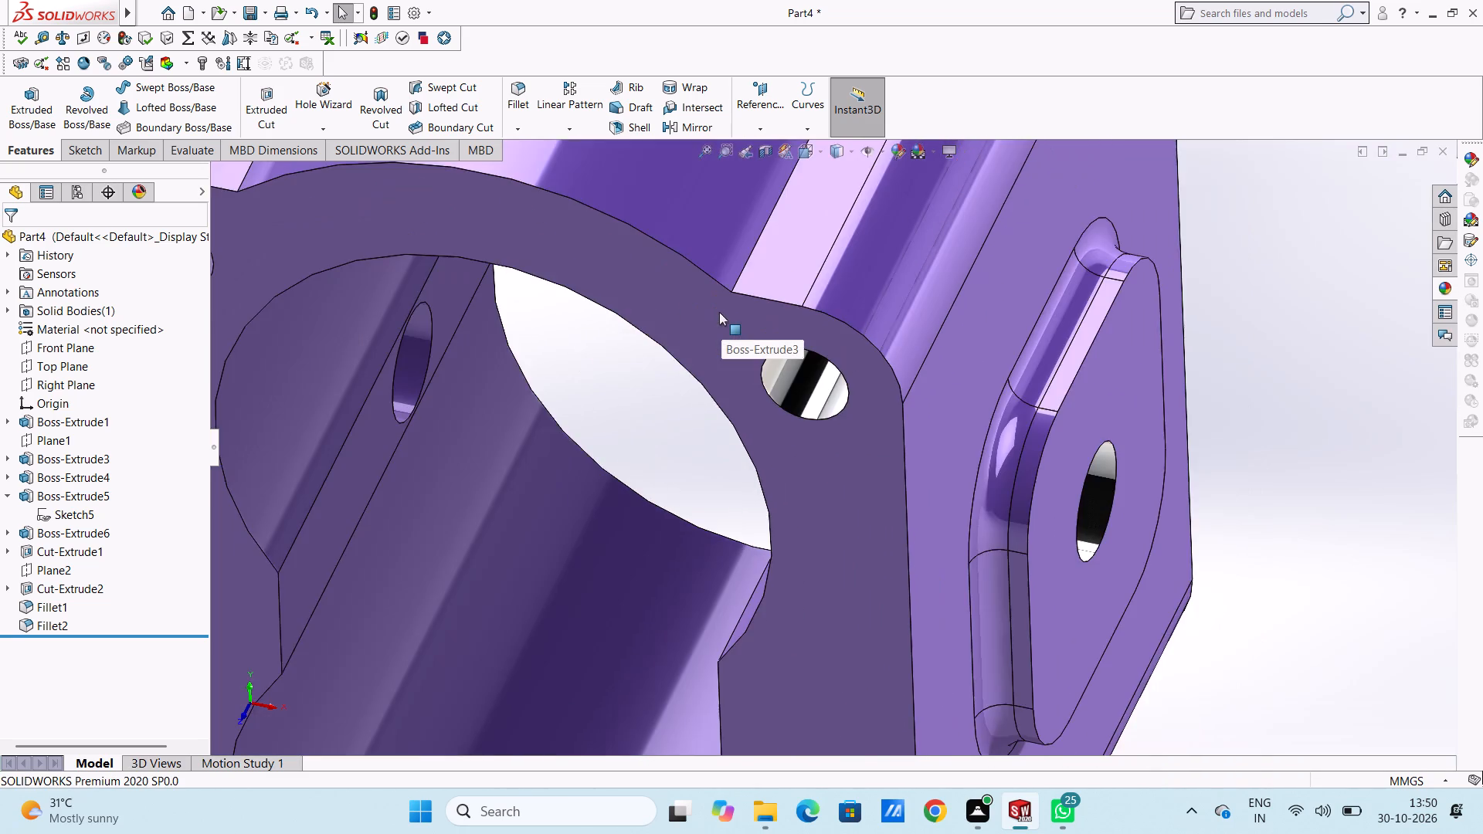
scroll(719, 312, up, 6)
scroll(556, 384, down, 5)
scroll(755, 354, down, 4)
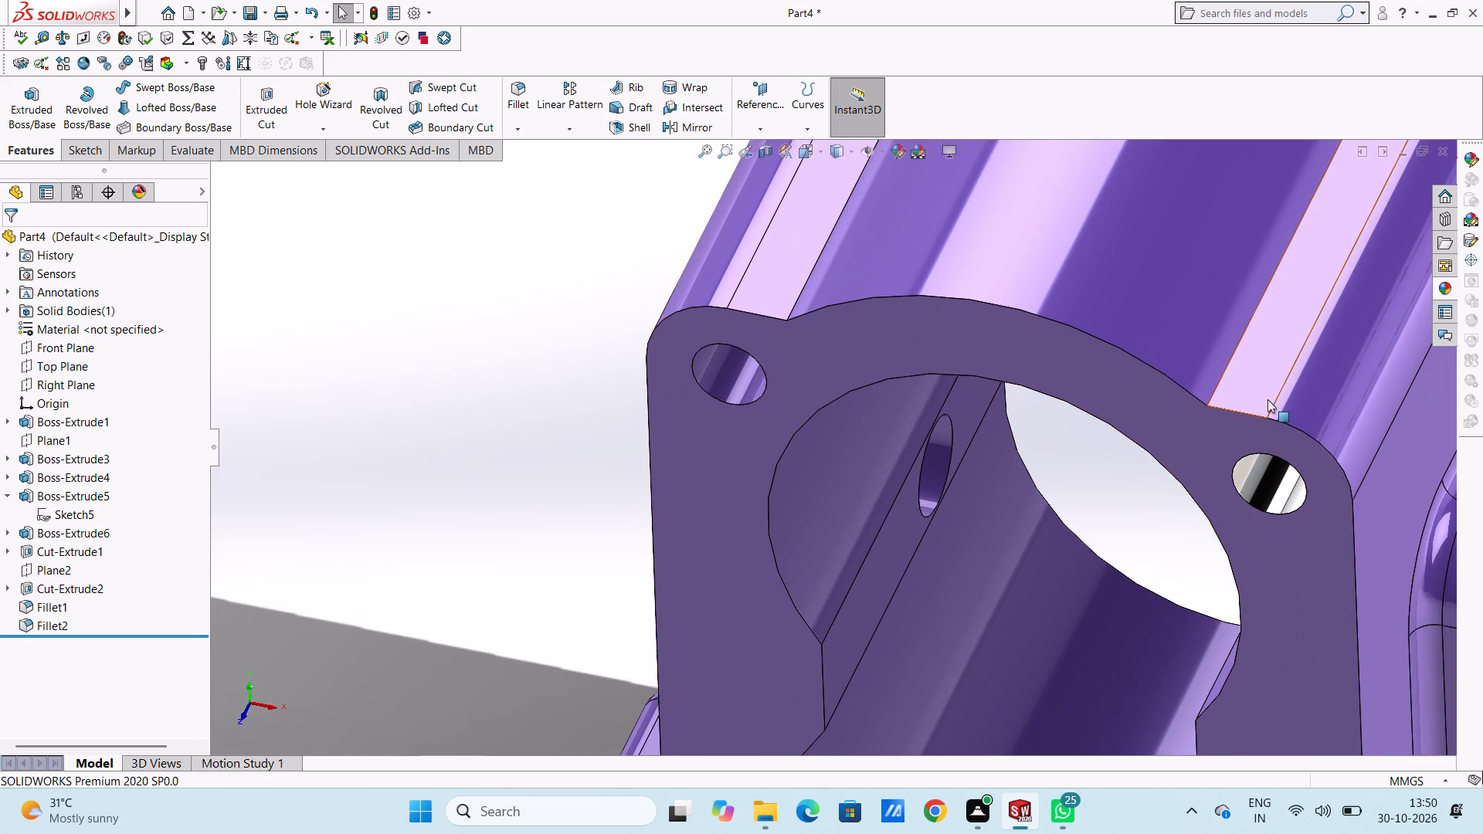
click(1435, 287)
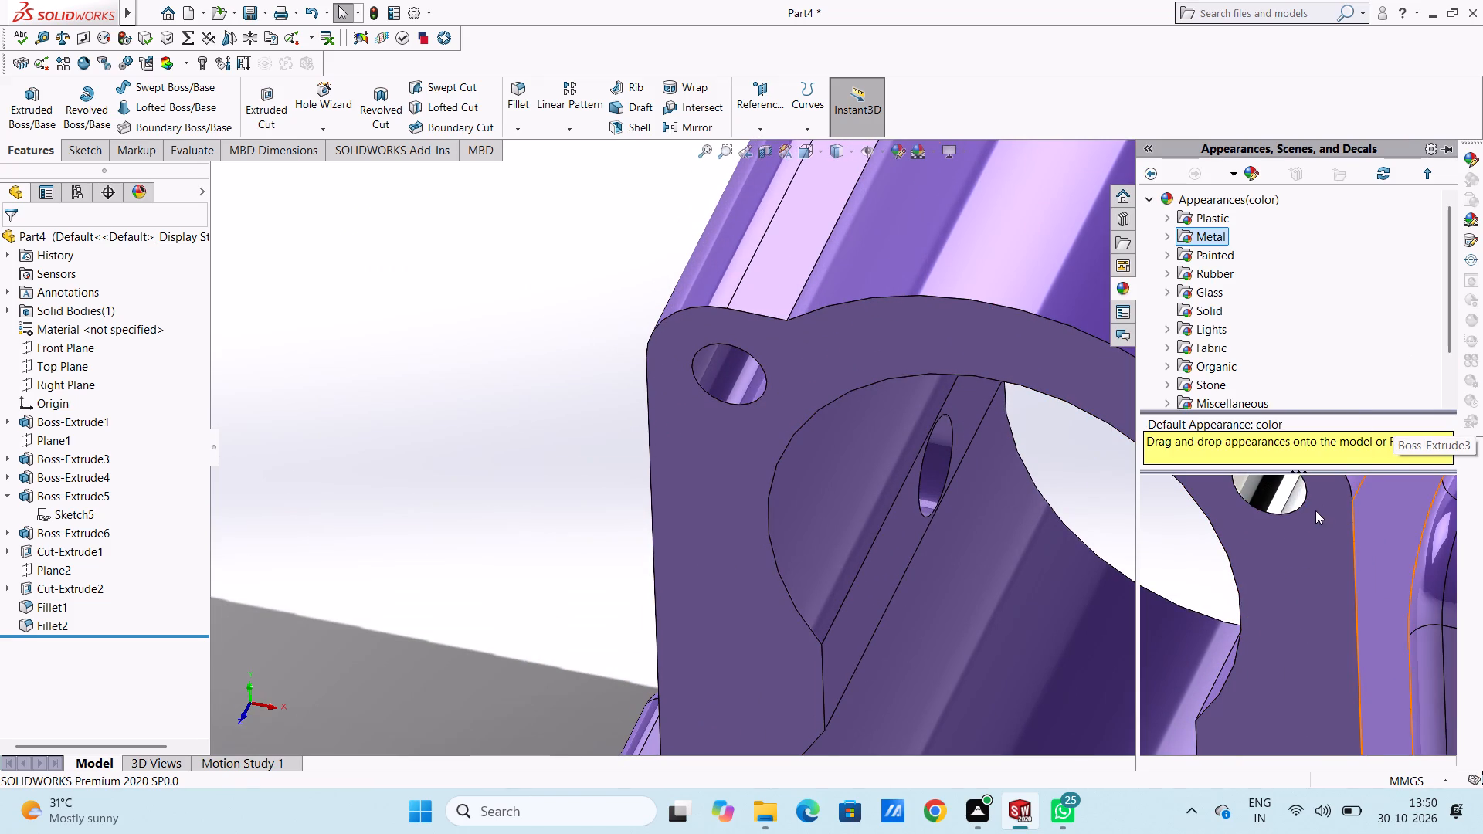
drag(1315, 510, 725, 373)
click(725, 373)
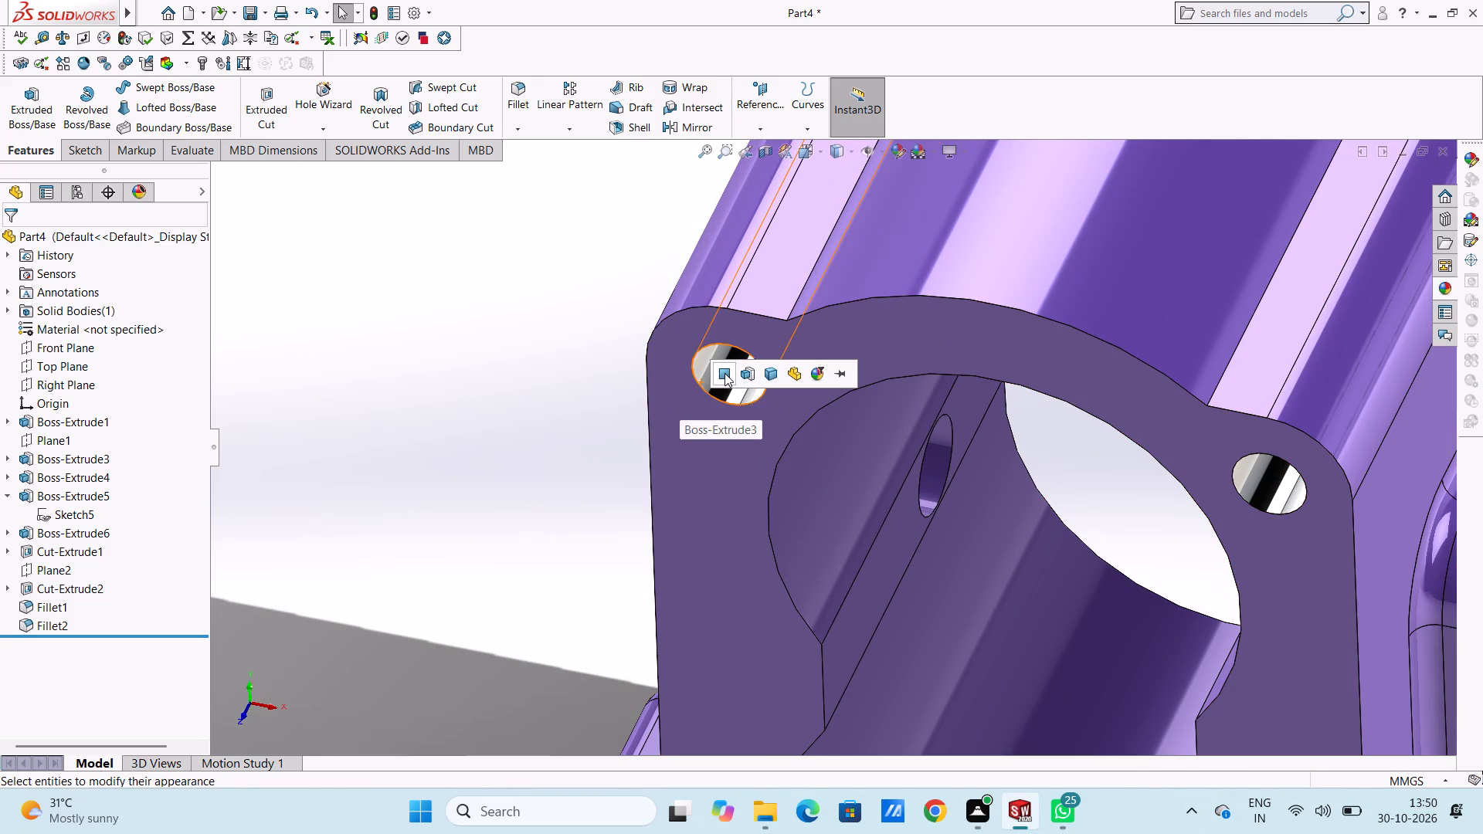
Apply the chromium plate appearance to the opposite side boss's hole face, reached through the housing's bore.
scroll(972, 480, down, 5)
click(1446, 286)
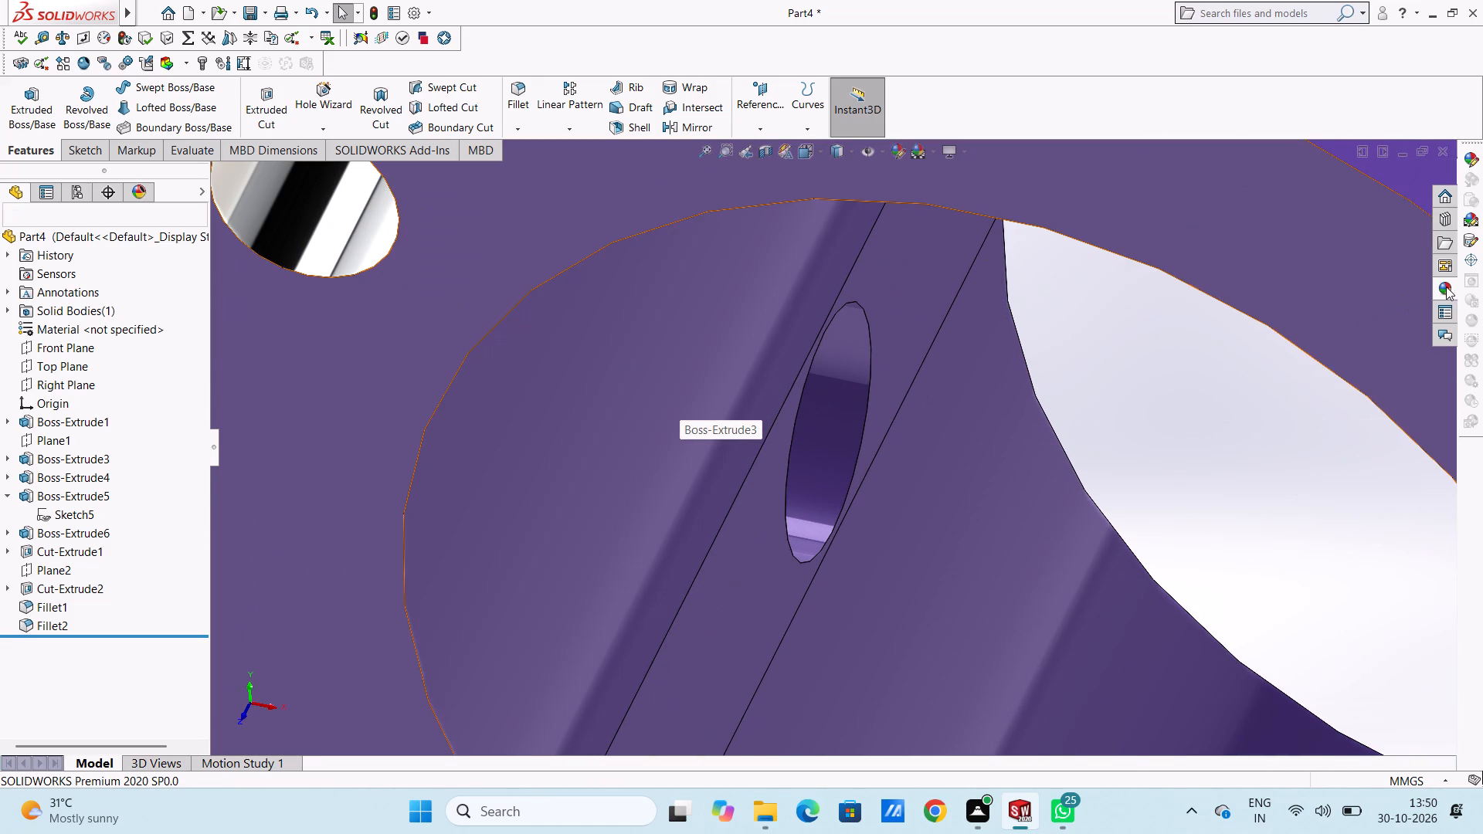
drag(1319, 503, 839, 459)
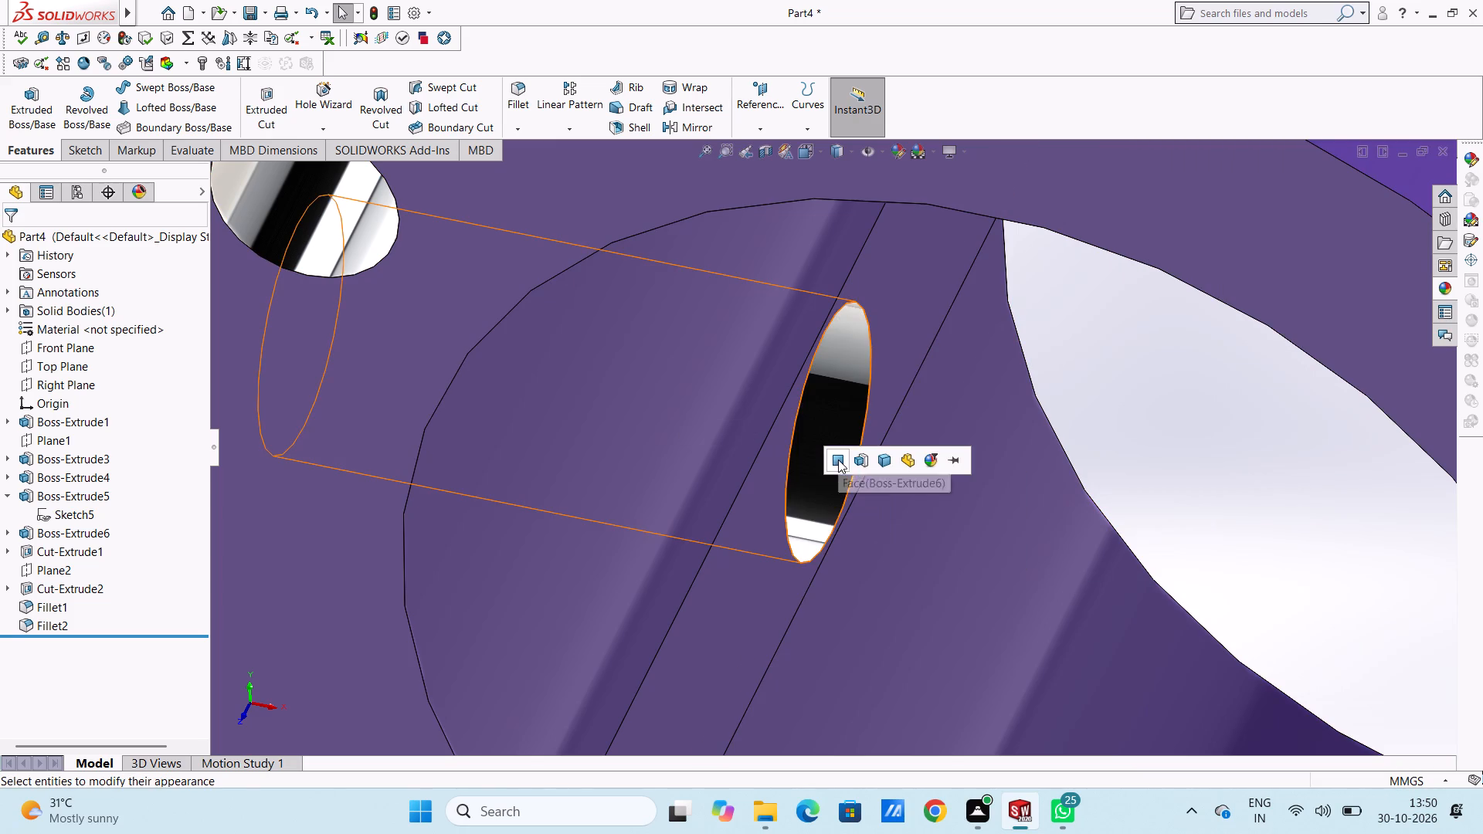
click(838, 459)
Apply the chromium plate appearance to the inner faces of both lower corner holes in the housing's front face.
scroll(838, 455, up, 9)
scroll(853, 602, up, 3)
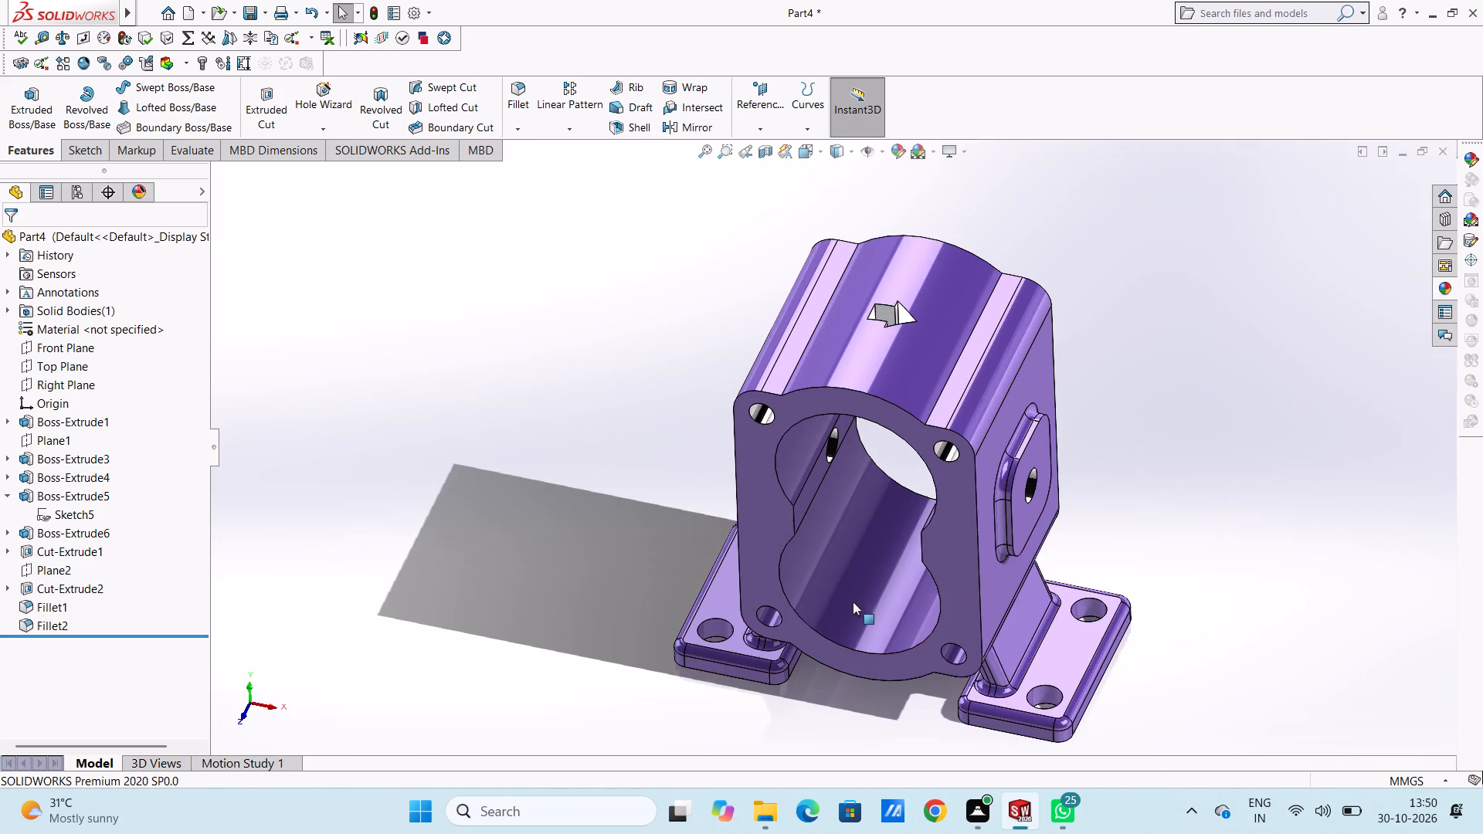
scroll(844, 656, down, 5)
scroll(674, 527, down, 6)
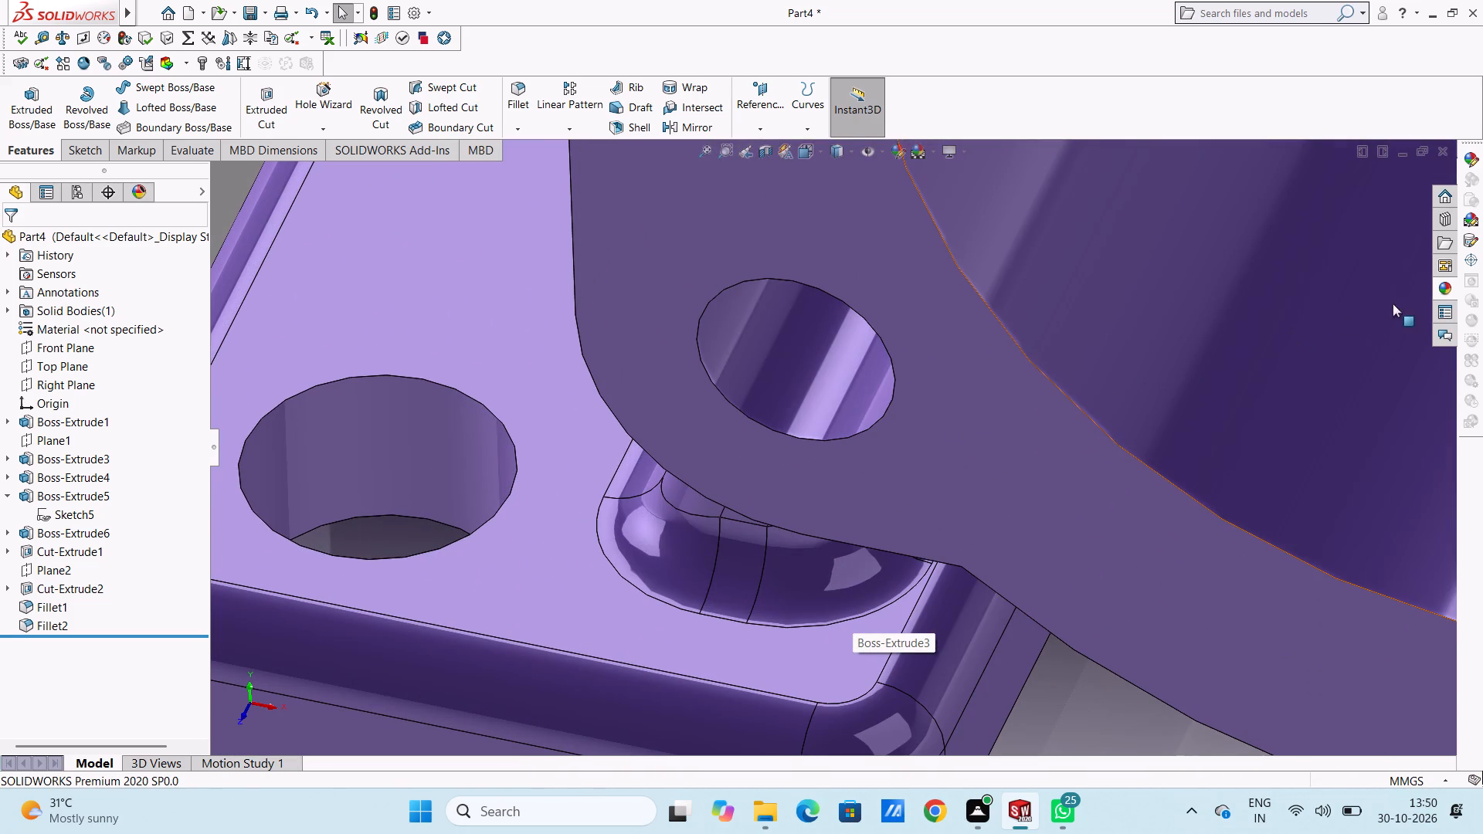
click(1434, 294)
drag(1315, 503, 755, 365)
click(755, 364)
scroll(1025, 368, up, 5)
scroll(1023, 434, up, 5)
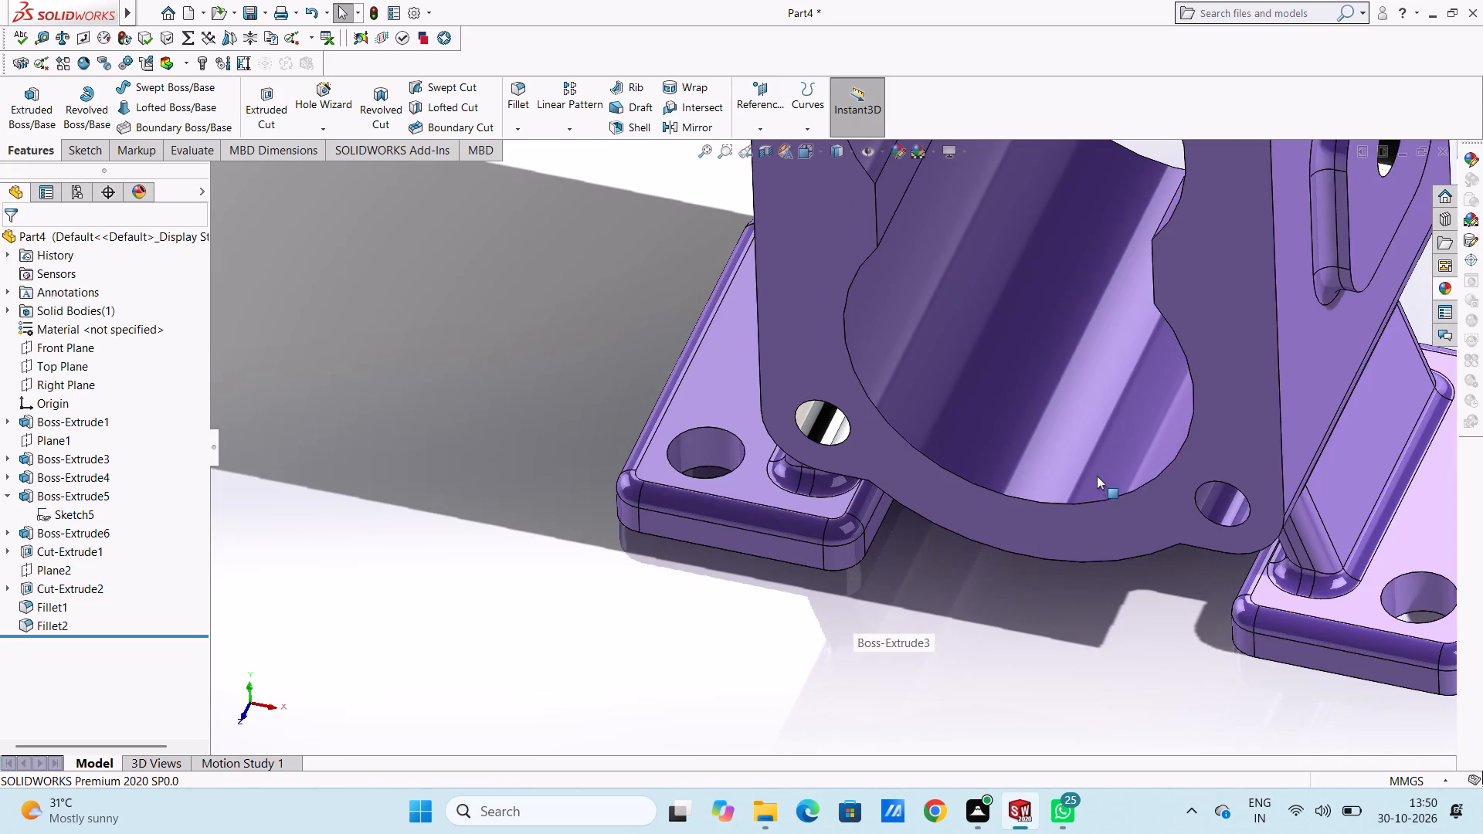
scroll(1097, 476, down, 5)
scroll(1166, 507, down, 3)
click(1450, 279)
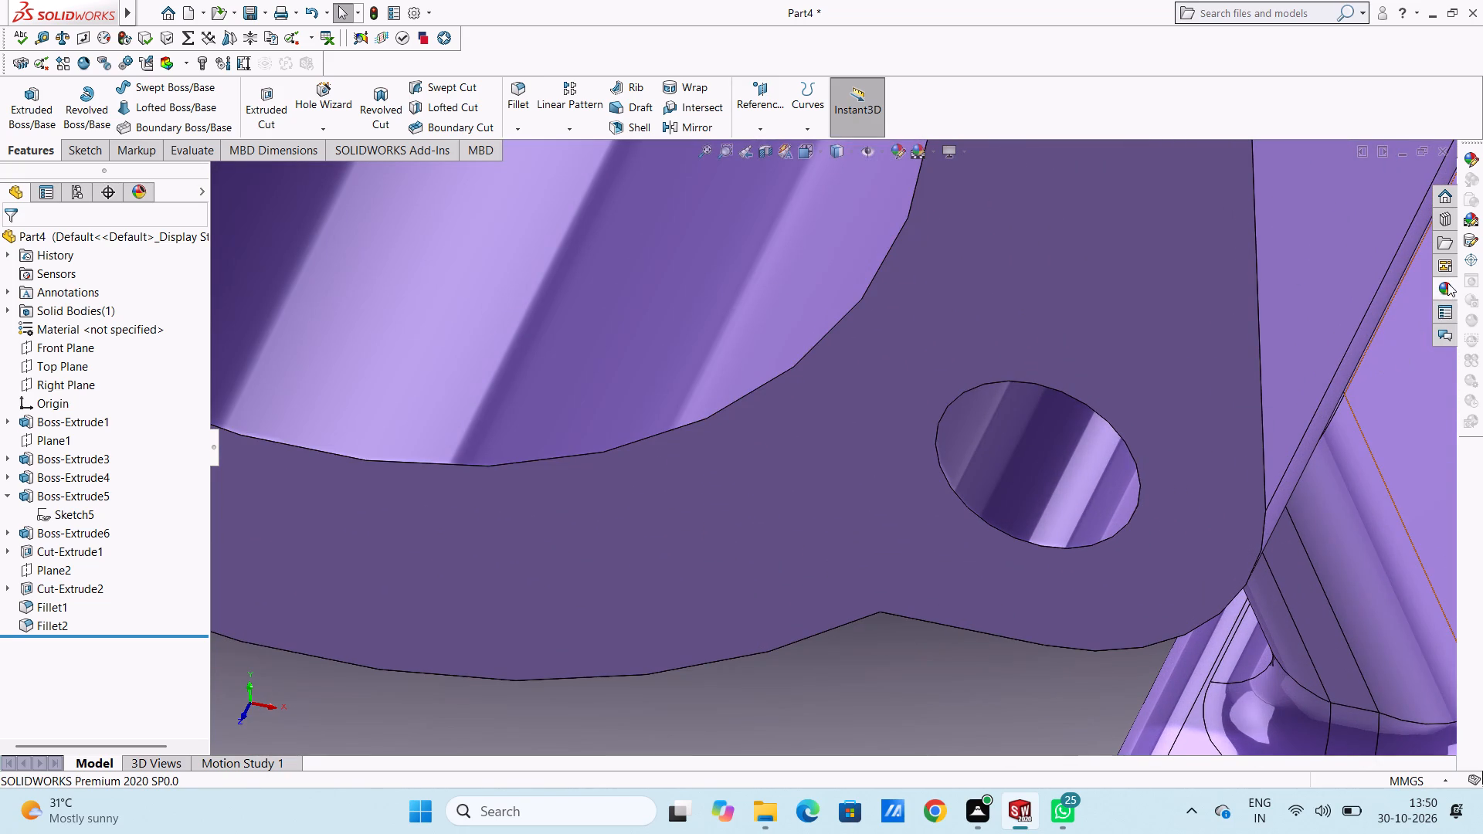
drag(1315, 520, 1029, 507)
click(1029, 507)
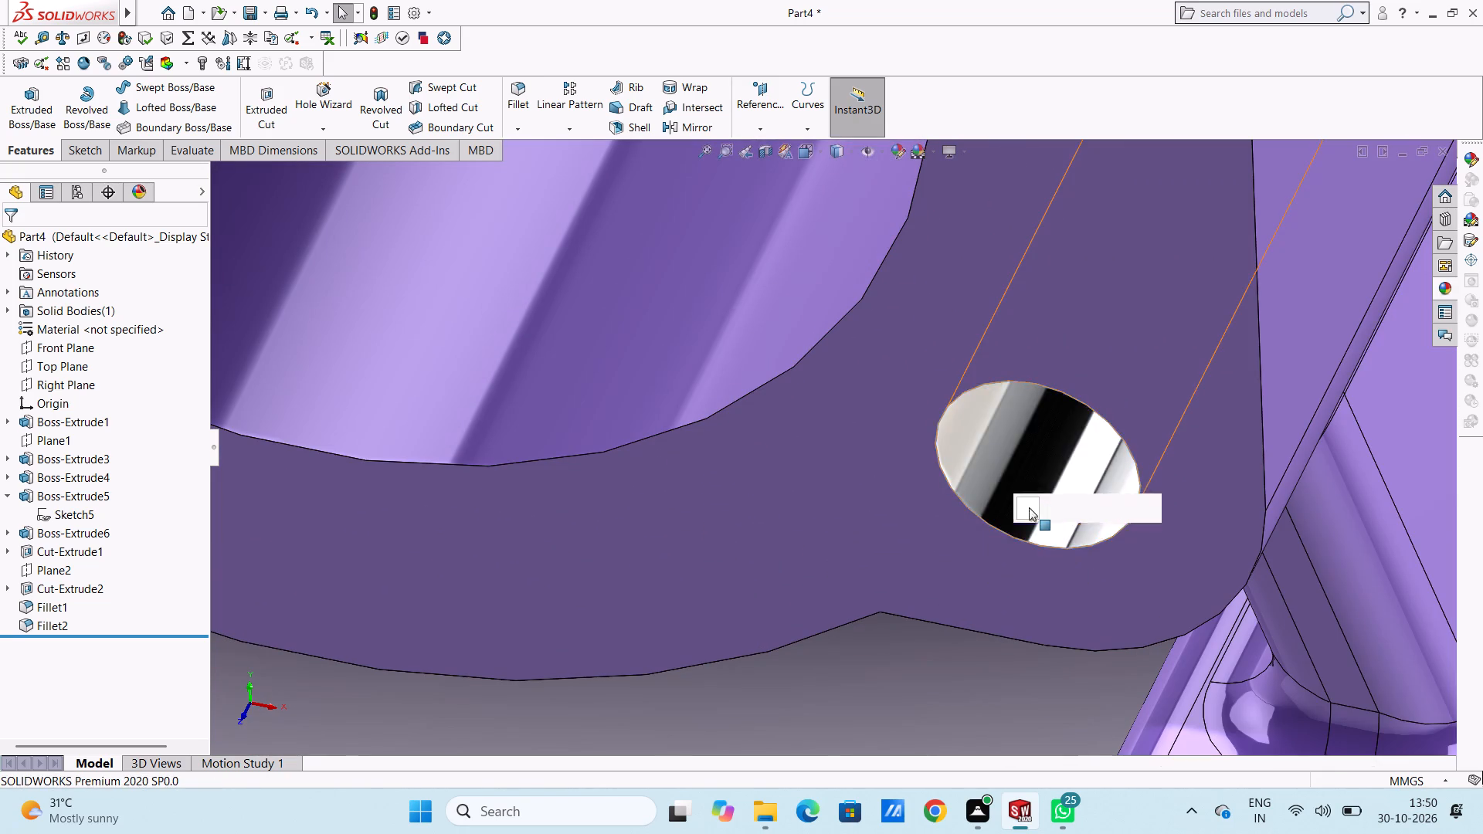
Apply the chromium plate appearance to the faces of both mounting holes in the base plate on the +X side.
scroll(1029, 507, up, 13)
scroll(929, 537, down, 3)
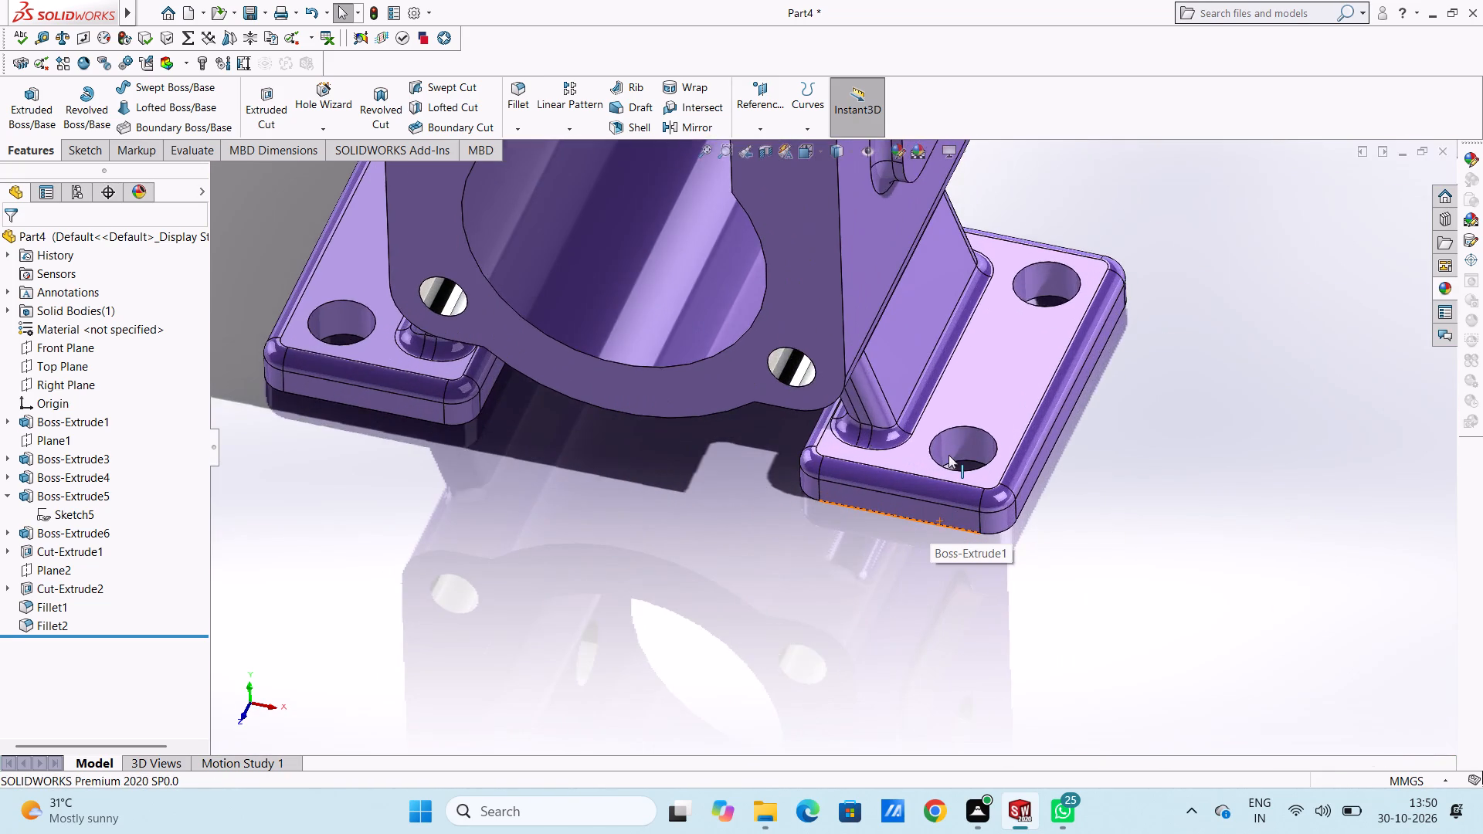
scroll(949, 455, down, 5)
click(1442, 290)
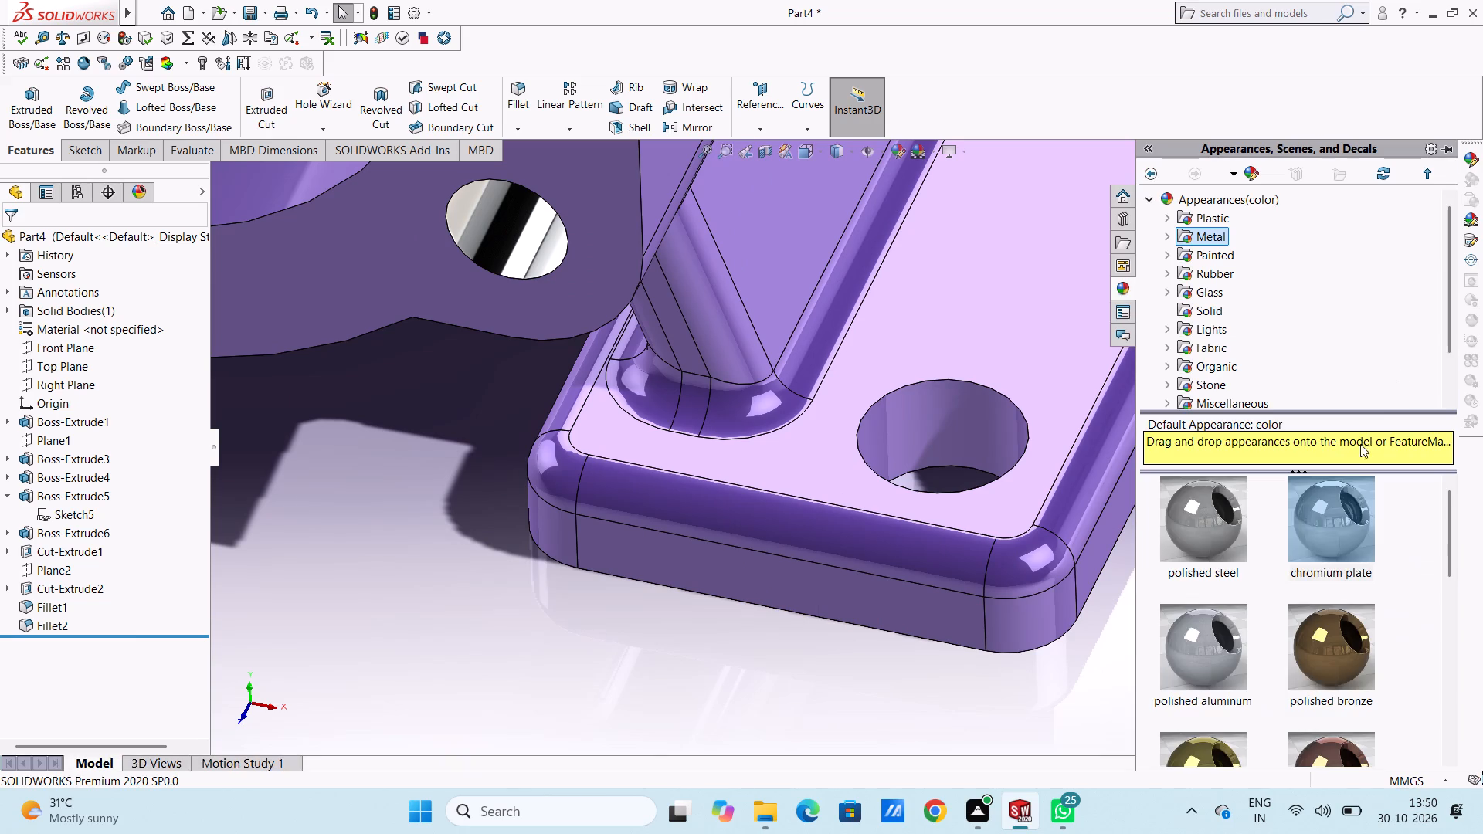
drag(1329, 519, 979, 445)
click(979, 445)
scroll(972, 390, up, 5)
scroll(922, 211, down, 5)
scroll(1020, 376, down, 5)
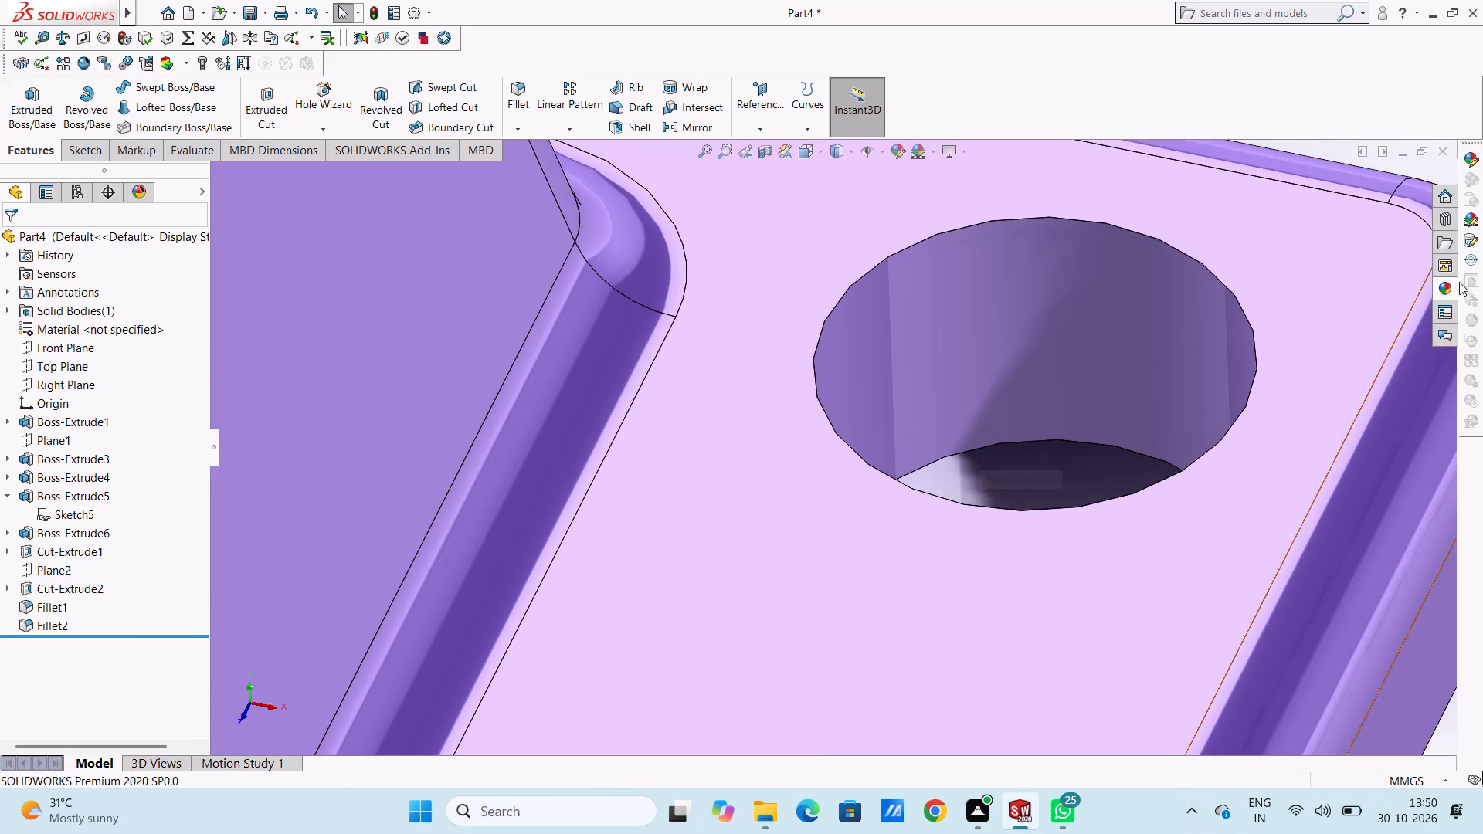
click(1436, 295)
drag(1332, 505, 1004, 397)
click(1004, 397)
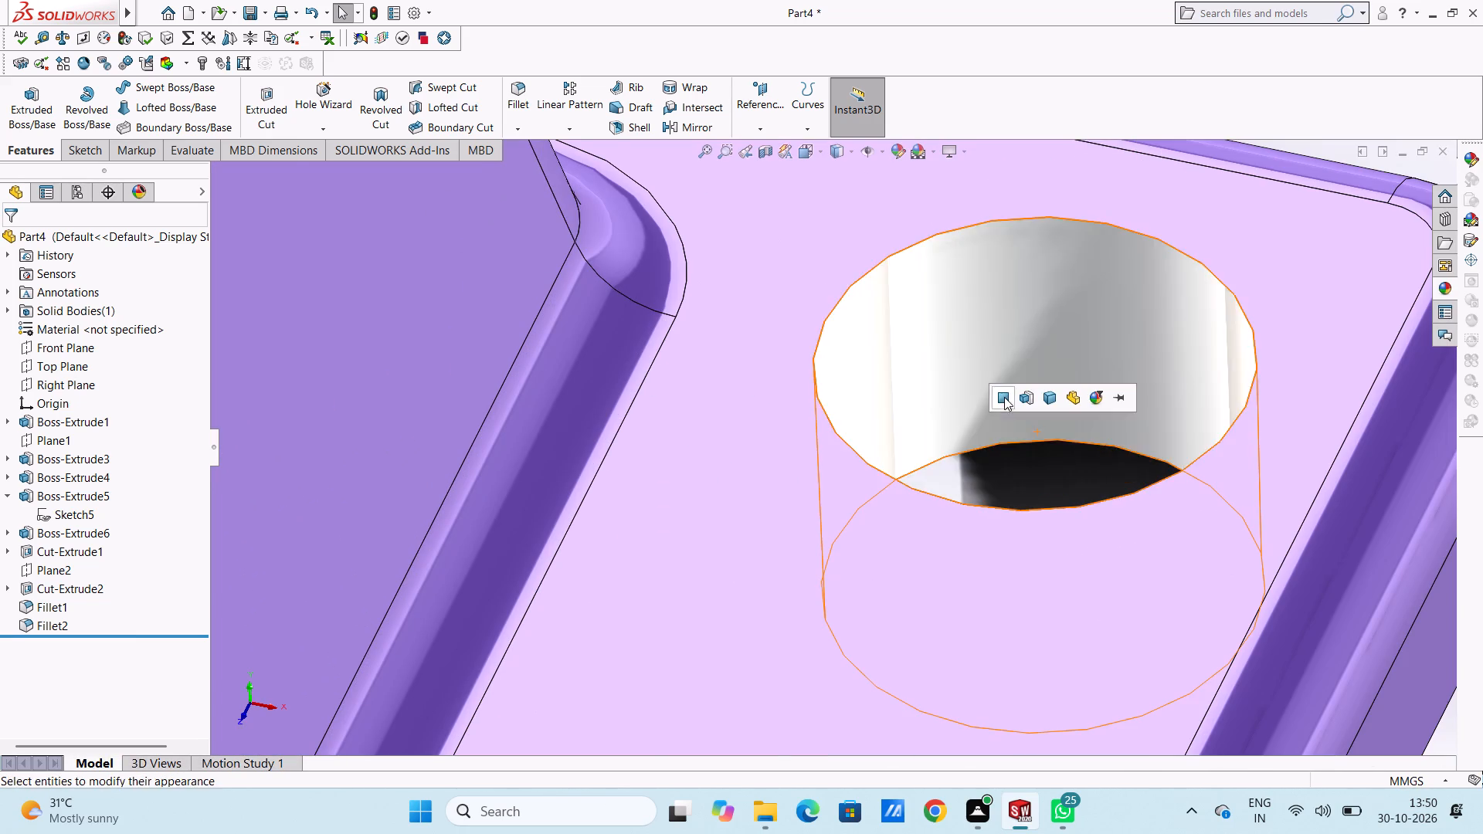
Apply the chromium plate appearance to the rear mounting hole's face in the other base plate.
scroll(1003, 401, up, 16)
middle_drag(633, 617, 630, 615)
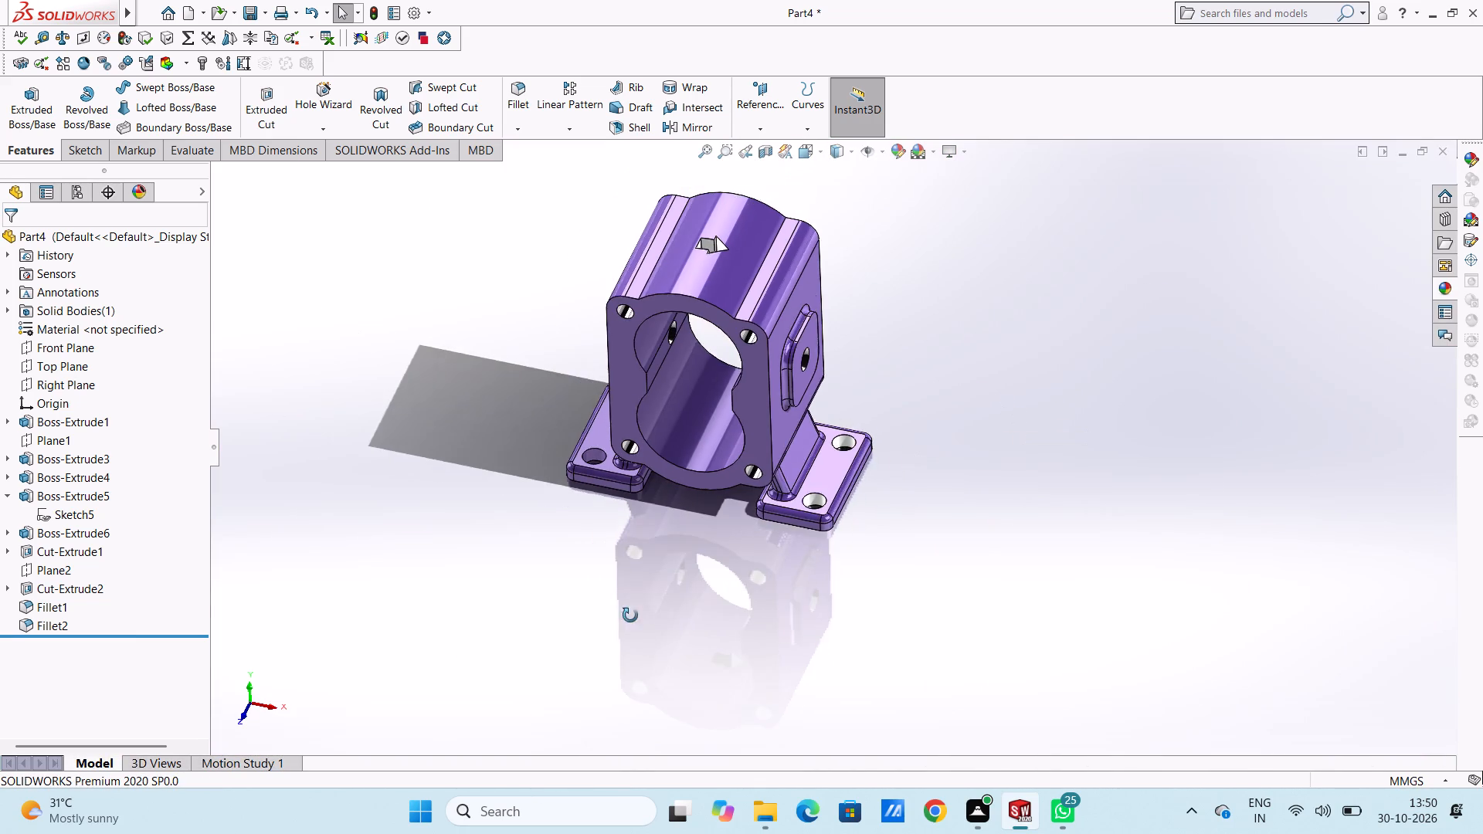
middle_drag(630, 615, 670, 571)
middle_drag(670, 571, 721, 599)
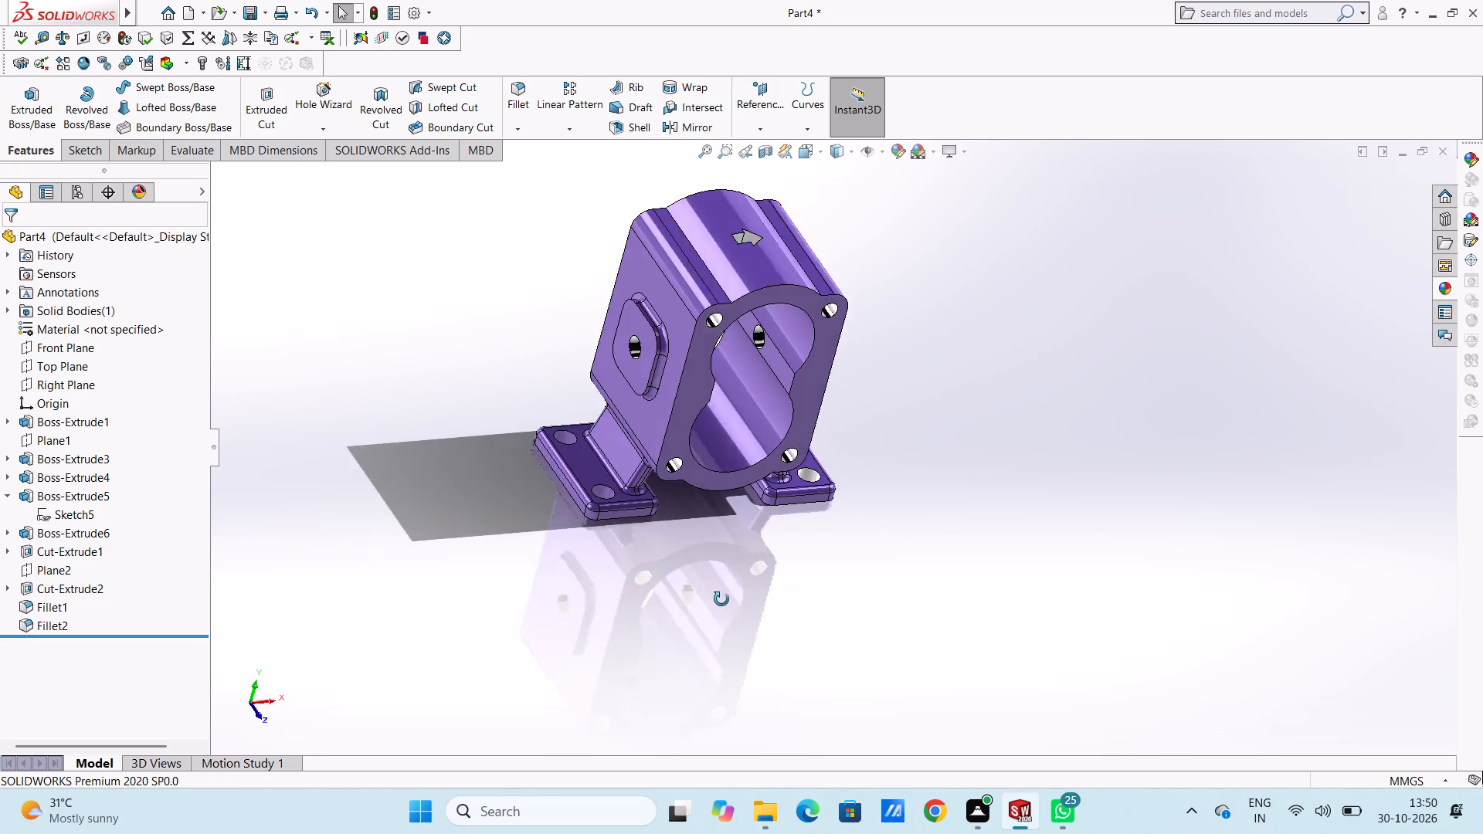
middle_drag(721, 599, 760, 500)
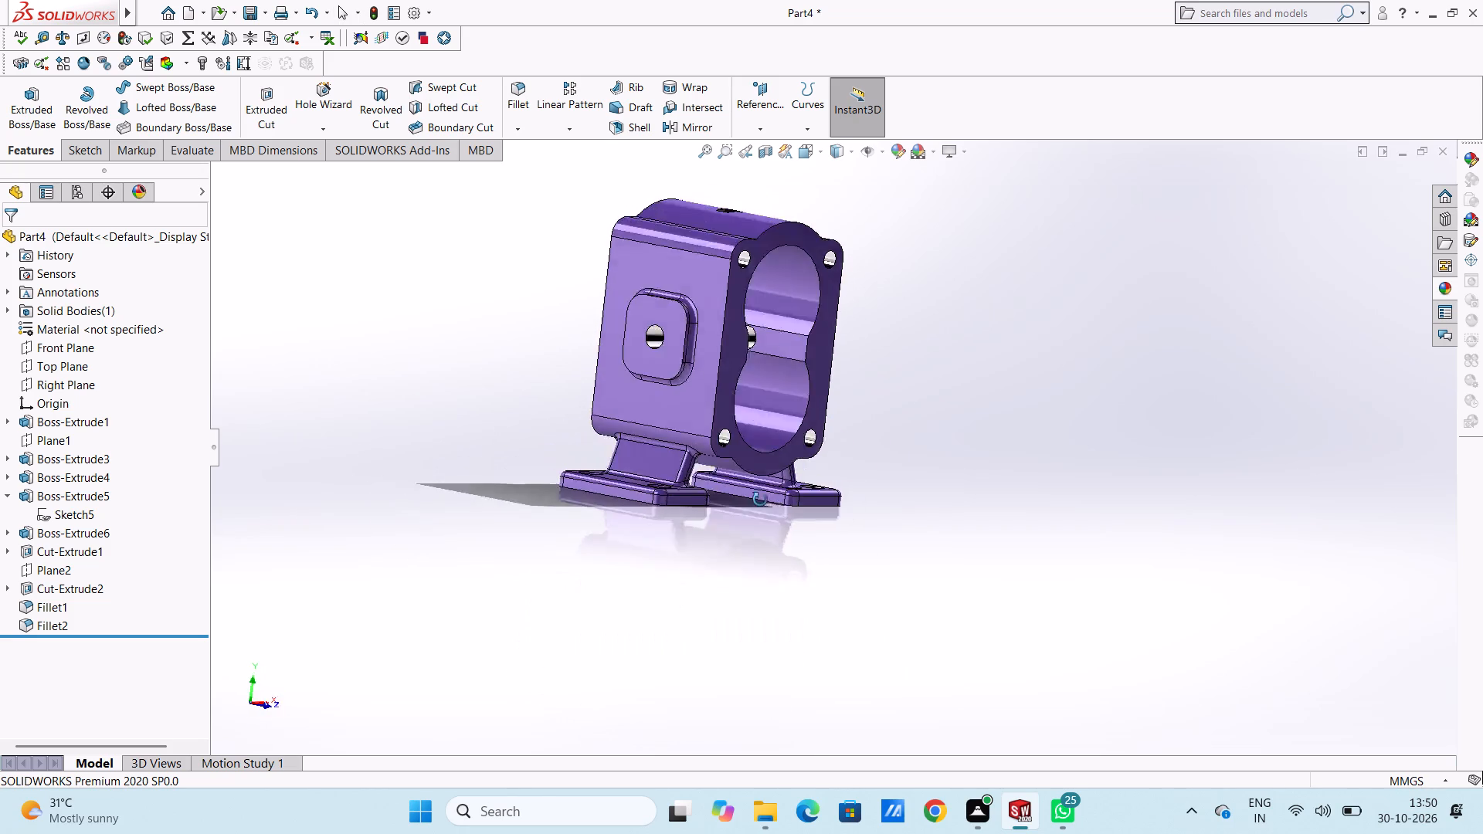
middle_drag(760, 500, 738, 713)
scroll(677, 507, down, 6)
scroll(601, 394, down, 4)
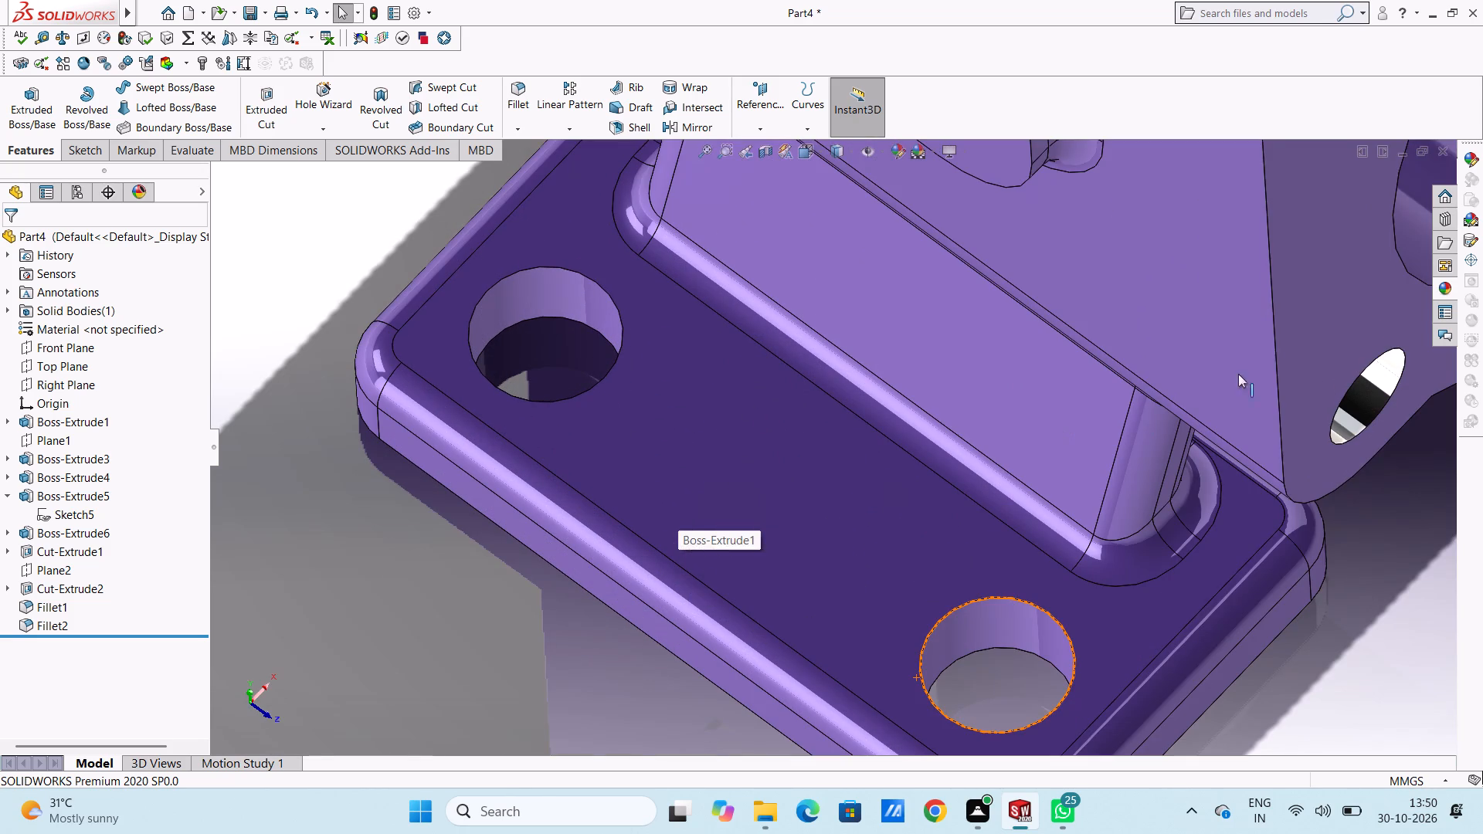
click(1437, 288)
drag(1325, 518, 567, 317)
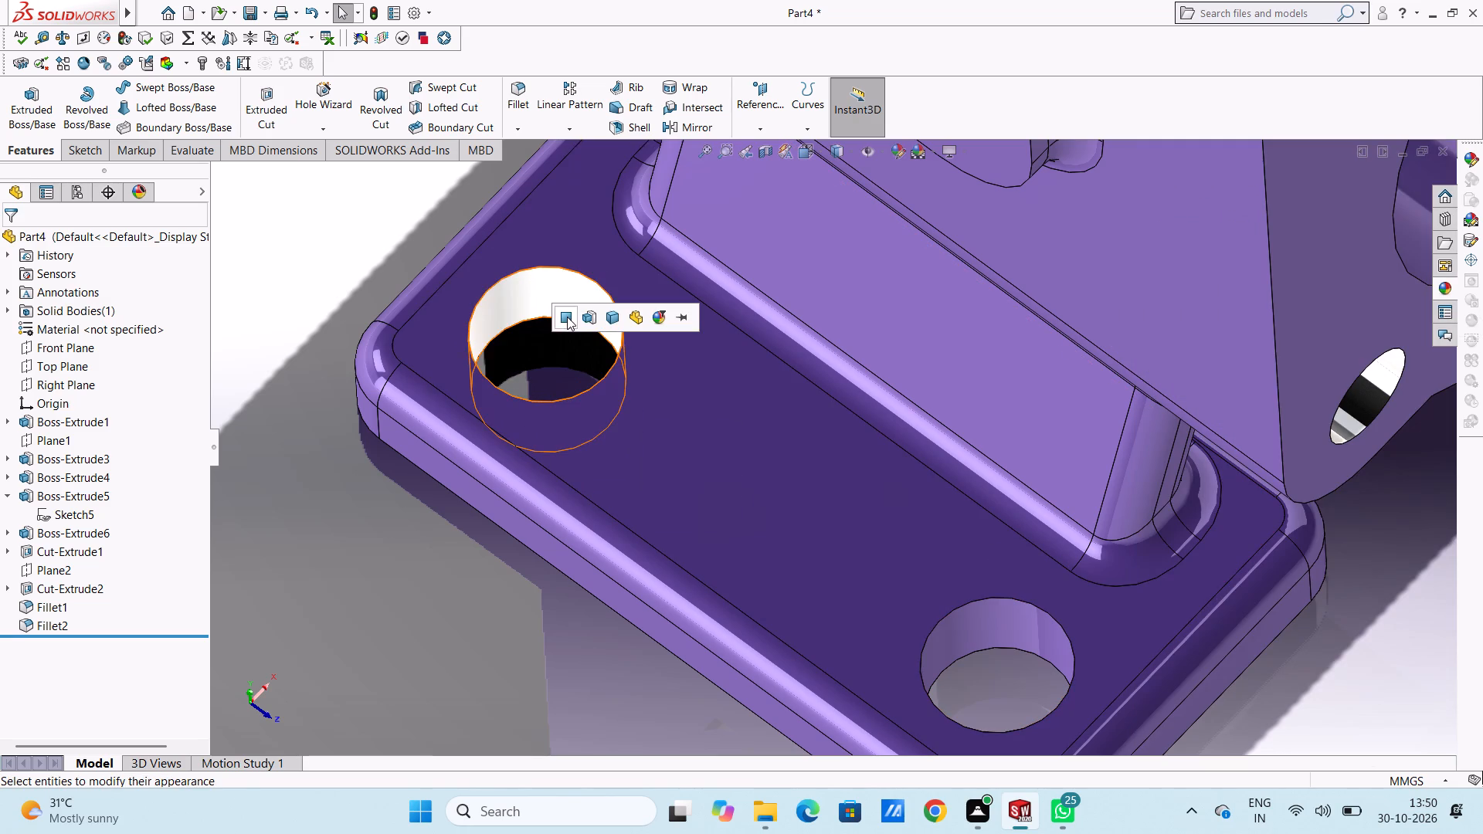
click(567, 317)
Apply the chromium plate appearance to the front mounting hole's face in that same base plate.
scroll(1027, 657, down, 2)
scroll(1030, 657, up, 3)
scroll(878, 589, down, 4)
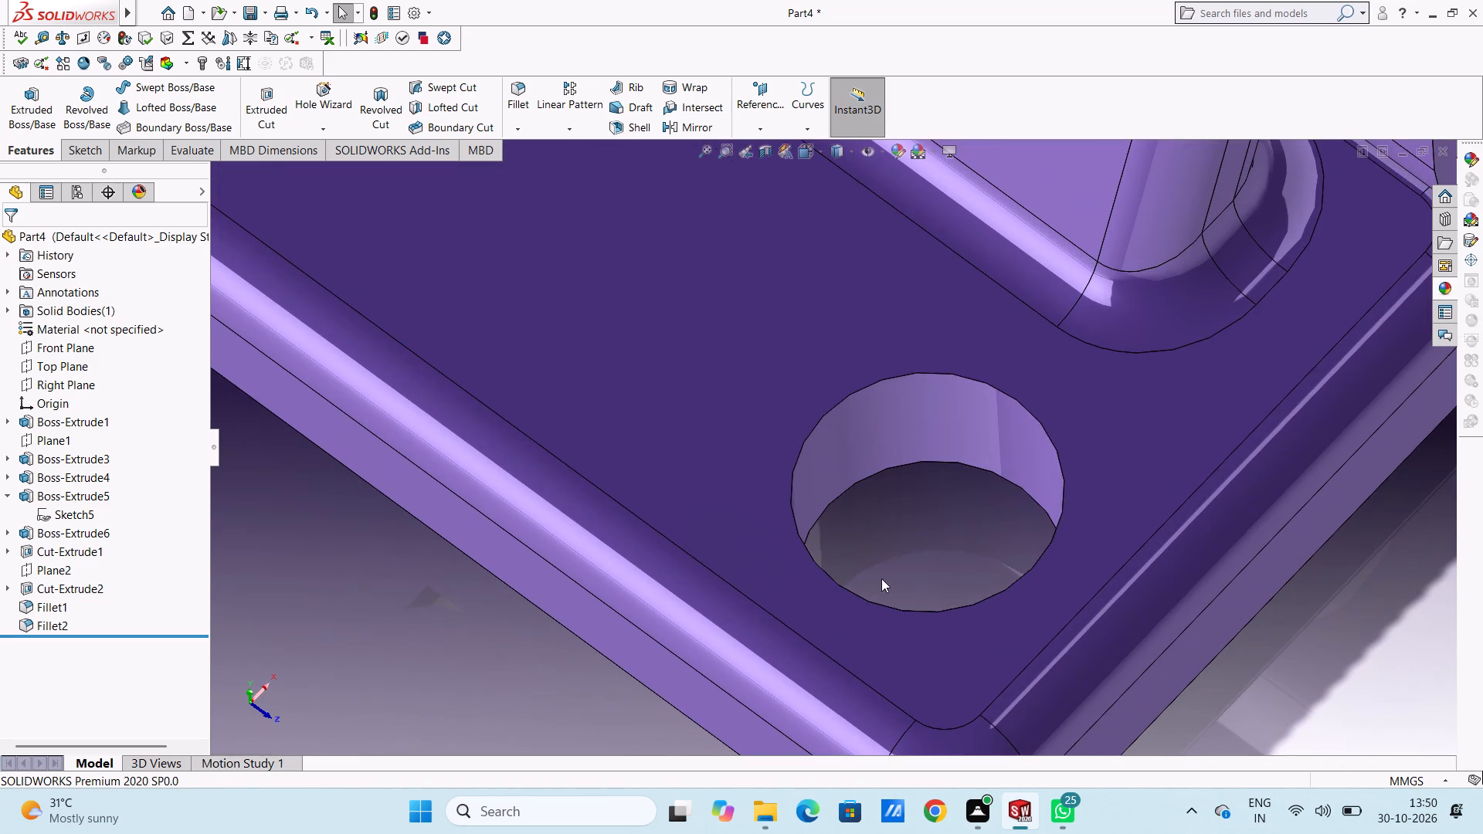
click(1443, 286)
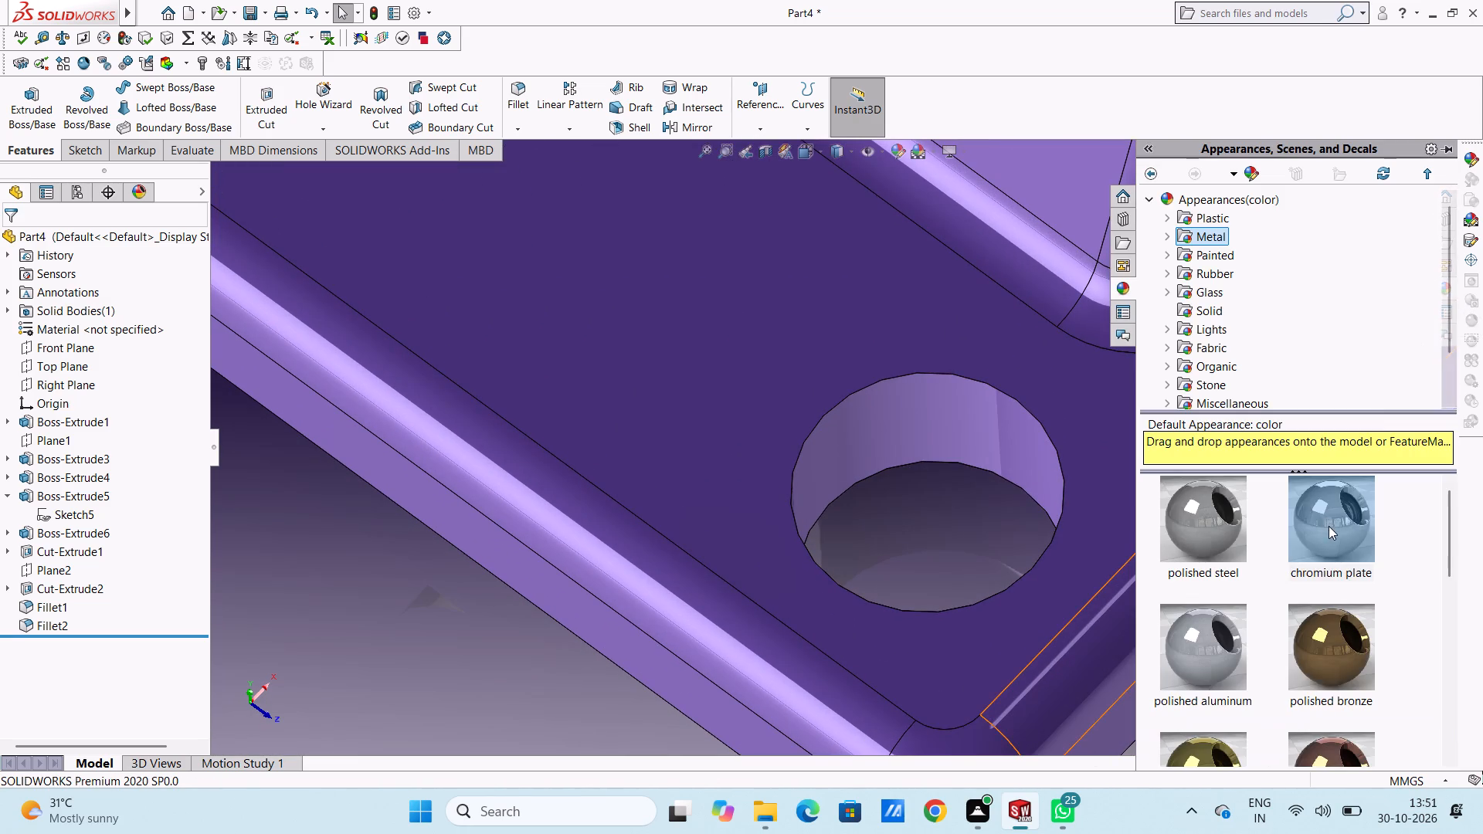
drag(1326, 522, 974, 443)
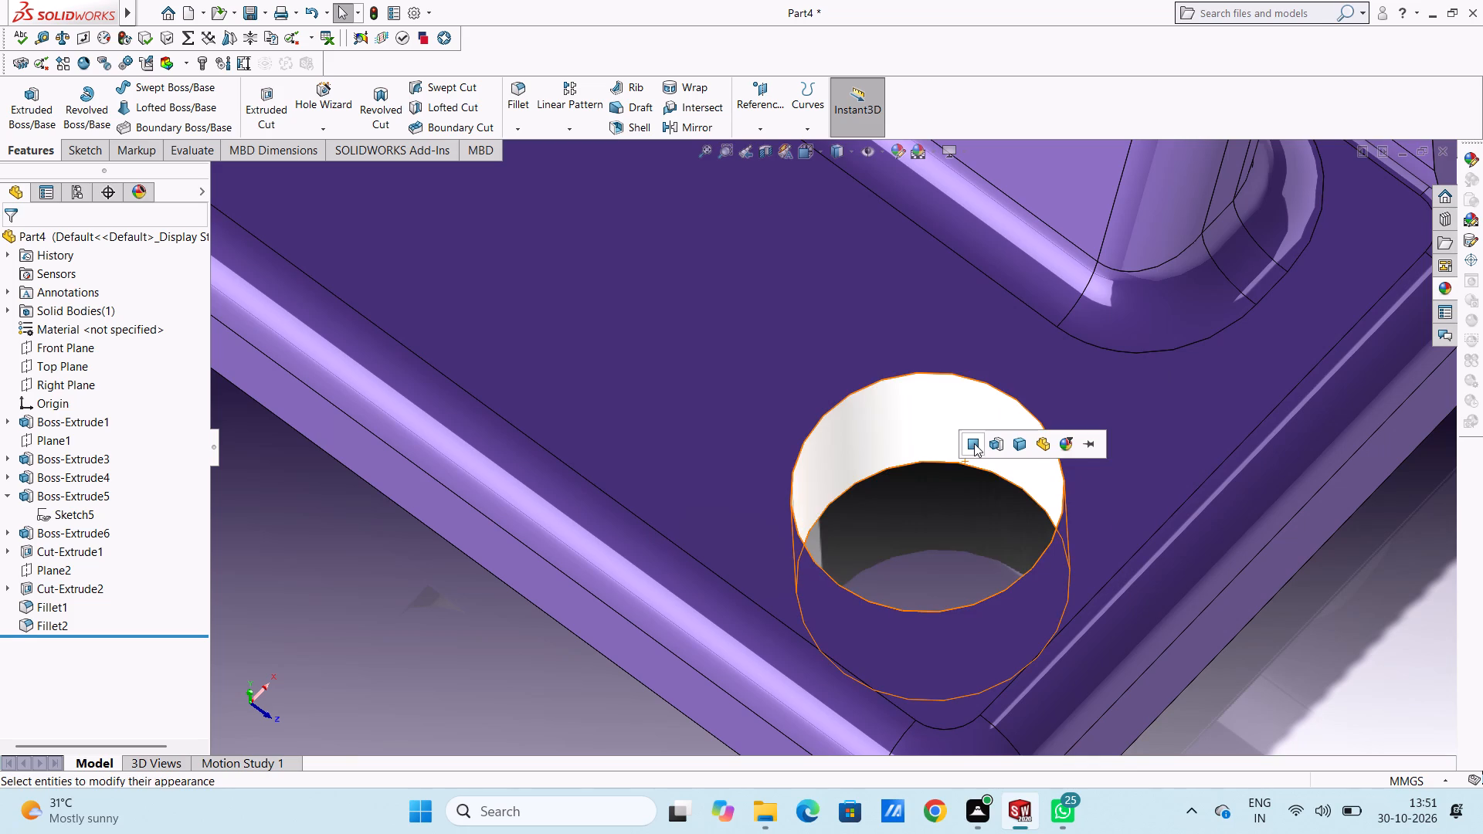
click(974, 443)
scroll(985, 472, up, 10)
middle_drag(970, 535, 955, 400)
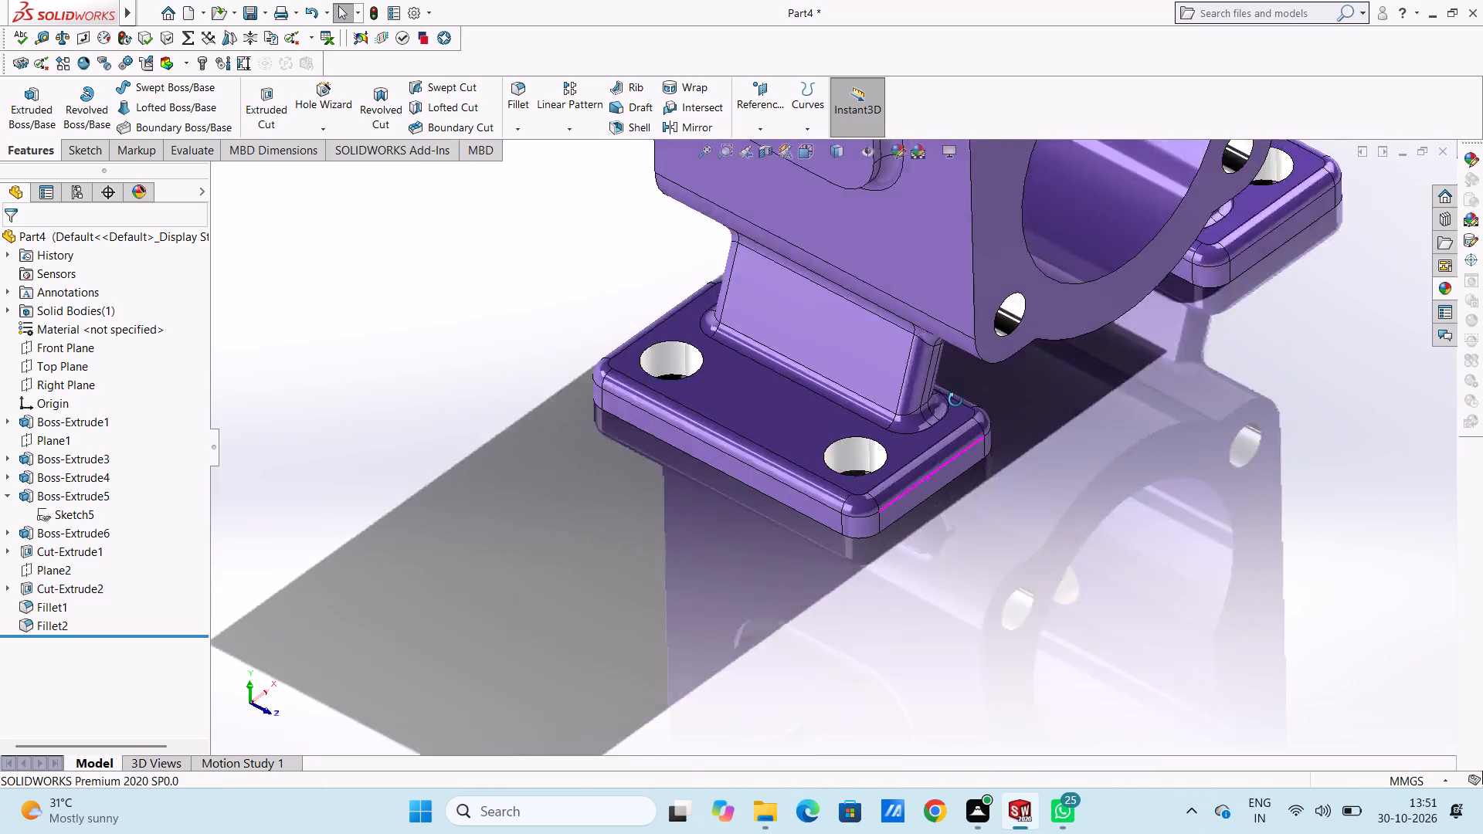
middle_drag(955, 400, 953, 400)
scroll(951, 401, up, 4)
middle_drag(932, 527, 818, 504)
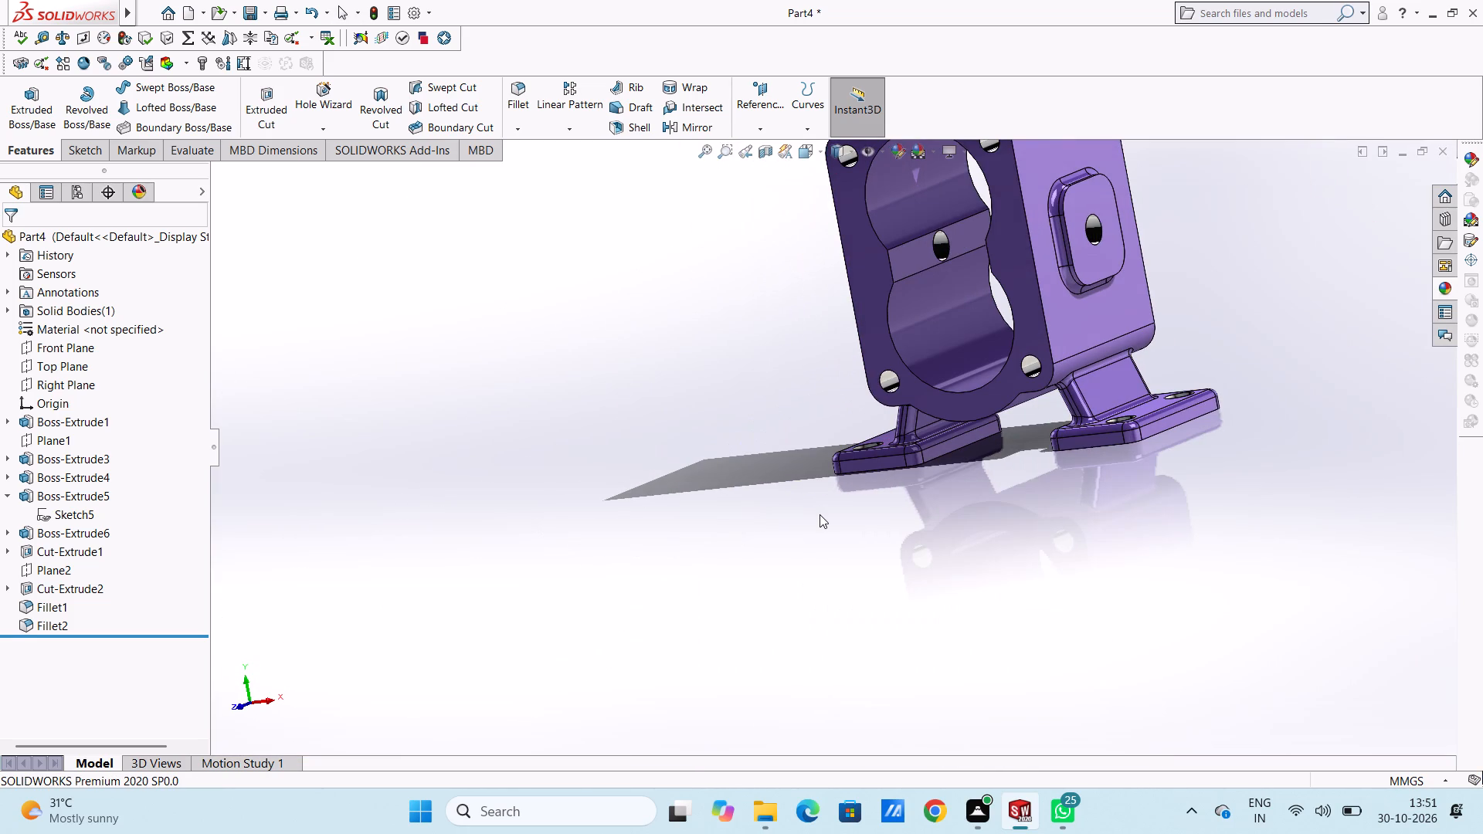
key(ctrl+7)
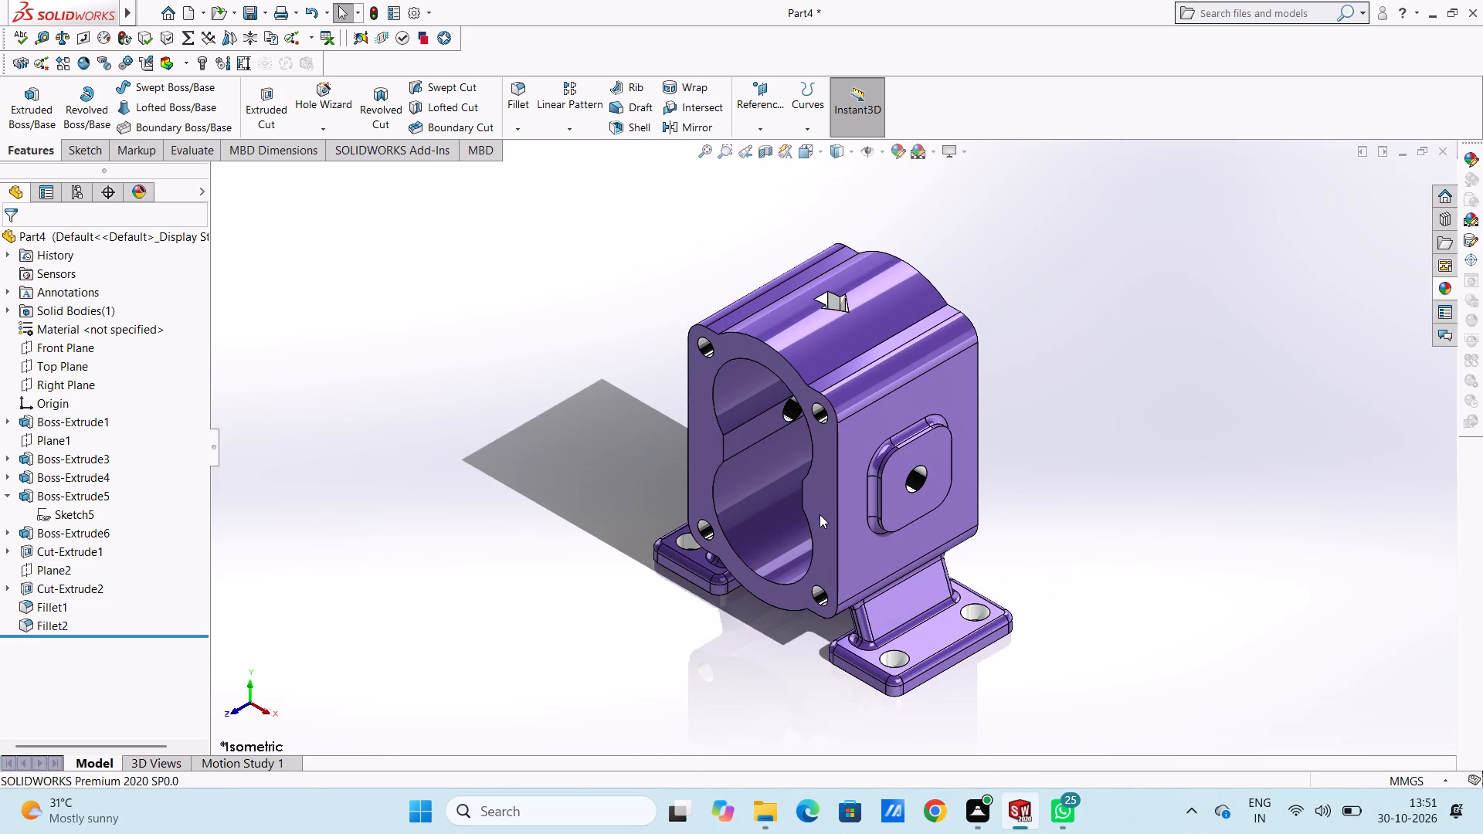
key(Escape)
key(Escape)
Apply the polished steel appearance to the curved inner faces of the housing's upper and lower bores.
scroll(711, 449, up, 2)
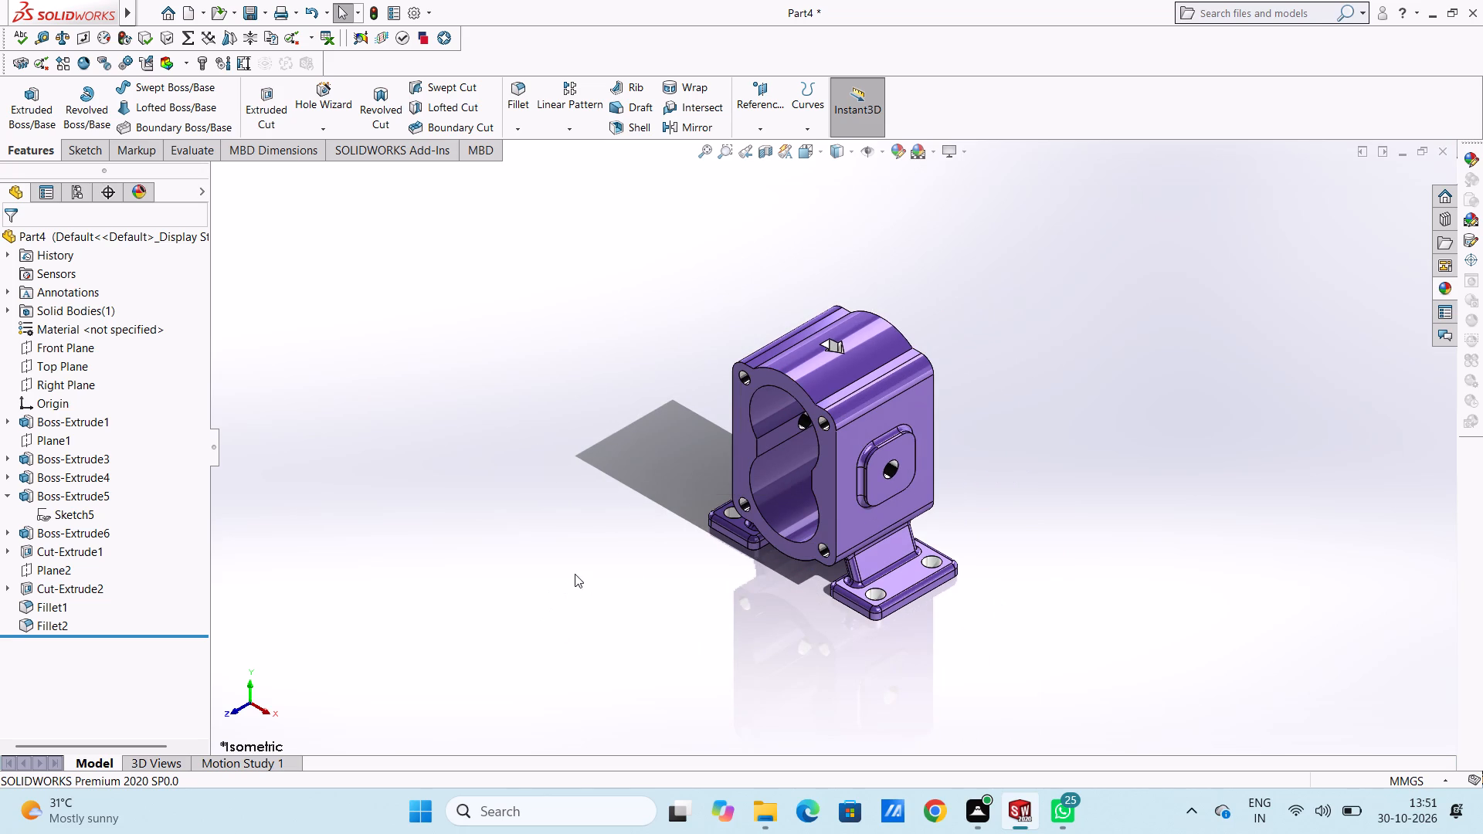
middle_drag(575, 574, 585, 522)
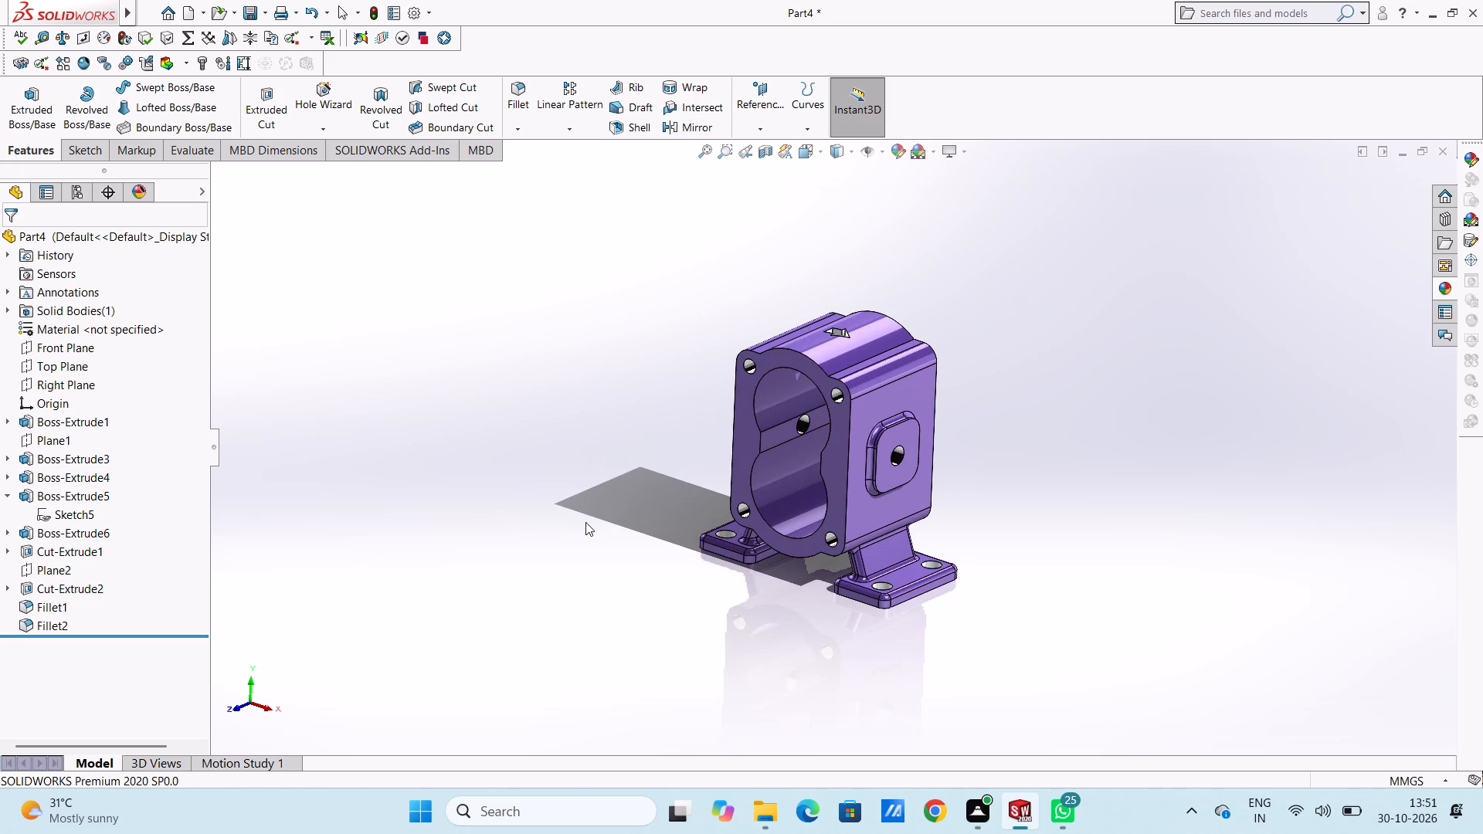
scroll(843, 420, down, 6)
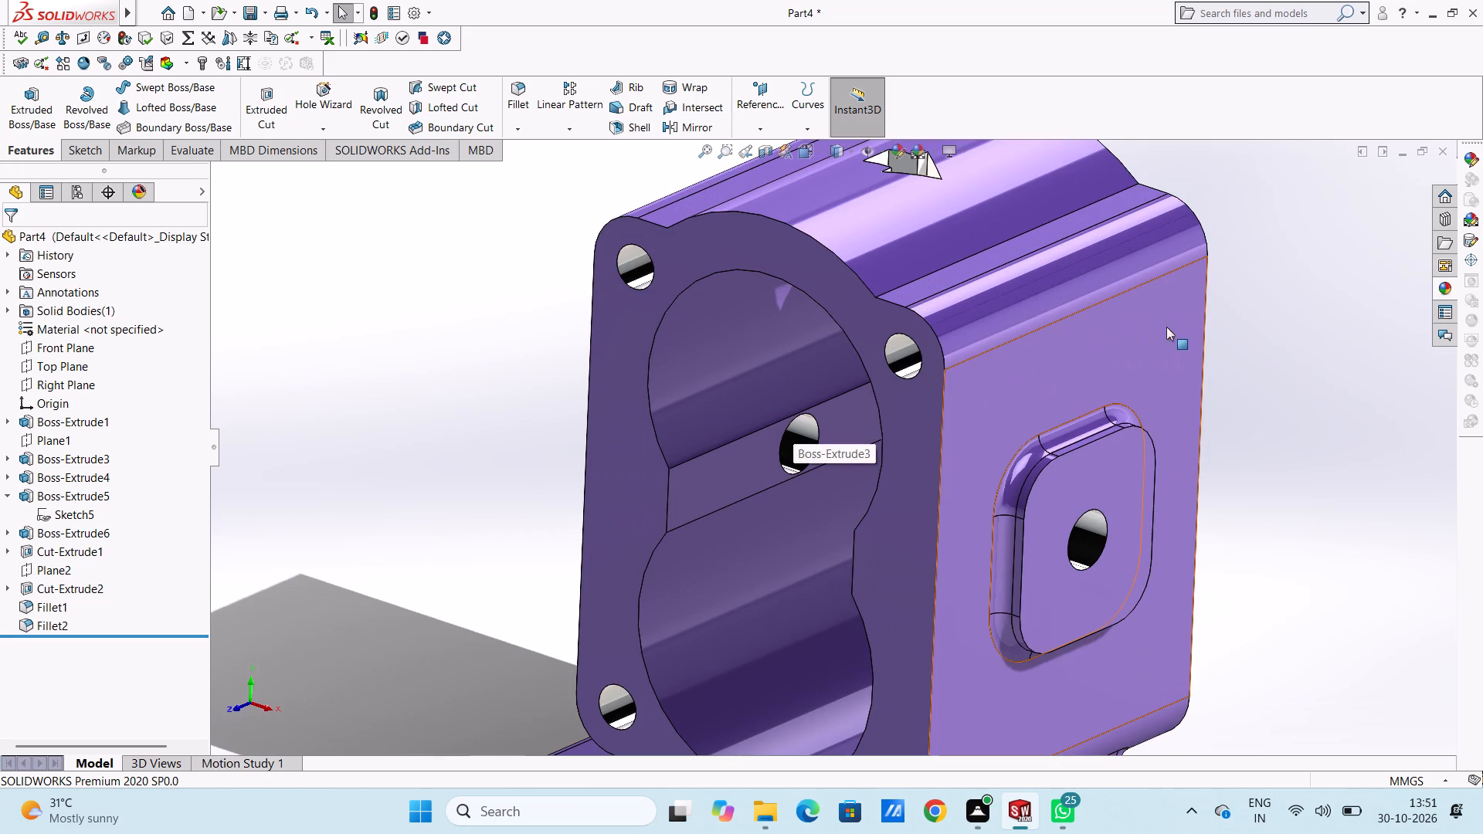
click(1431, 290)
click(1446, 281)
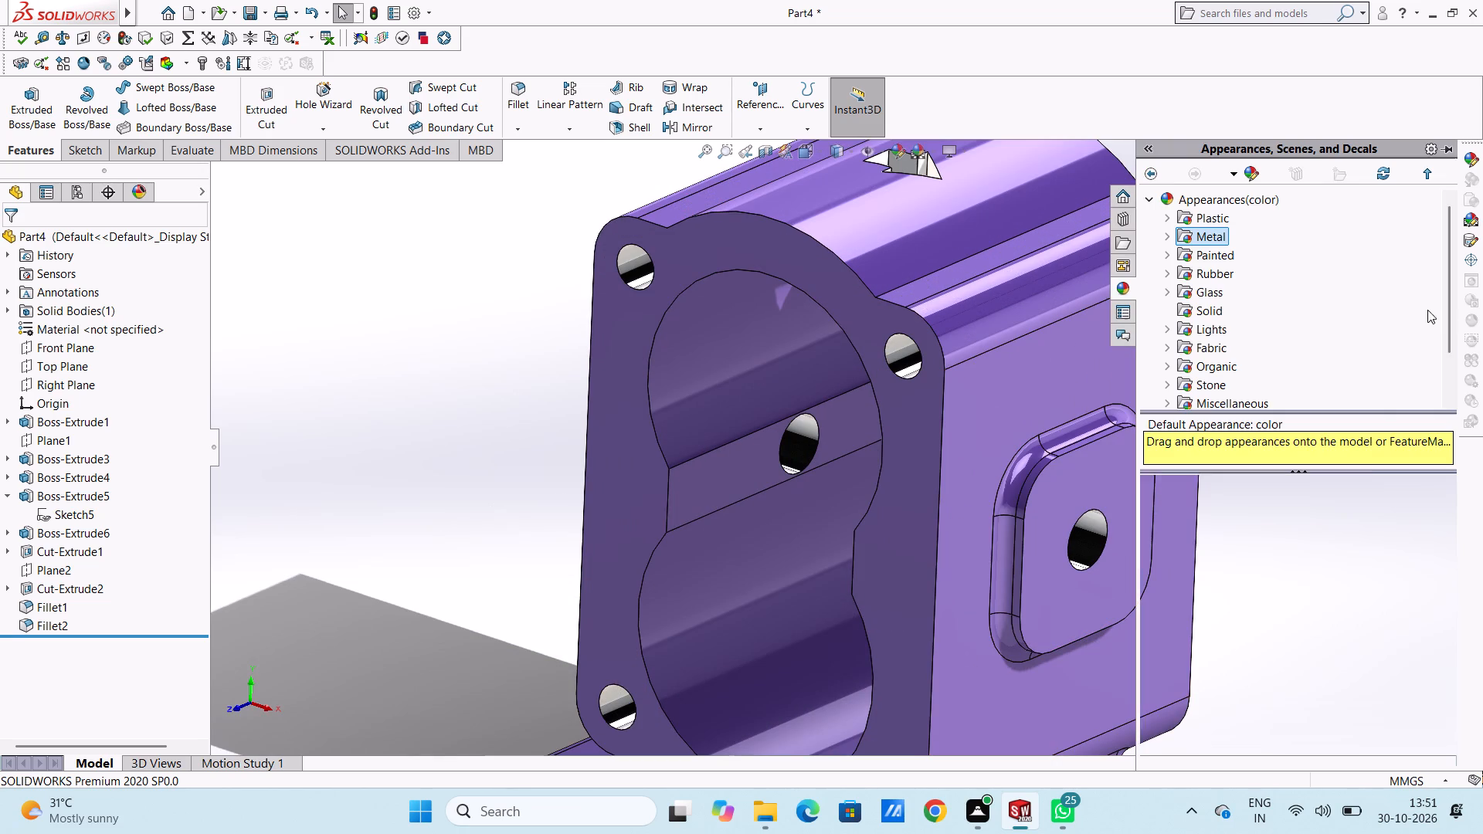
drag(1173, 532, 701, 371)
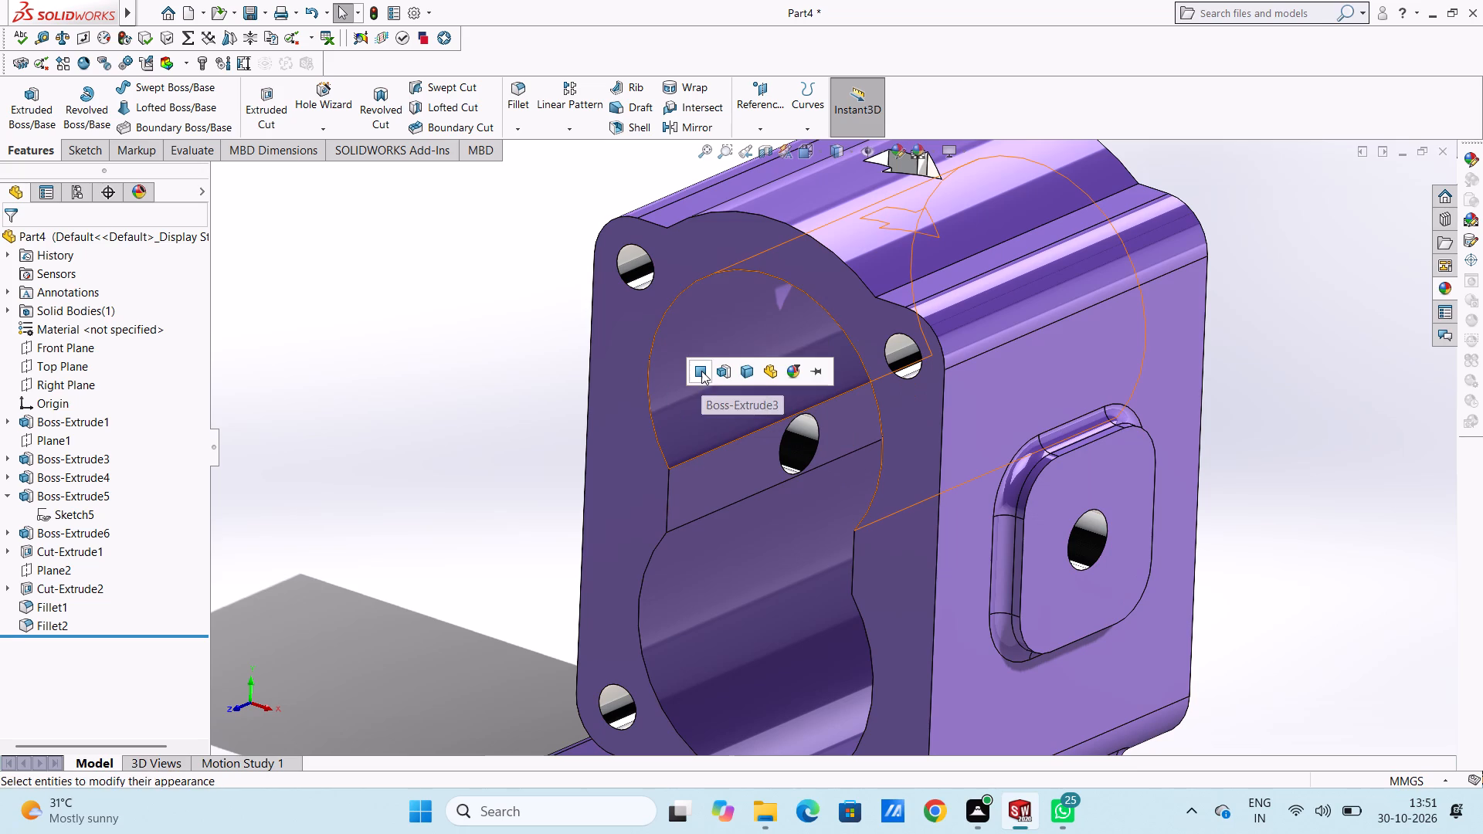
click(701, 371)
scroll(742, 582, up, 3)
scroll(751, 570, down, 5)
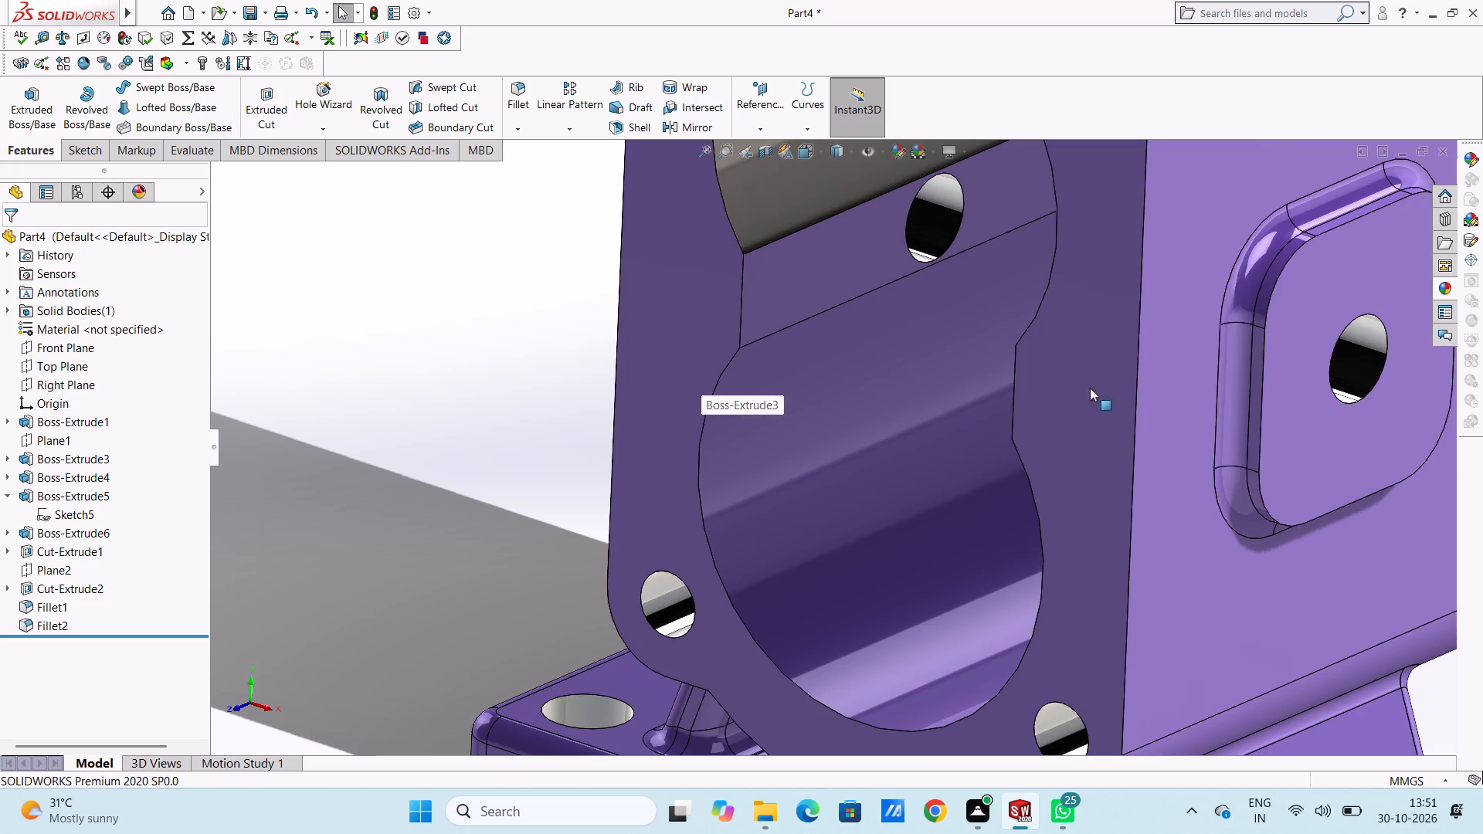
click(1444, 291)
drag(1217, 513, 884, 512)
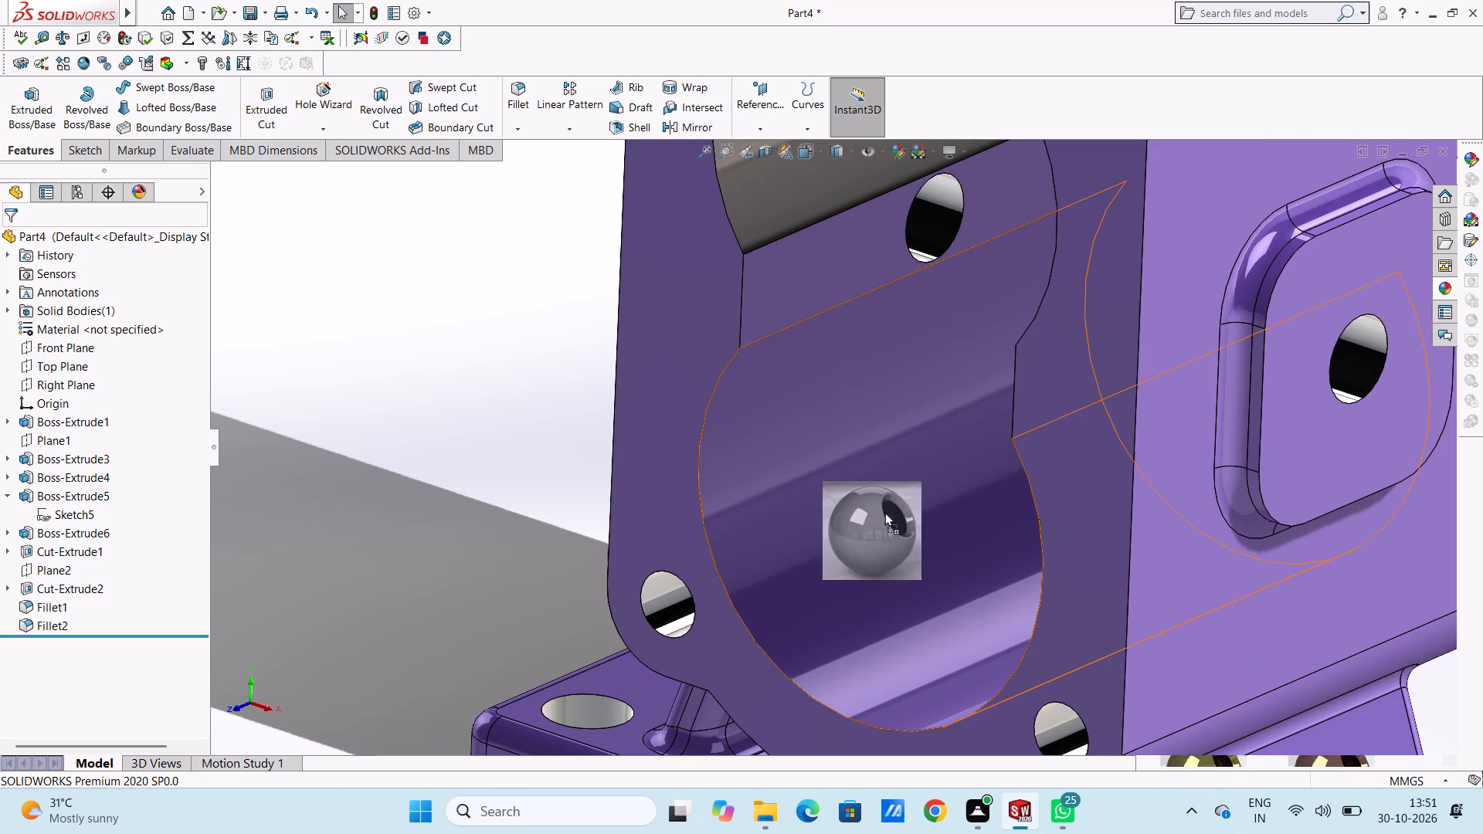
drag(884, 512, 850, 498)
click(850, 498)
scroll(767, 288, down, 3)
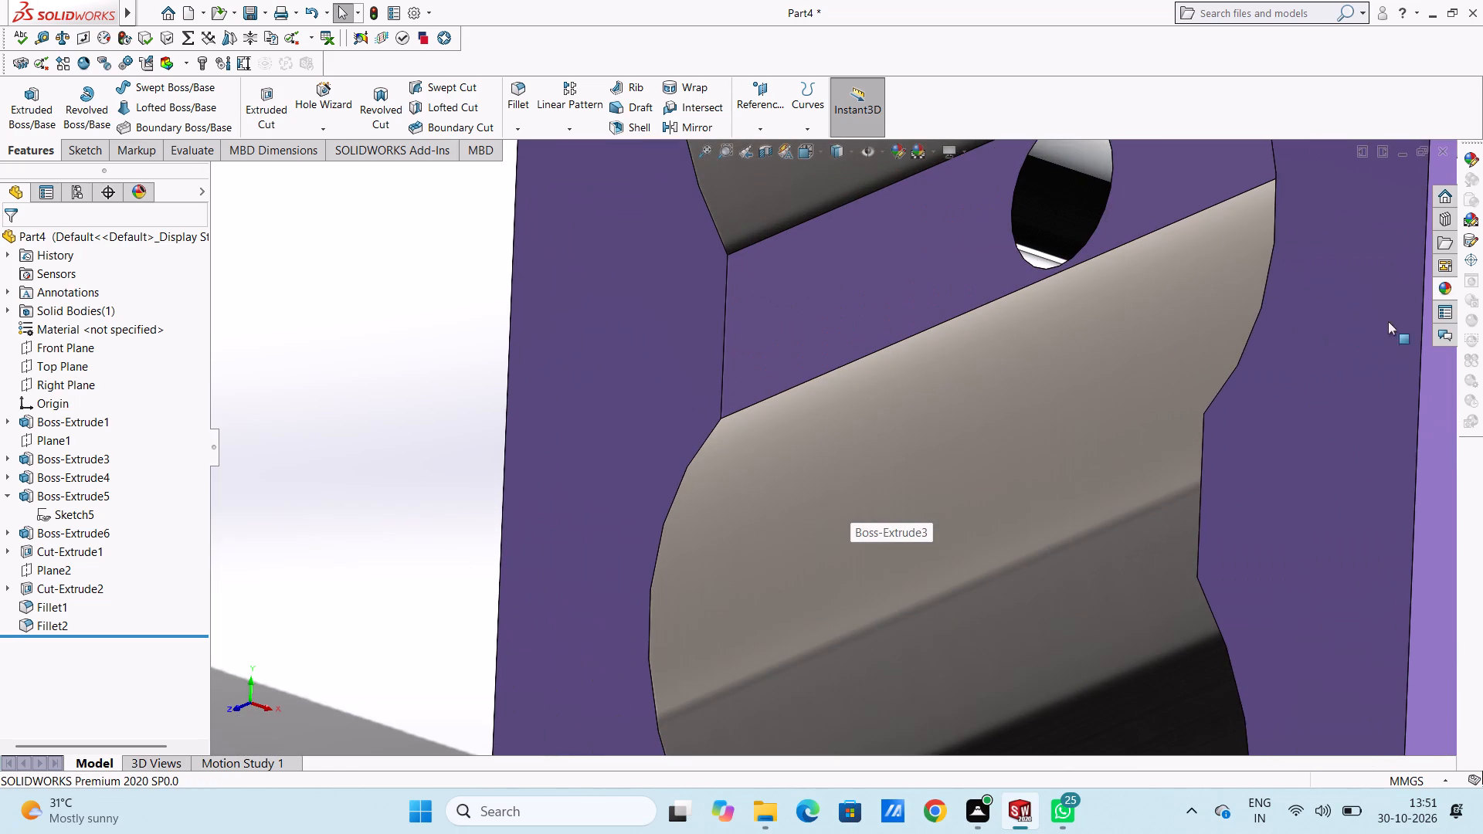
Apply the polished steel appearance to both flat inner faces joining the housing's upper and lower bores, on the -X and +X sides.
click(1446, 288)
drag(1174, 520, 1136, 485)
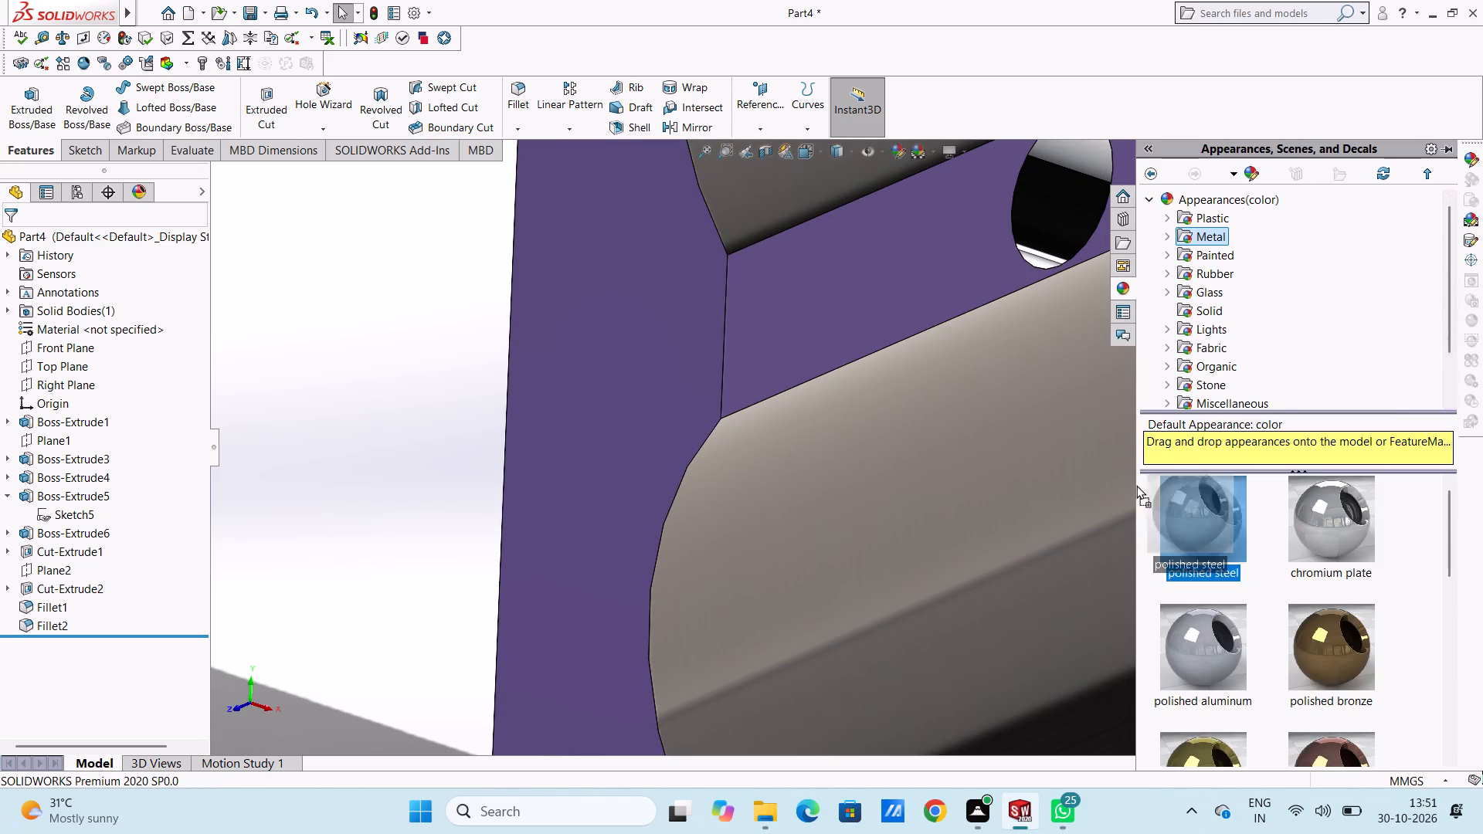
drag(1136, 485, 802, 307)
click(802, 307)
scroll(1013, 285, up, 5)
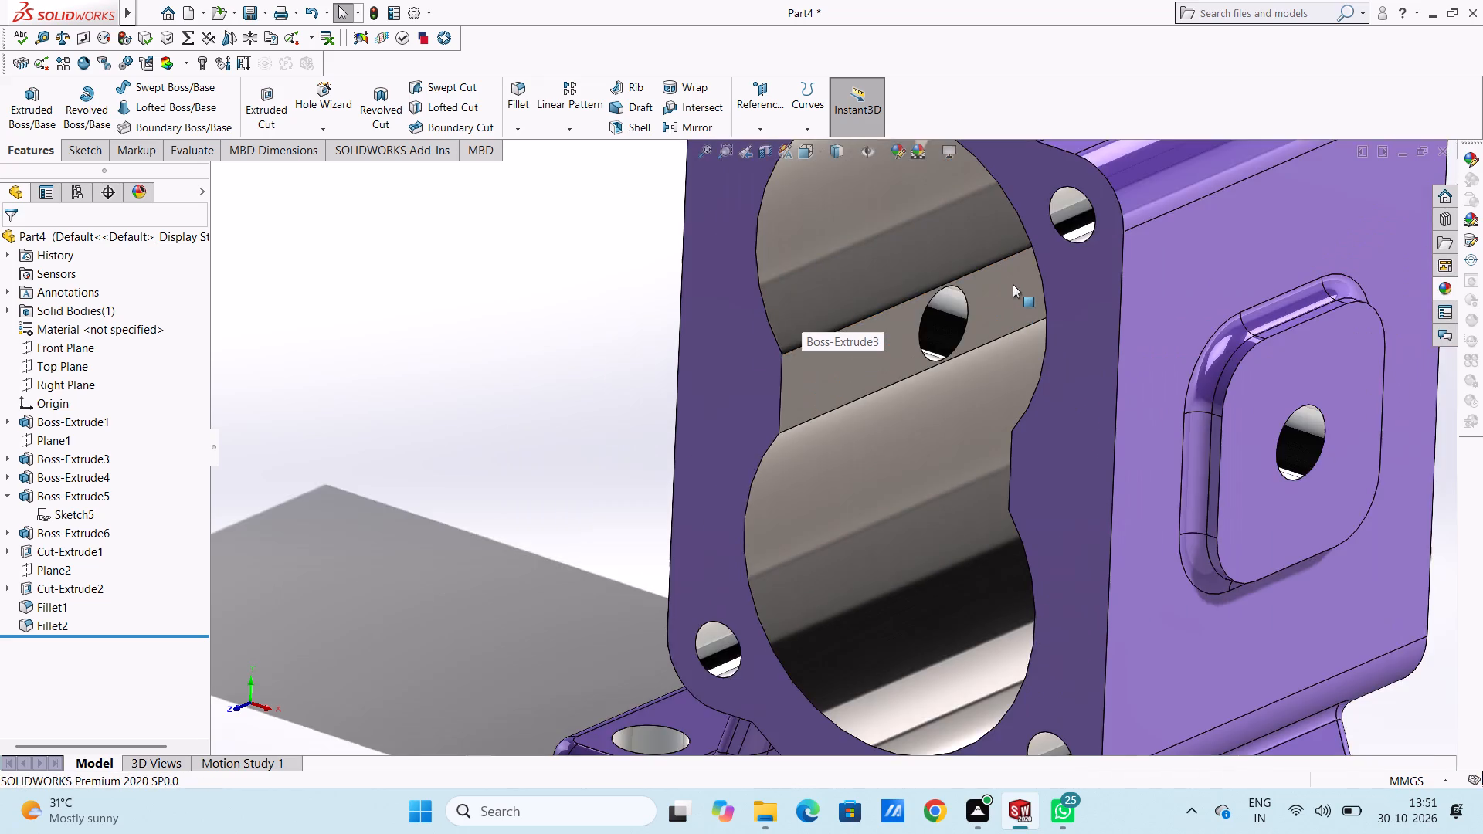
scroll(1013, 284, up, 4)
middle_drag(911, 334, 1033, 364)
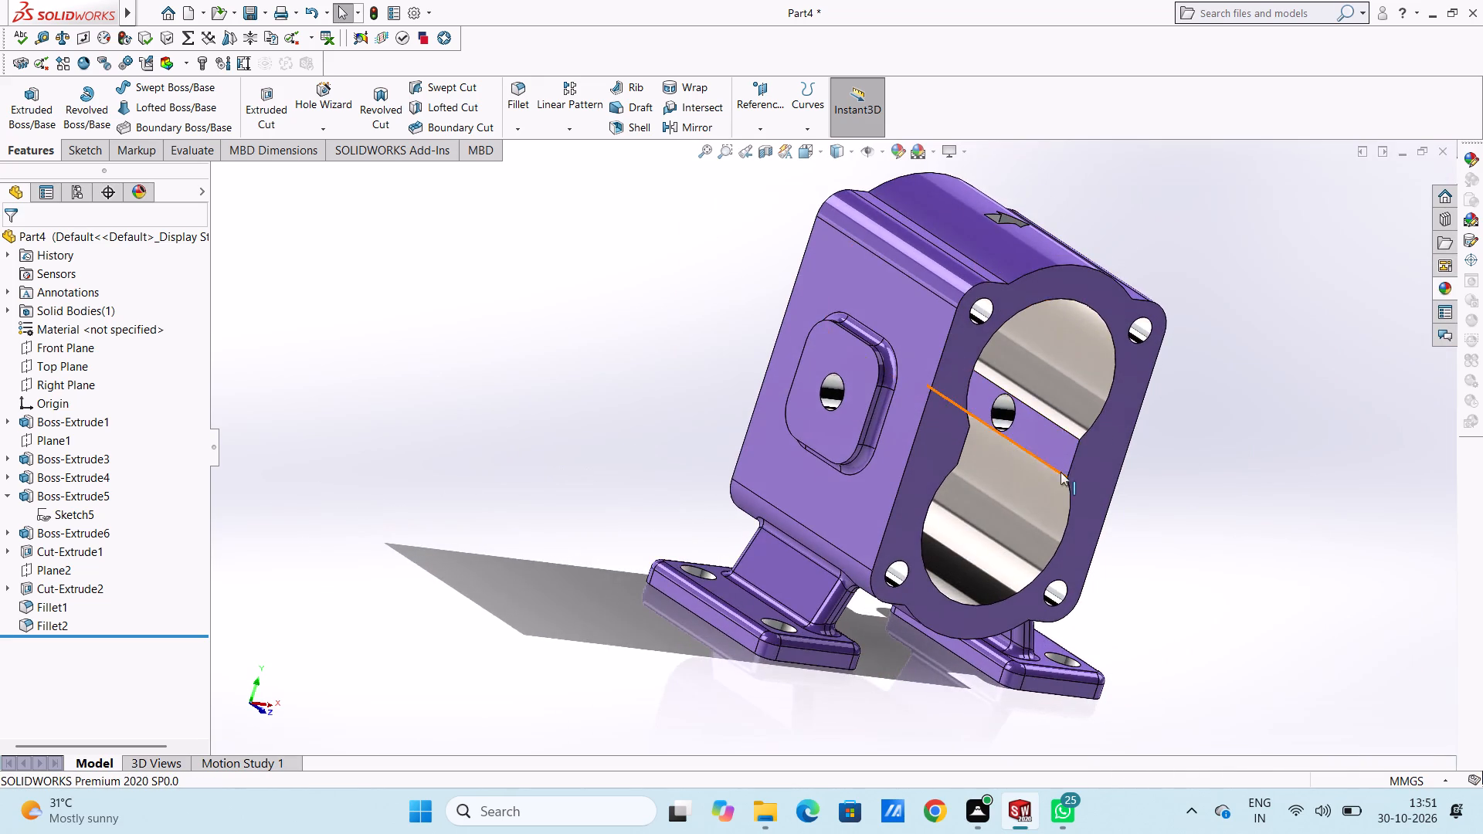
scroll(1060, 471, down, 5)
click(1447, 287)
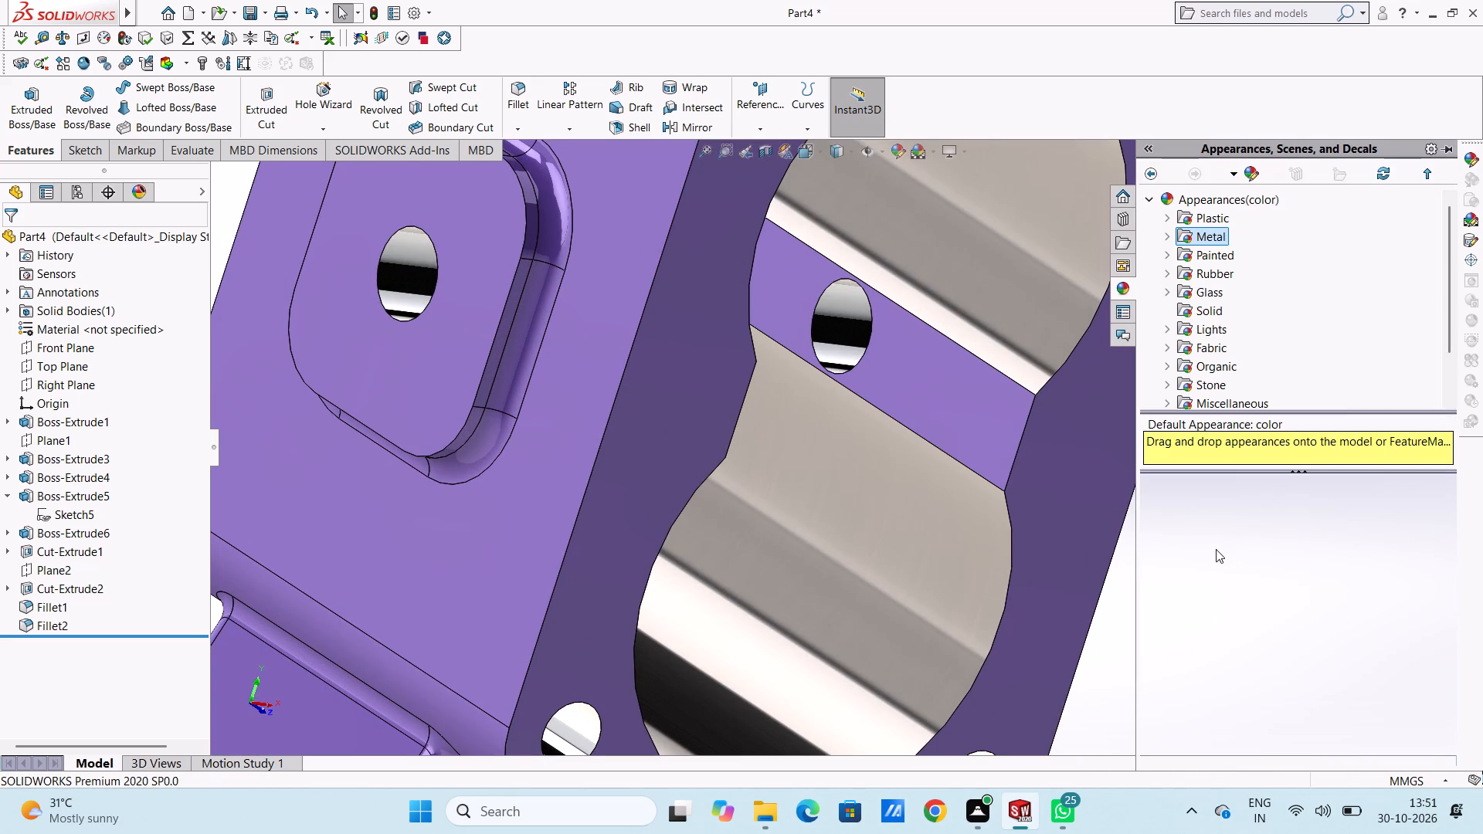
drag(1206, 511, 992, 419)
click(992, 419)
scroll(1227, 446, up, 5)
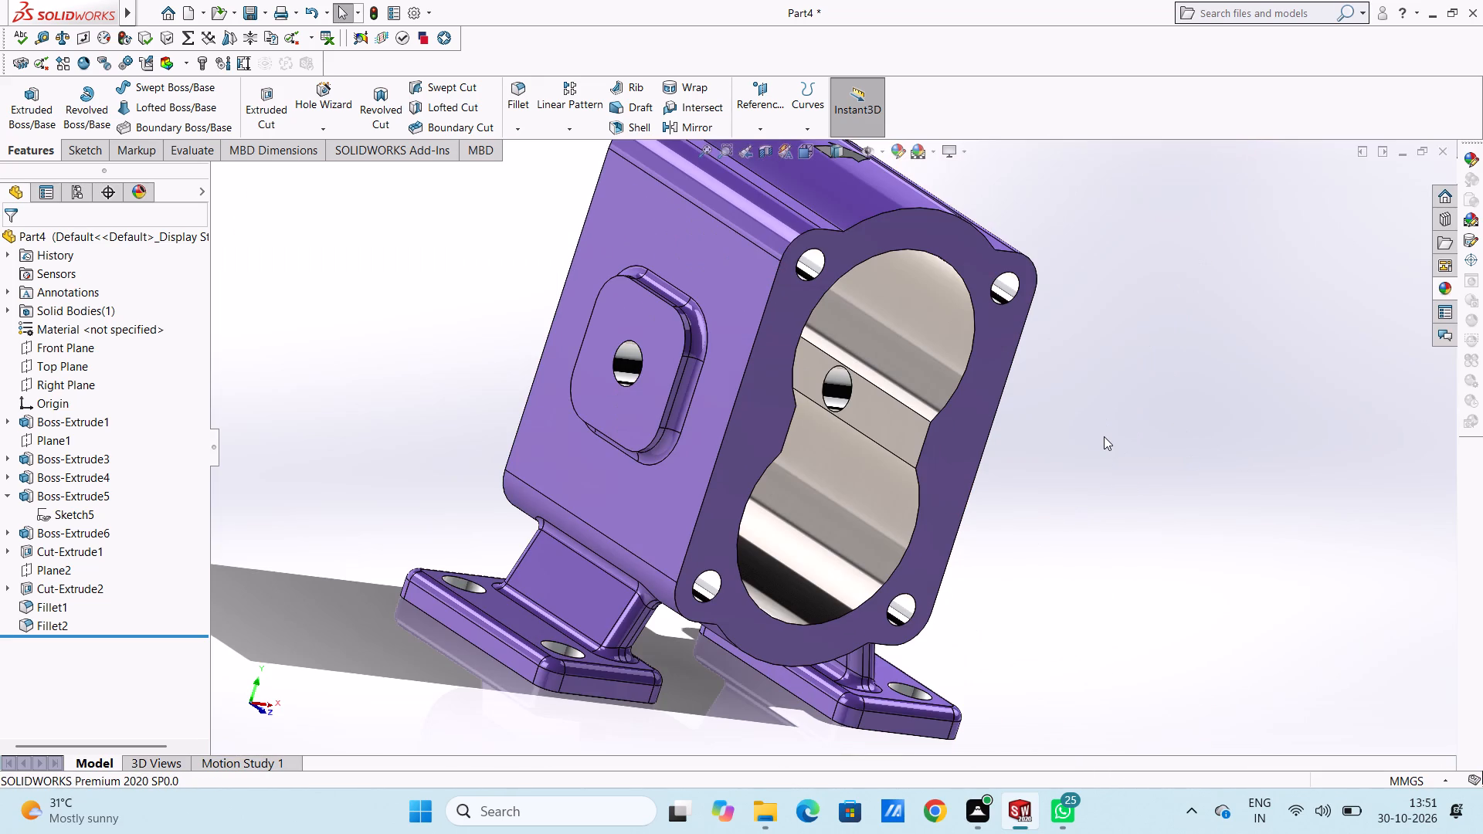
Examine the finished housing and its bore, hole and base plate appearances in isometric view.
key(ctrl+7)
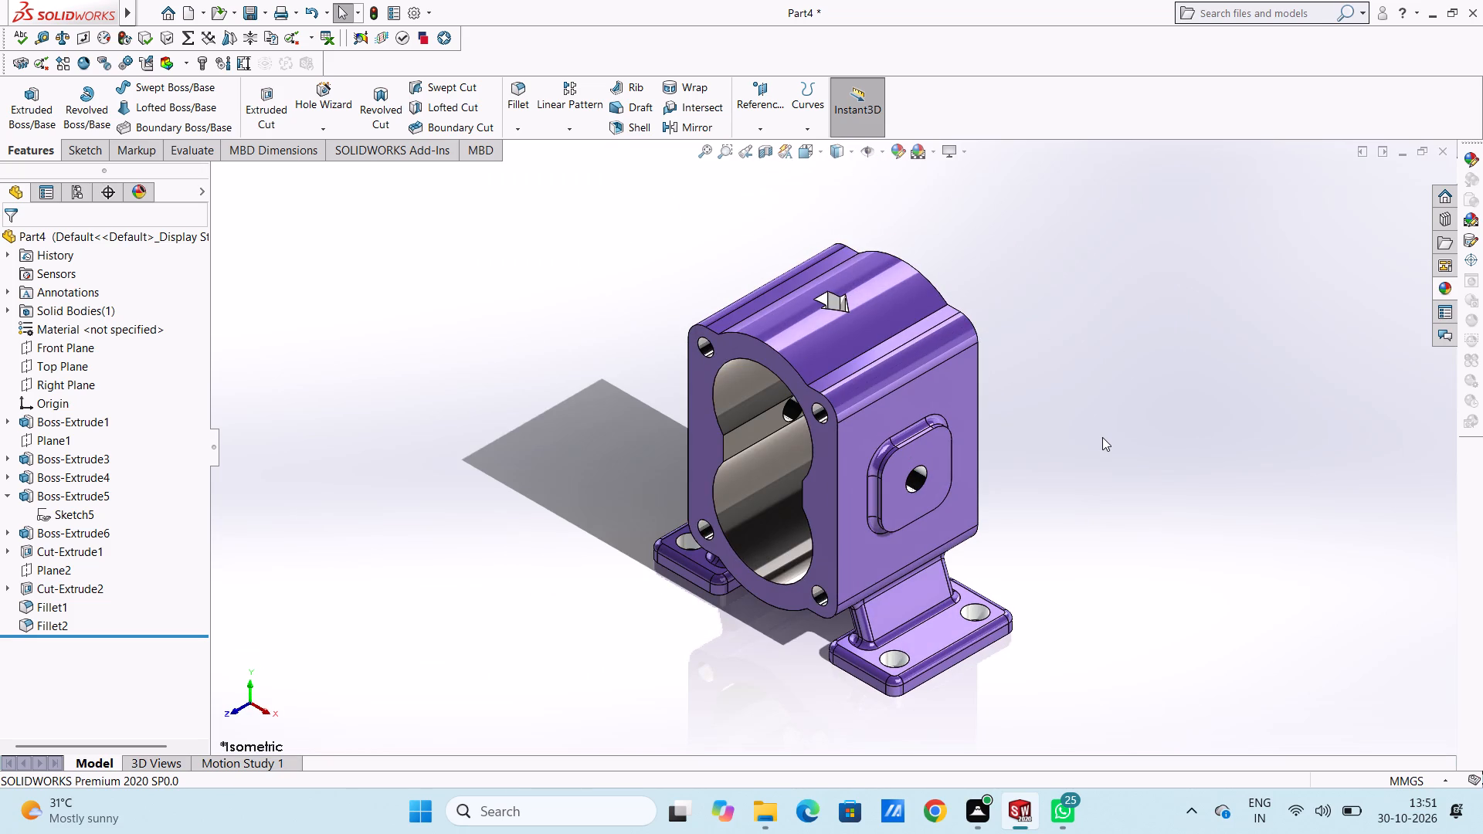
scroll(847, 606, up, 2)
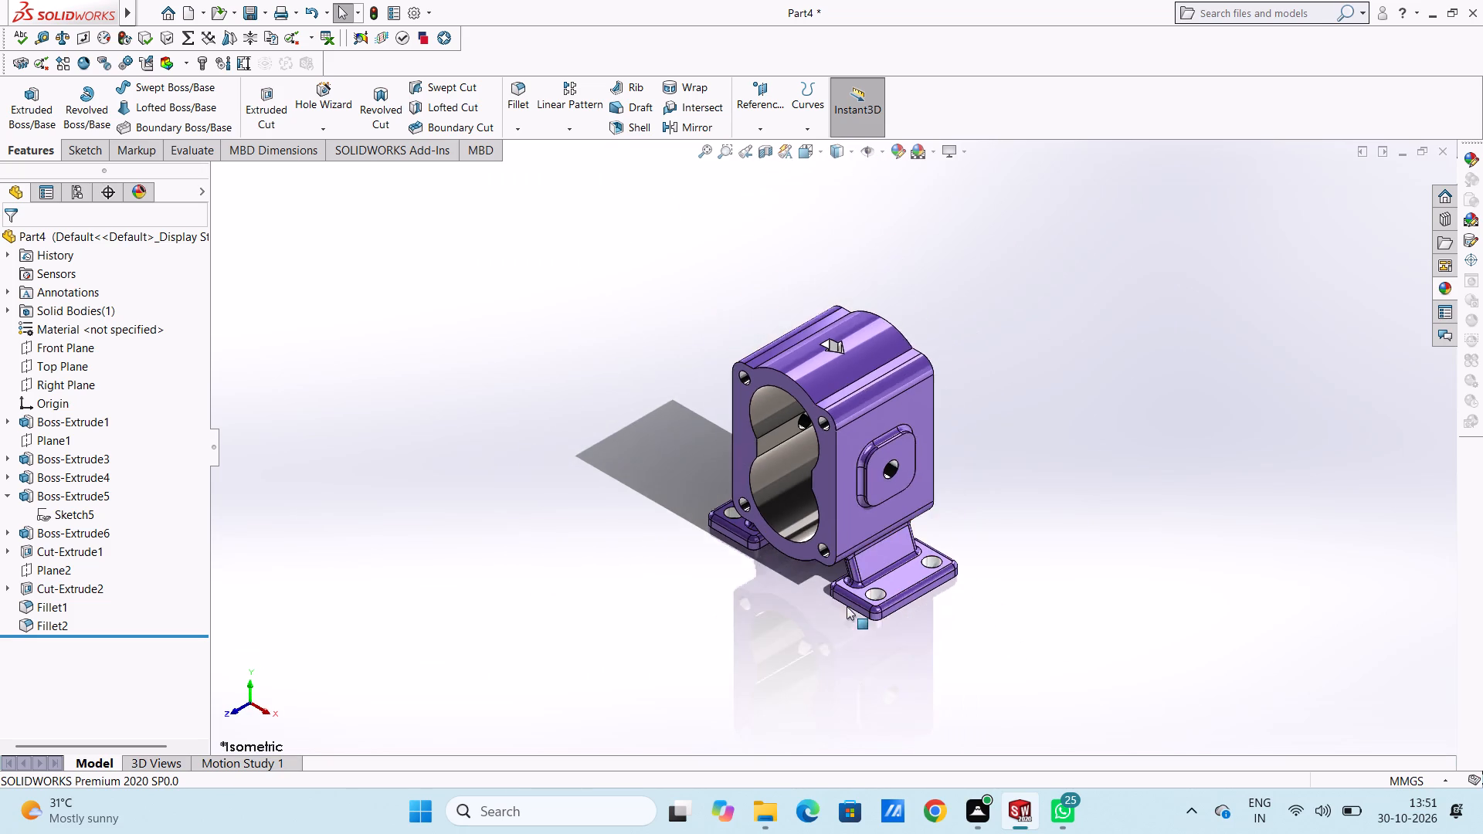
scroll(847, 606, down, 3)
scroll(846, 600, up, 3)
scroll(816, 397, down, 2)
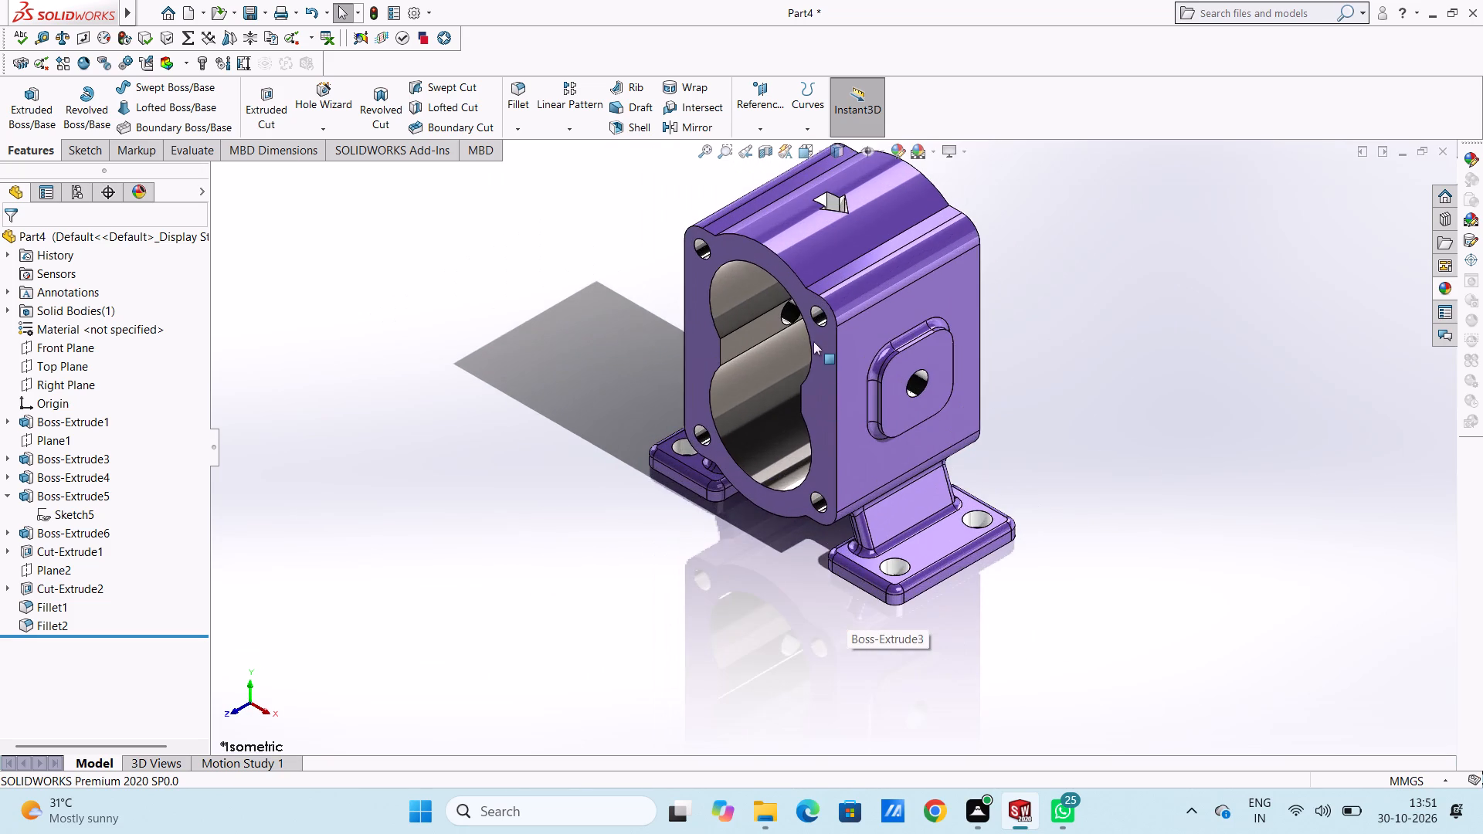
scroll(814, 335, up, 3)
scroll(814, 339, down, 2)
scroll(813, 590, down, 2)
scroll(829, 448, up, 2)
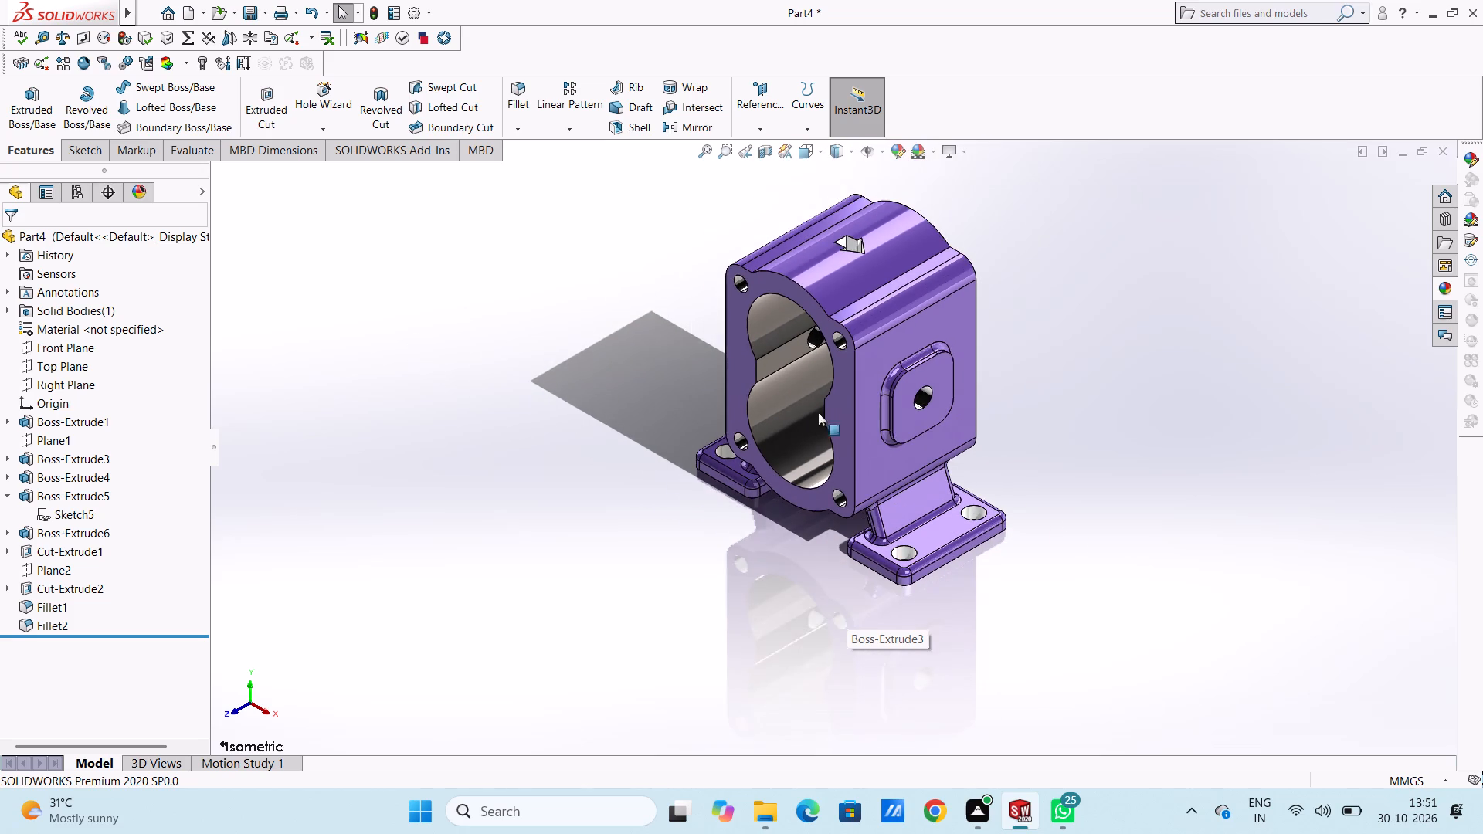
scroll(826, 252, down, 2)
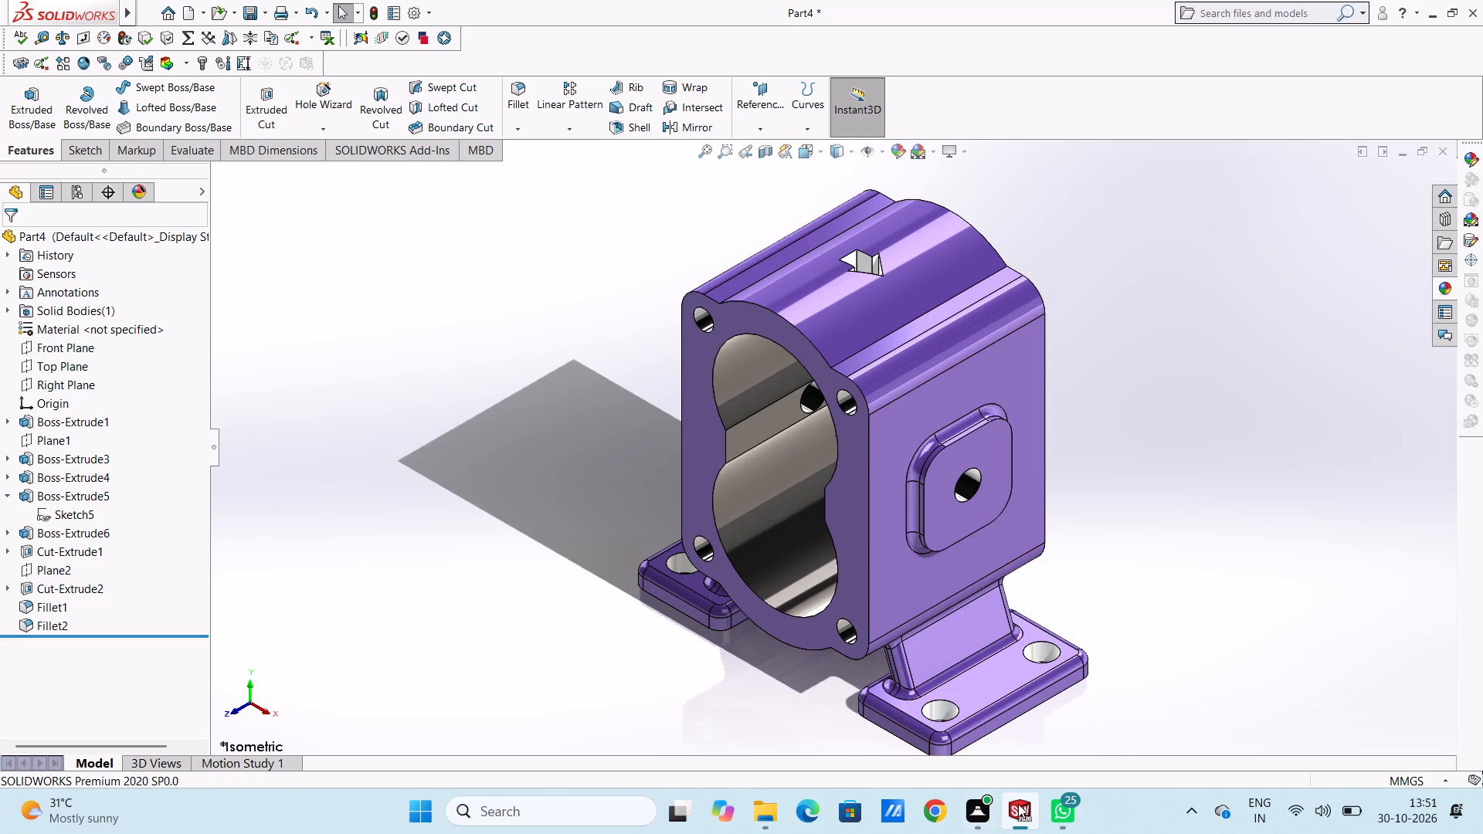
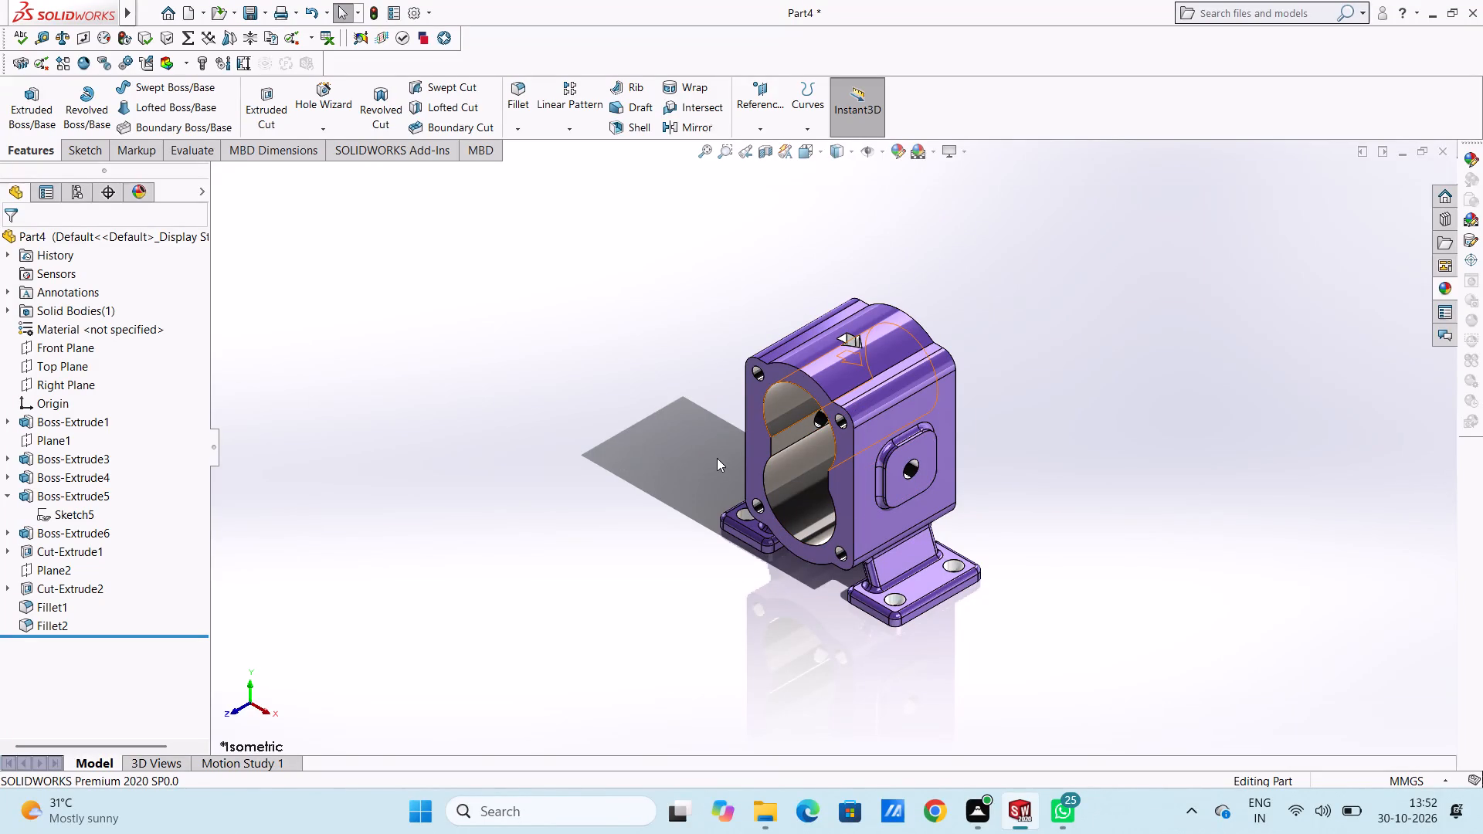
Save the part in the Documents folder under the name External Gear Pump Housing.
key(ctrl+s)
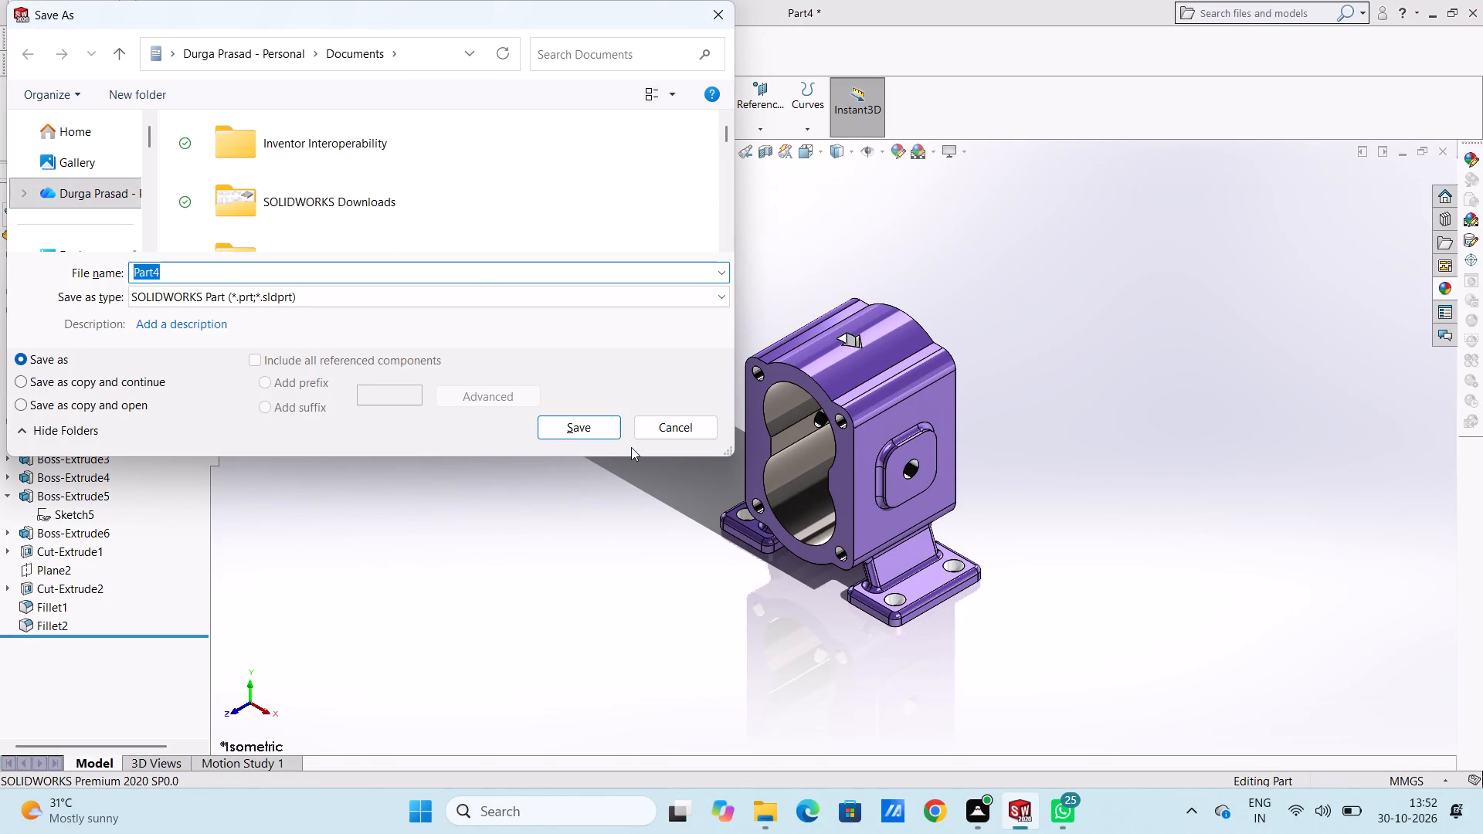
key(ctrl+v)
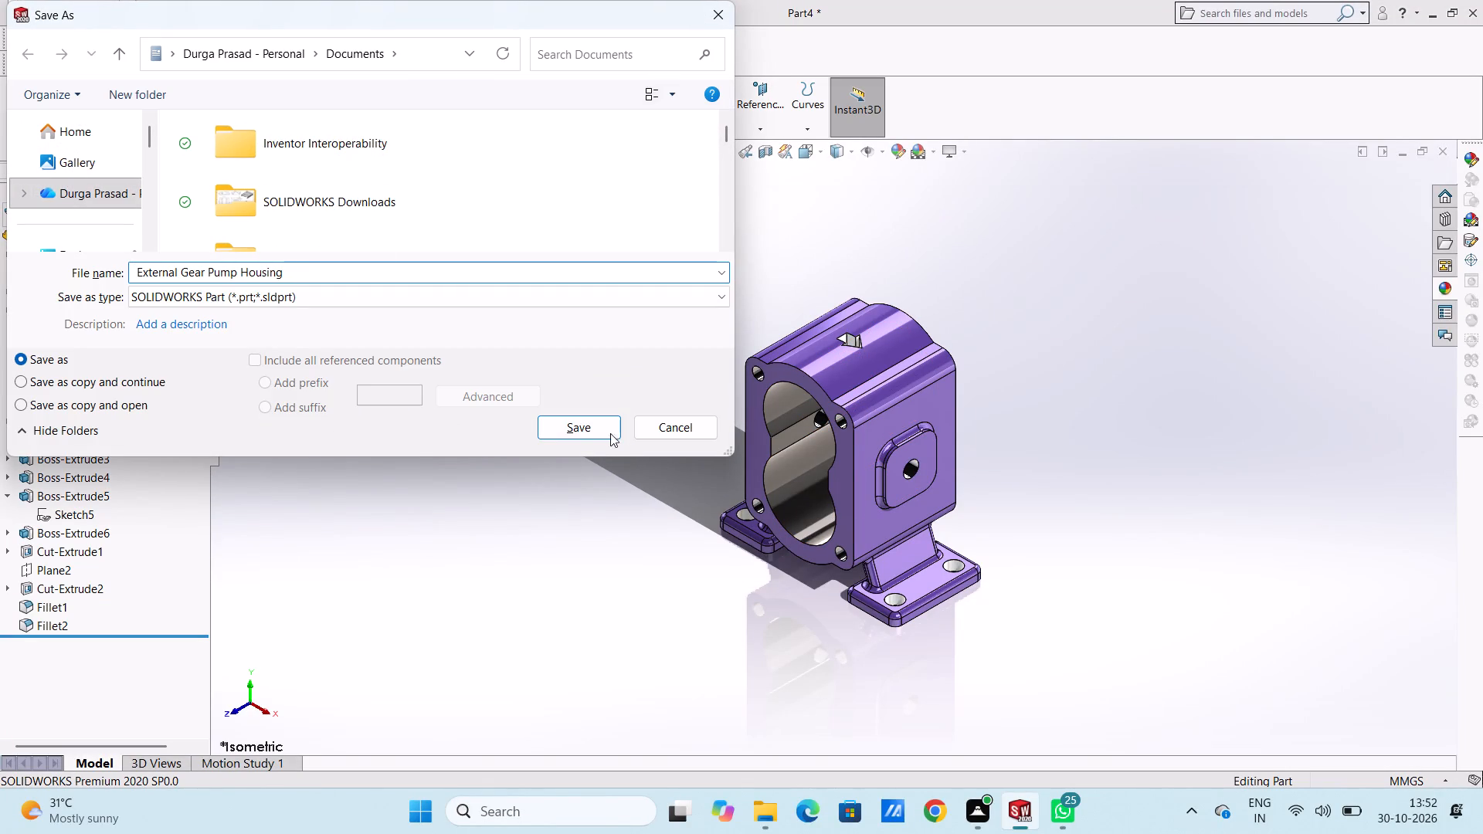
click(599, 428)
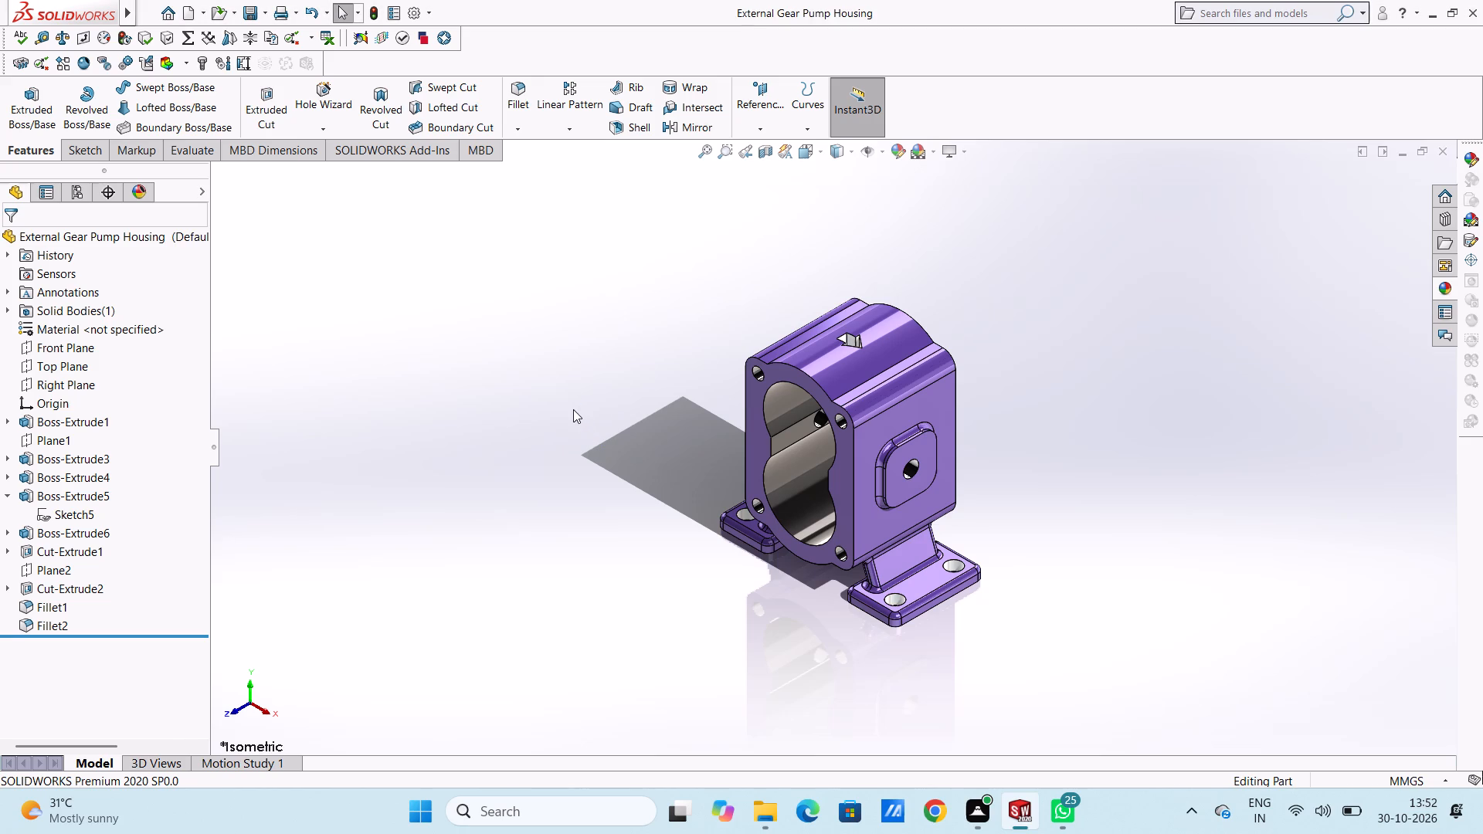
Save the pump housing as an Adobe Portable Document Format (*.pdf) file, keeping the name External Gear Pump Housing.
click(262, 13)
click(277, 52)
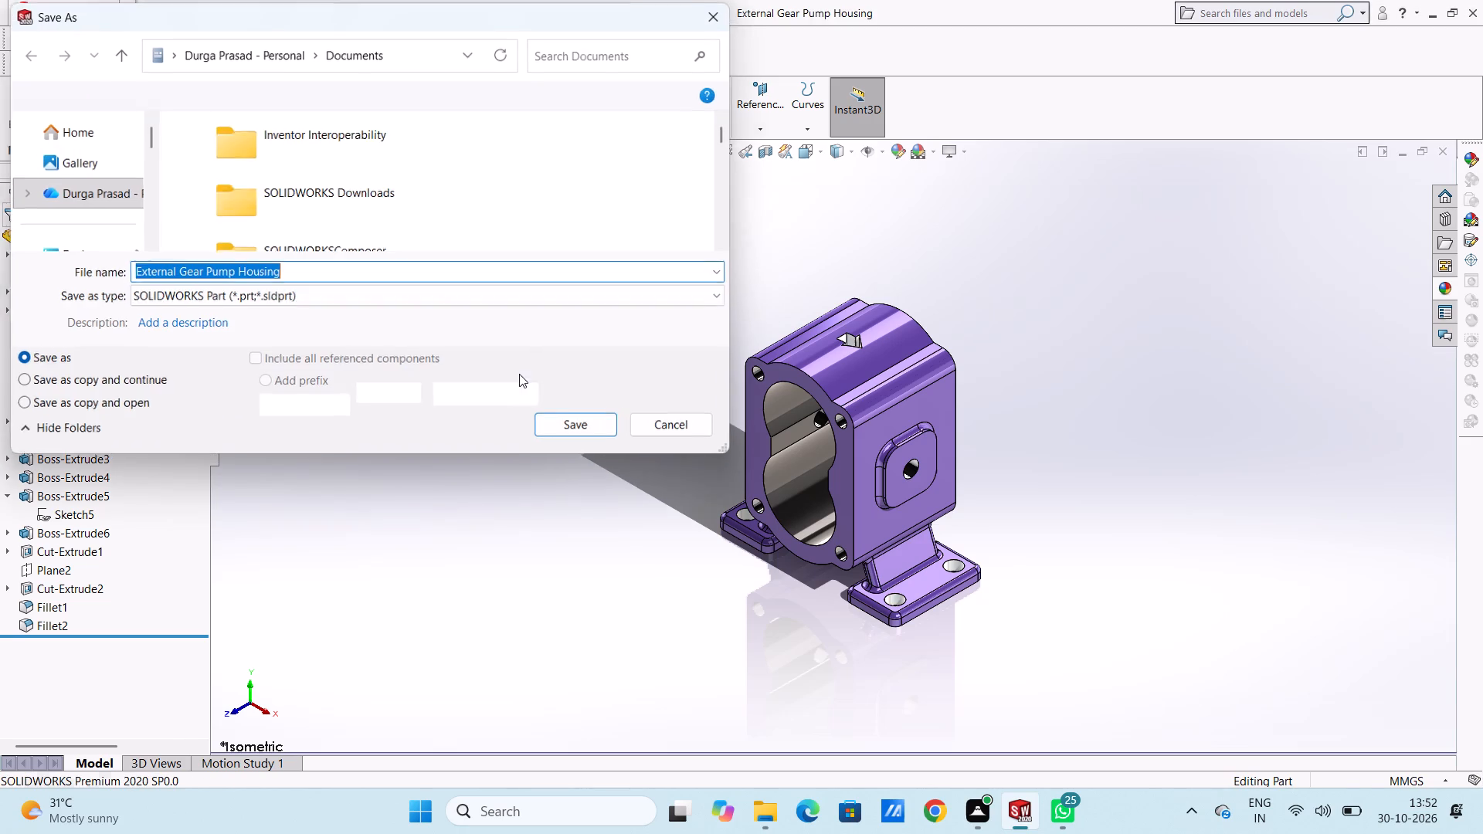
click(508, 291)
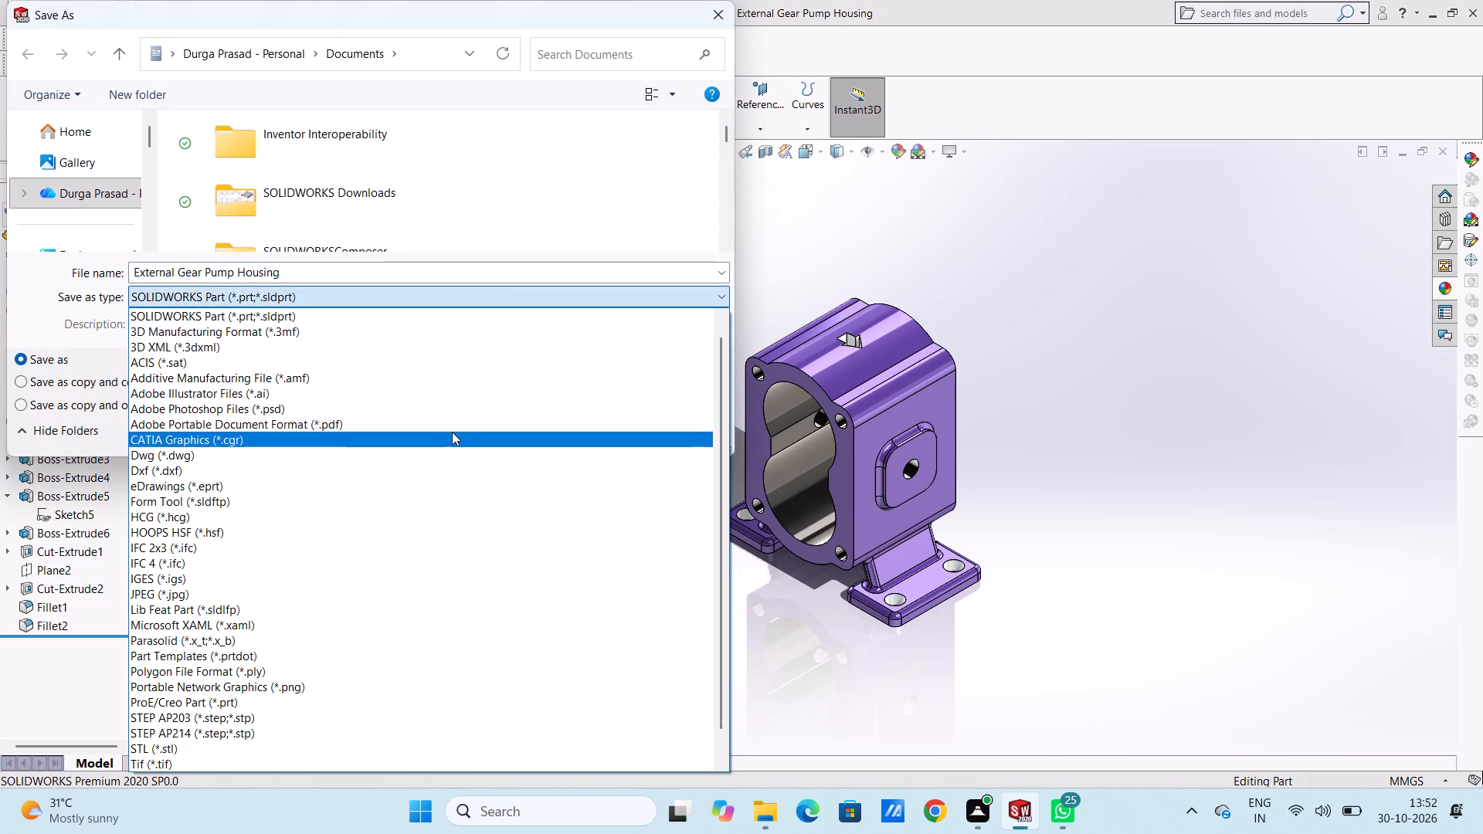
click(452, 427)
click(586, 462)
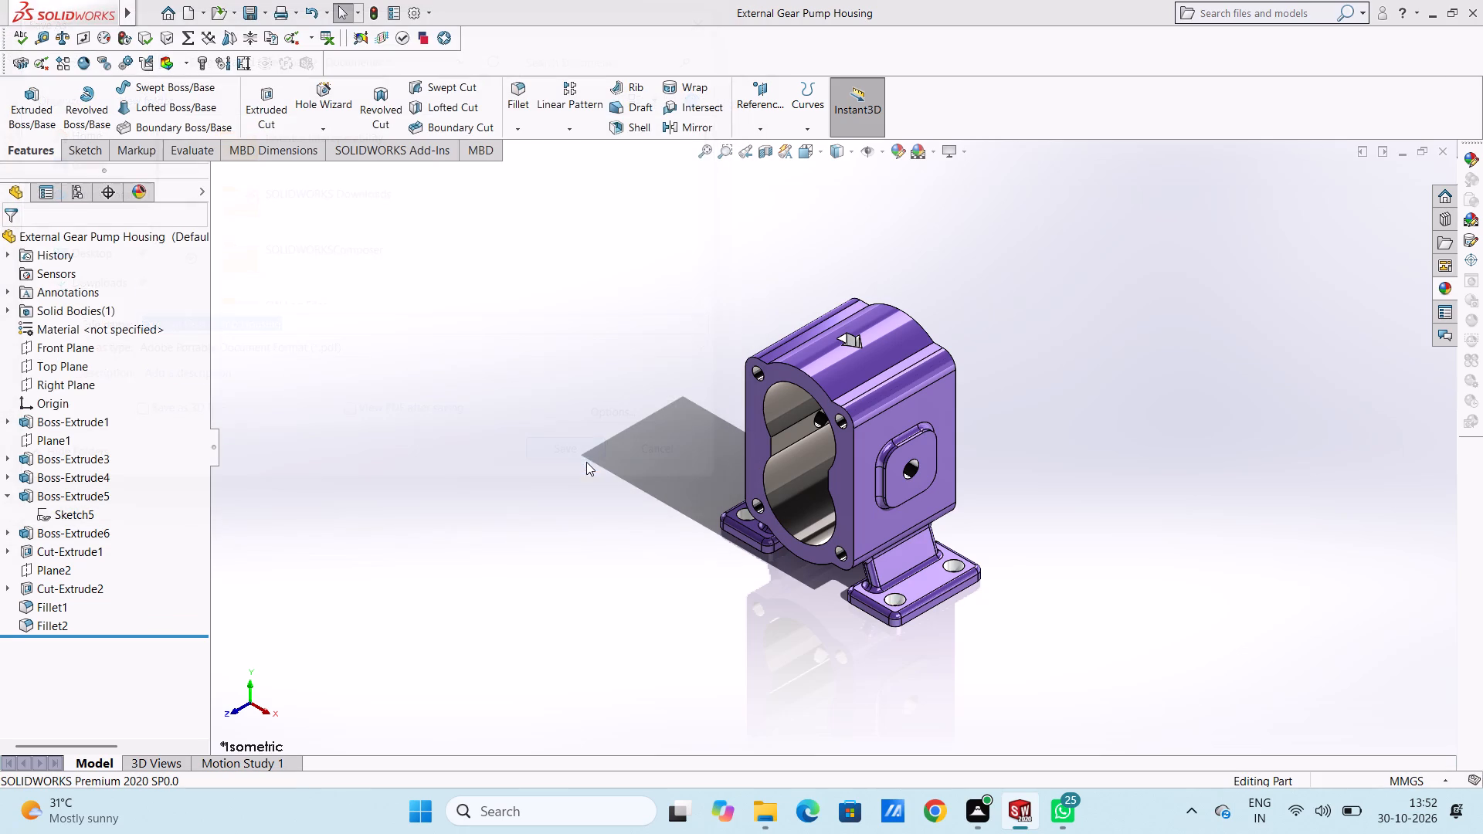